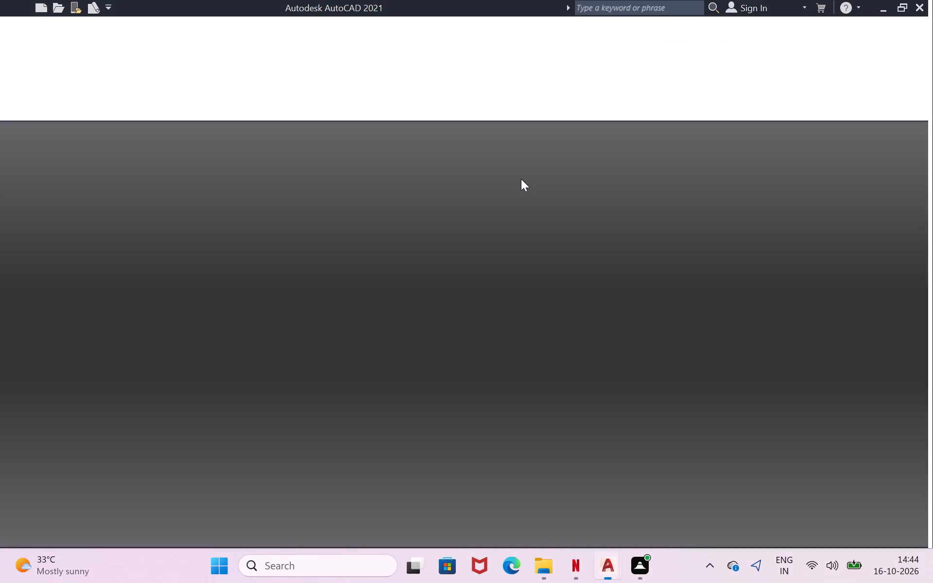
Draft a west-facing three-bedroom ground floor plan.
Start a new blank drawing.
{"action": "left_click", "coordinate": [207, 226]}
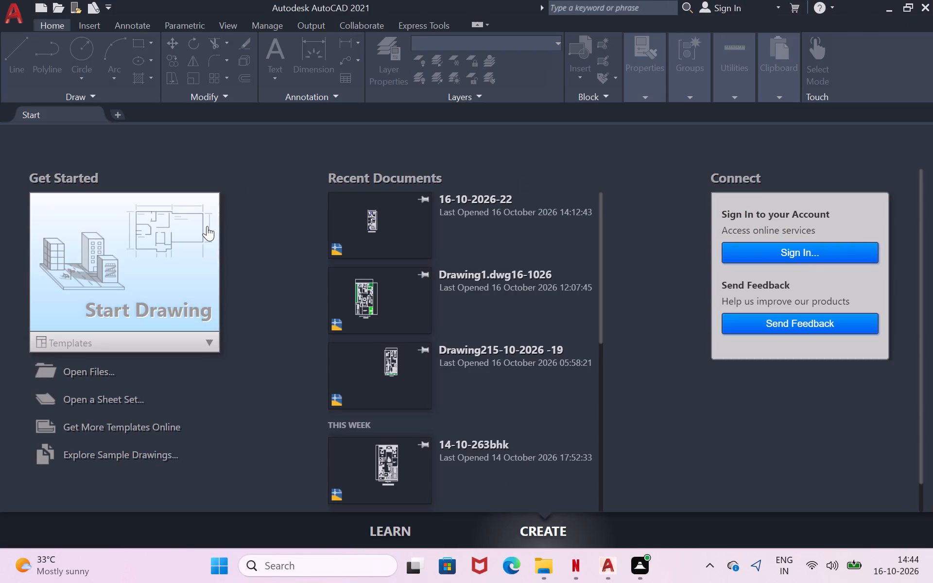
Open the program options and accept the existing open-and-save settings.
{"action": "left_click", "coordinate": [357, 522]}
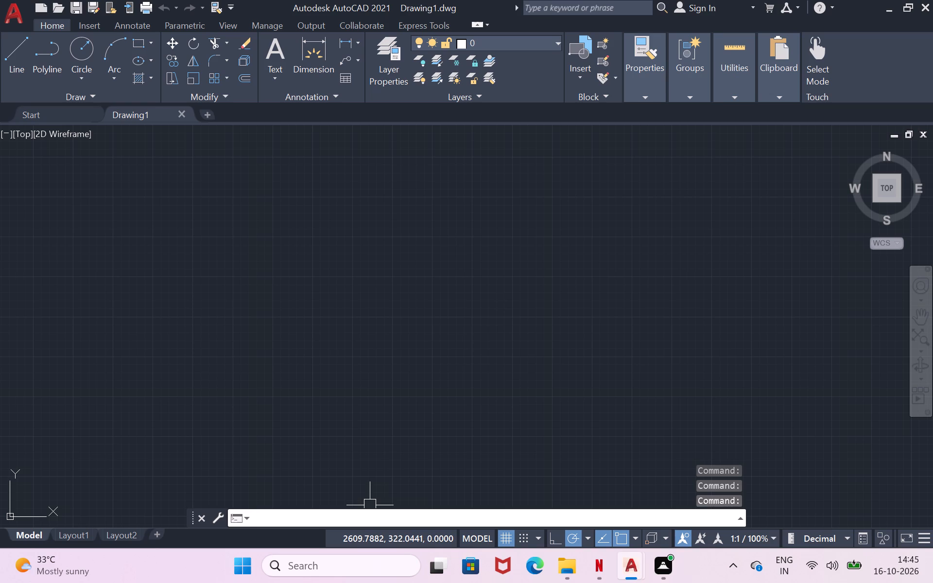
{"action": "type", "text": "op"}
{"action": "key", "text": "Return"}
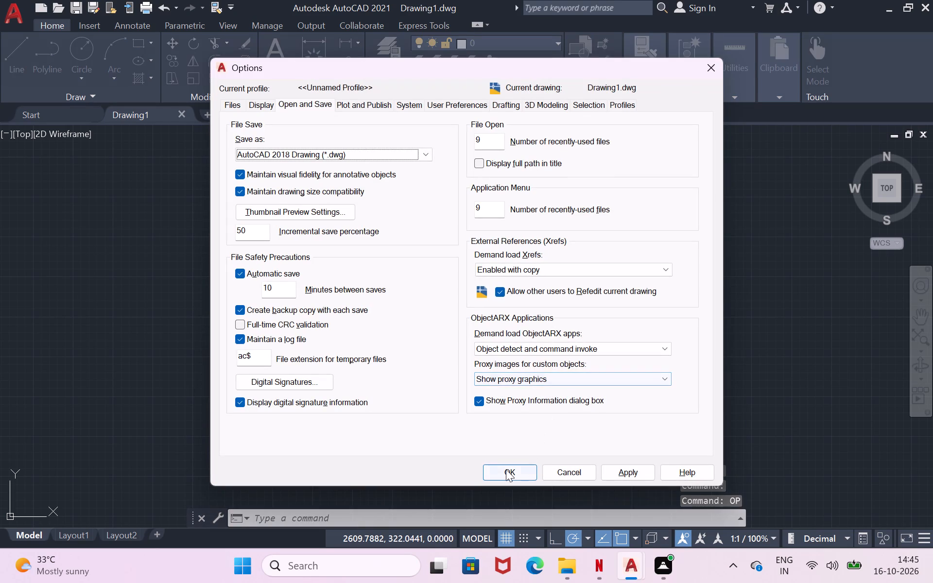
{"action": "left_click", "coordinate": [506, 469]}
Set the drawing units to Engineering length type with Inches as the insertion scale.
{"action": "type", "text": "un"}
{"action": "key", "text": "Return"}
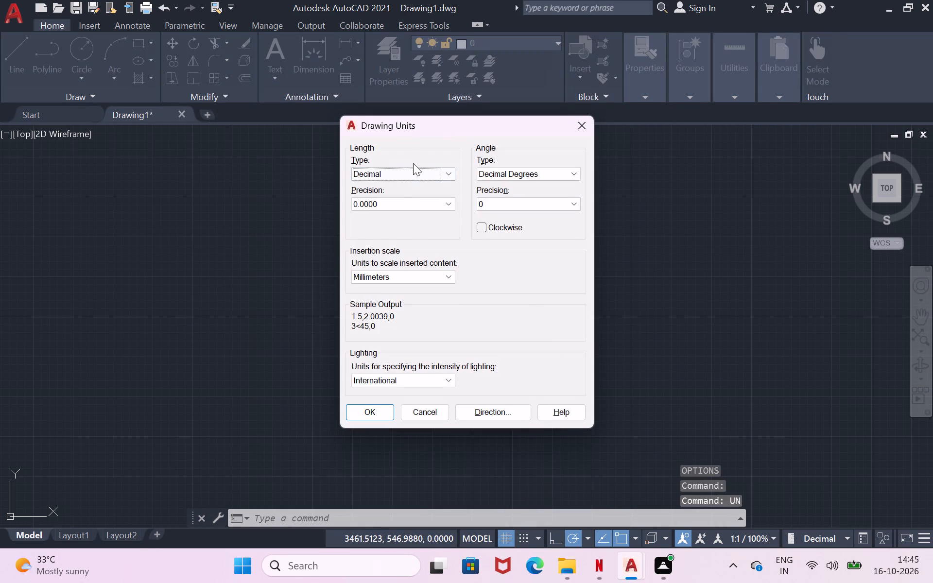
{"action": "left_click", "coordinate": [418, 170]}
{"action": "left_click", "coordinate": [415, 206]}
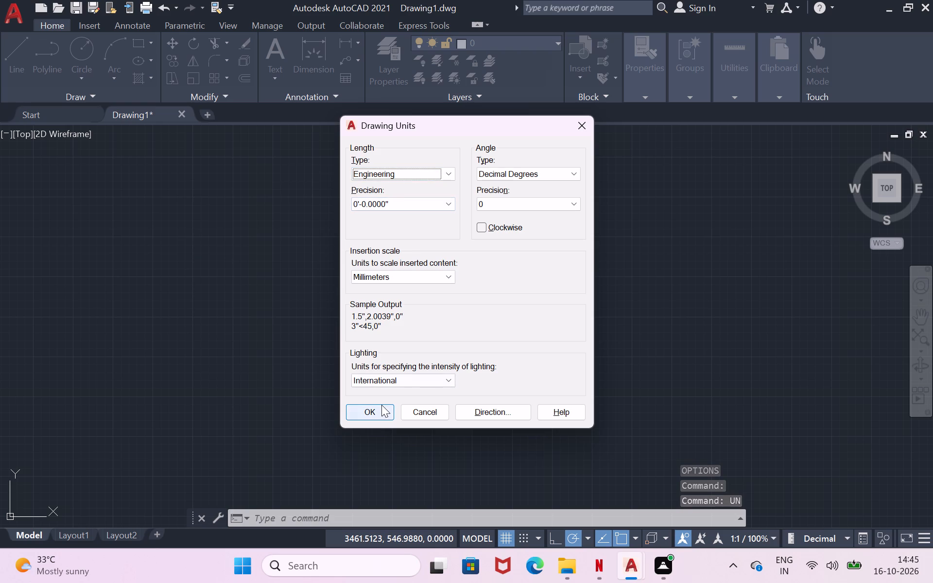
{"action": "left_click", "coordinate": [445, 276]}
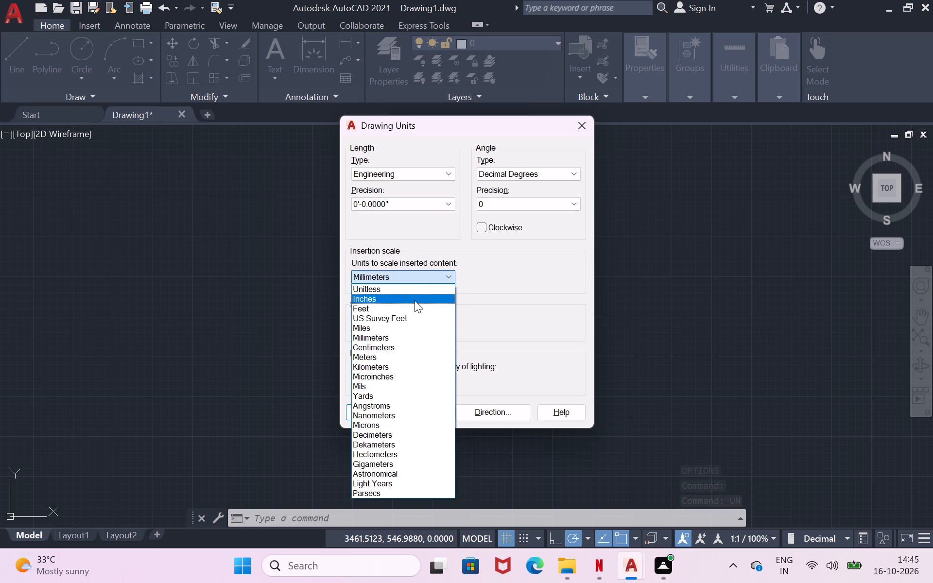
{"action": "left_click", "coordinate": [415, 300]}
{"action": "left_click", "coordinate": [363, 409]}
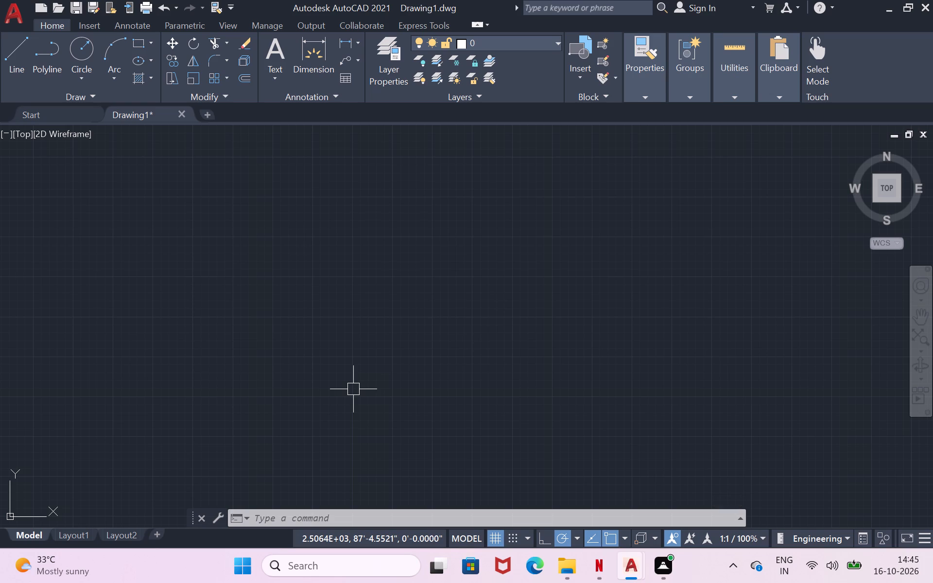
Modify the ISO-25 dimension style so its primary linear units use the Engineering format.
{"action": "left_click", "coordinate": [333, 516]}
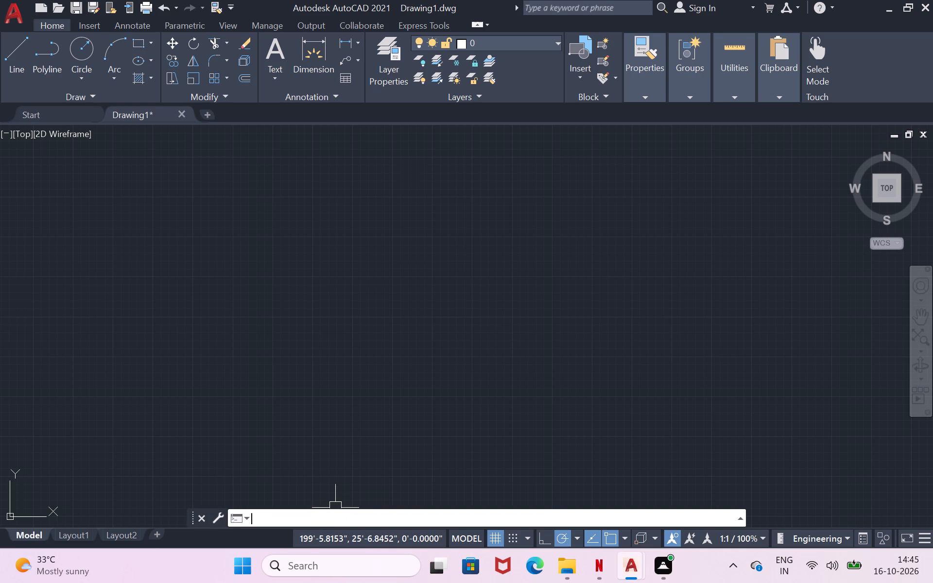
{"action": "key", "text": "d"}
{"action": "key", "text": "Return"}
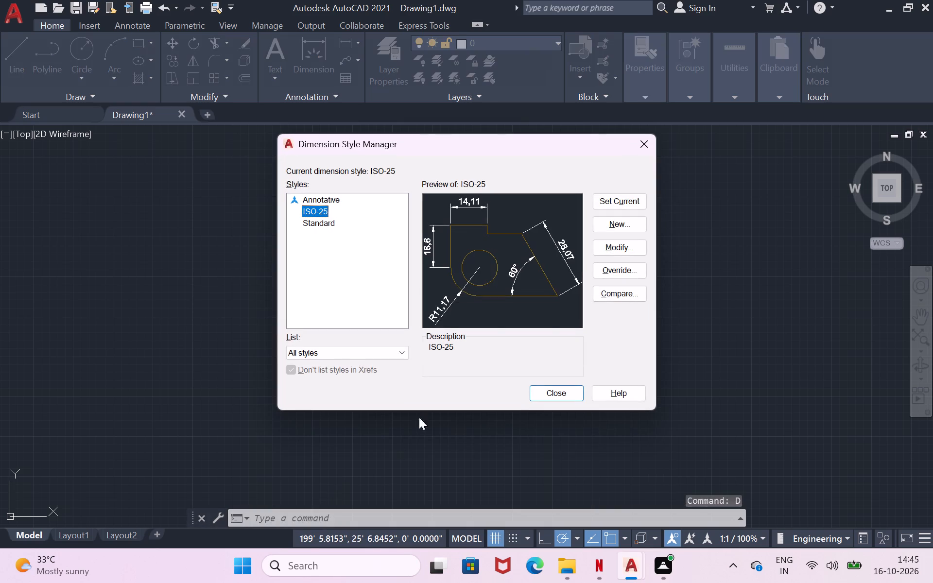
{"action": "left_click", "coordinate": [622, 244]}
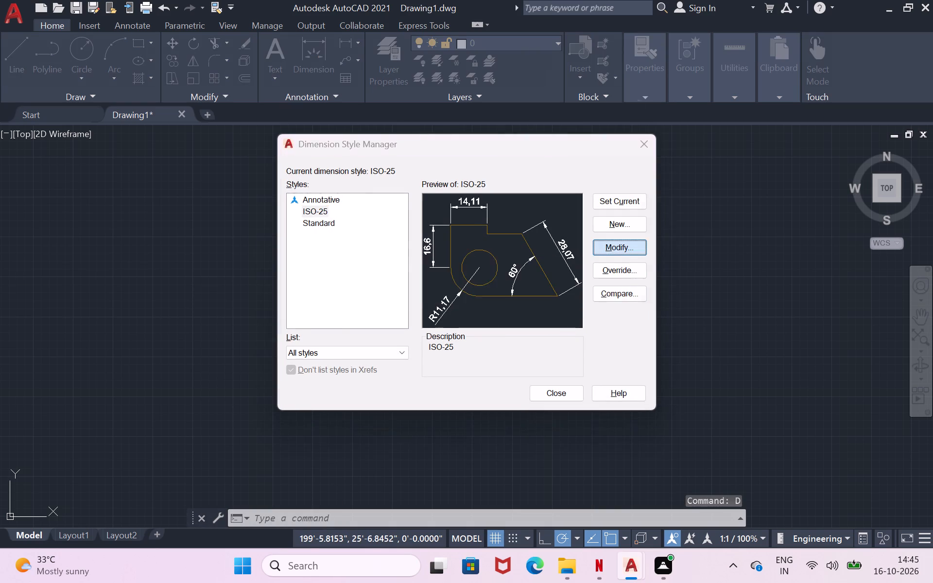
{"action": "left_click", "coordinate": [437, 145]}
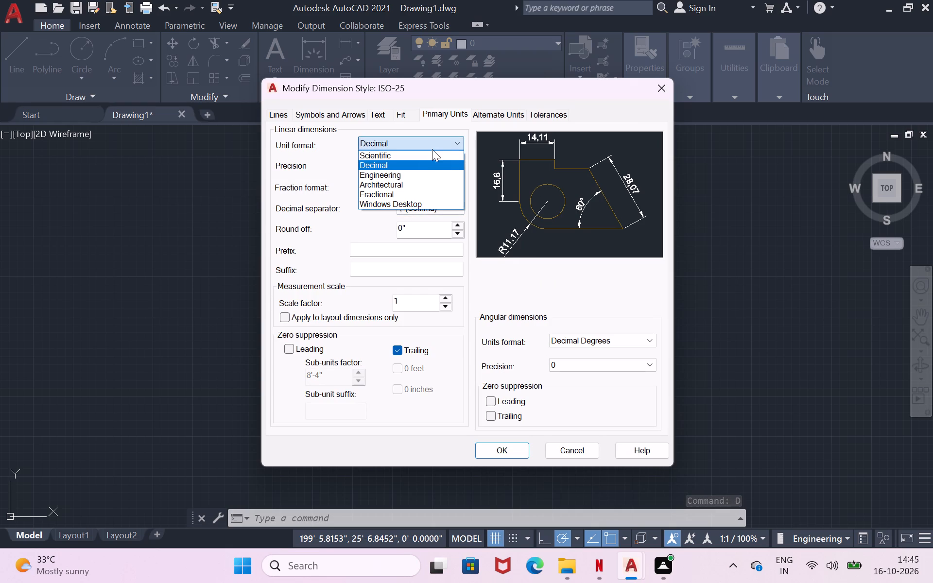
{"action": "left_click", "coordinate": [416, 174]}
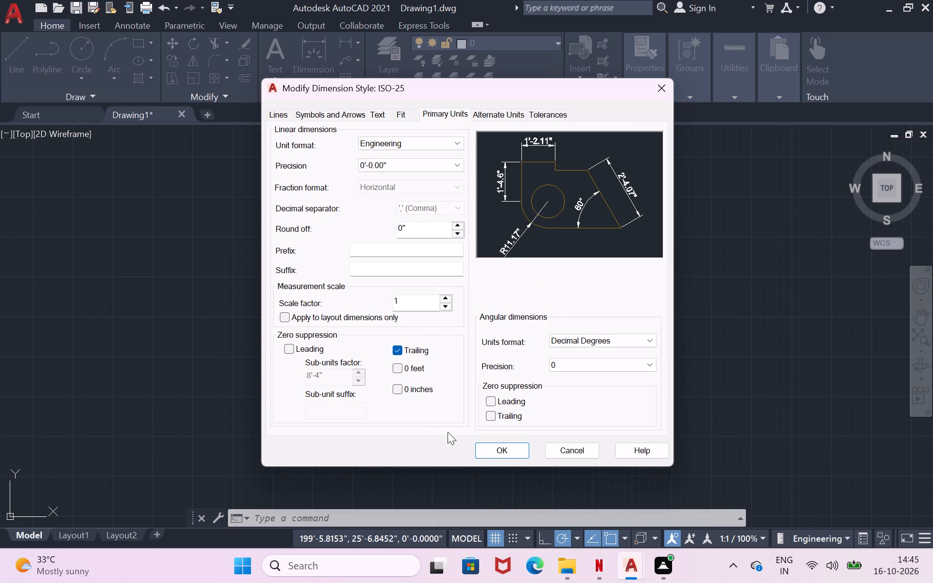
{"action": "left_click", "coordinate": [487, 447]}
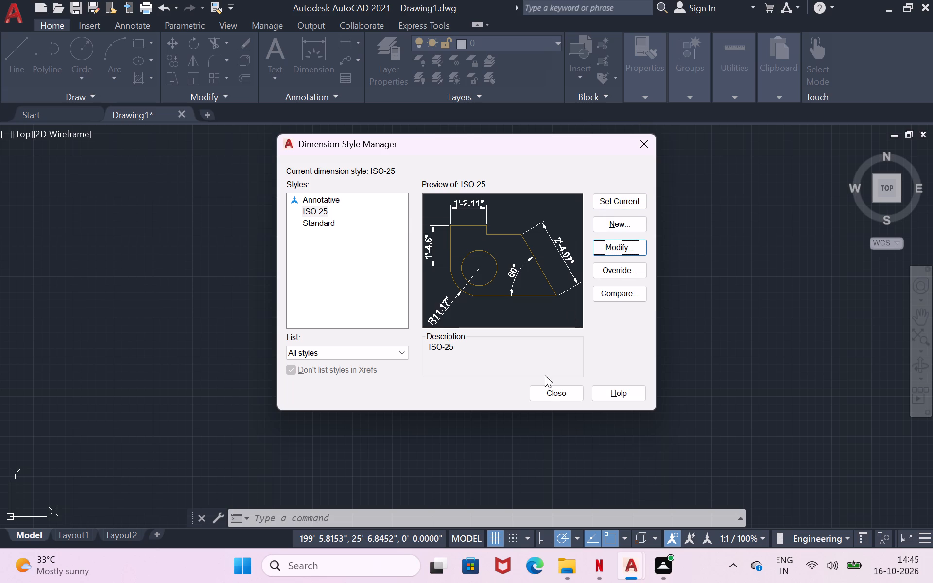
{"action": "left_click", "coordinate": [621, 242]}
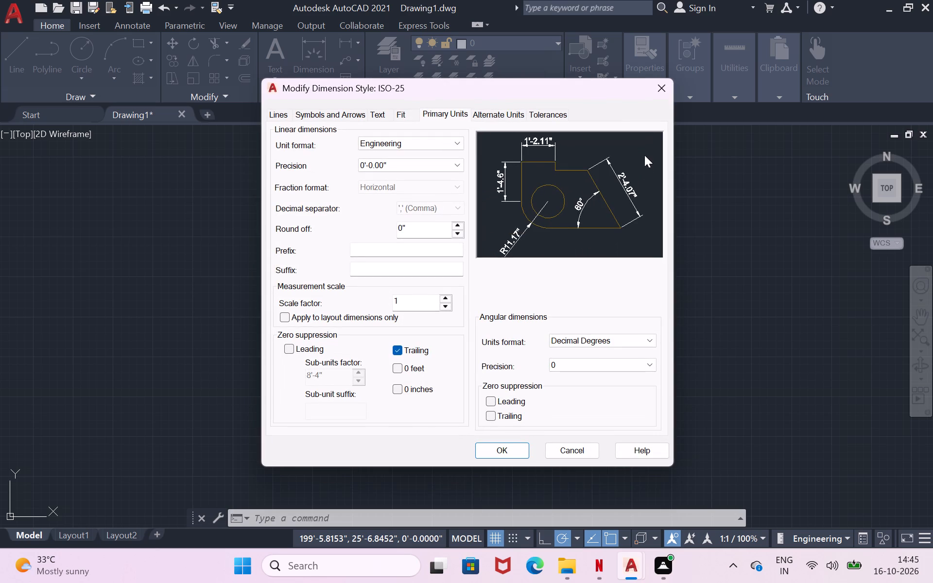
{"action": "left_click", "coordinate": [514, 457]}
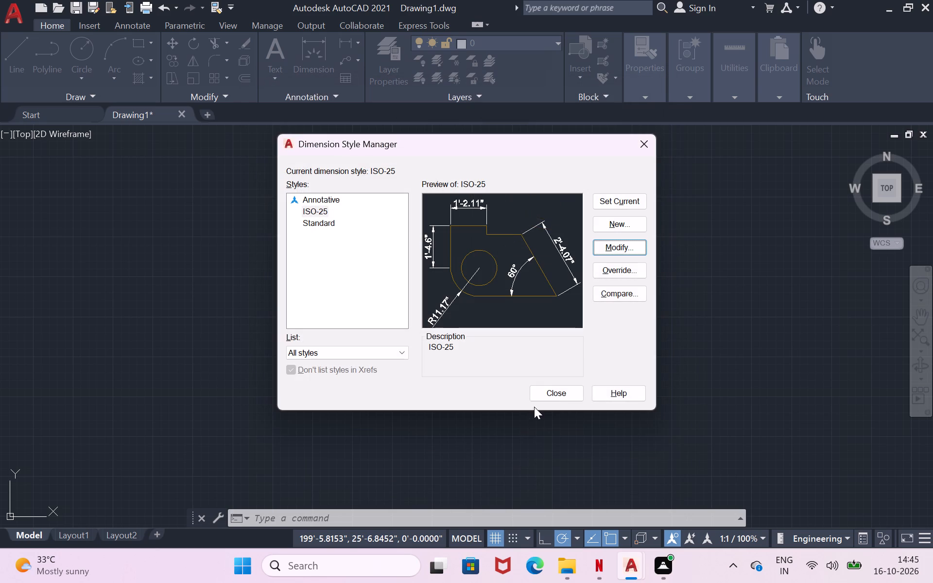
{"action": "left_click", "coordinate": [555, 387]}
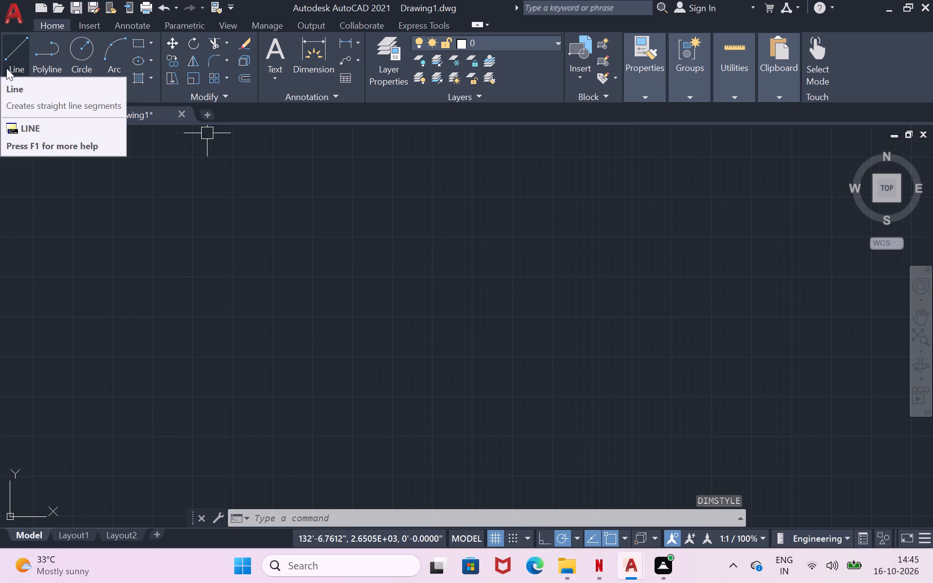
Draw a closed rectangular outline from lines, 34' wide and 47' high.
{"action": "left_click", "coordinate": [6, 68]}
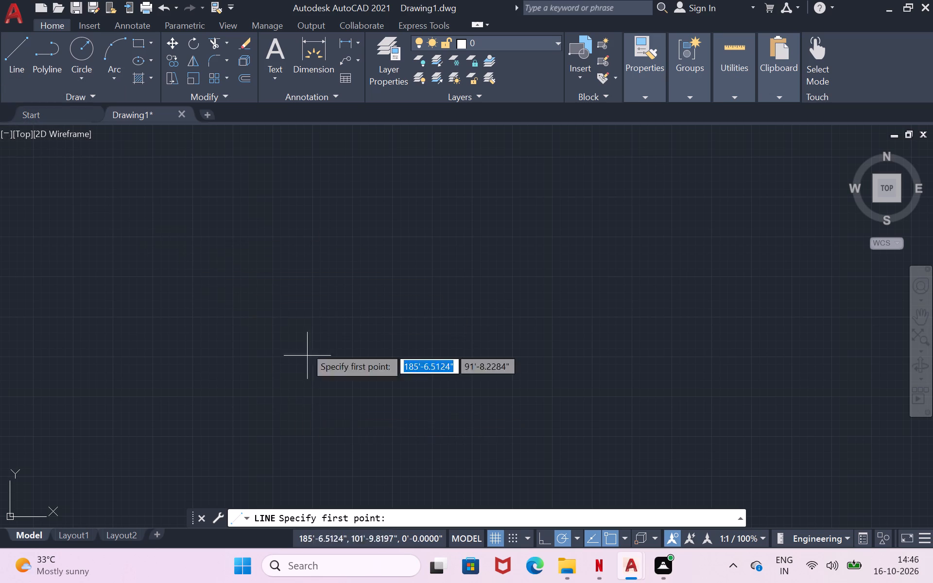
{"action": "left_click", "coordinate": [259, 157]}
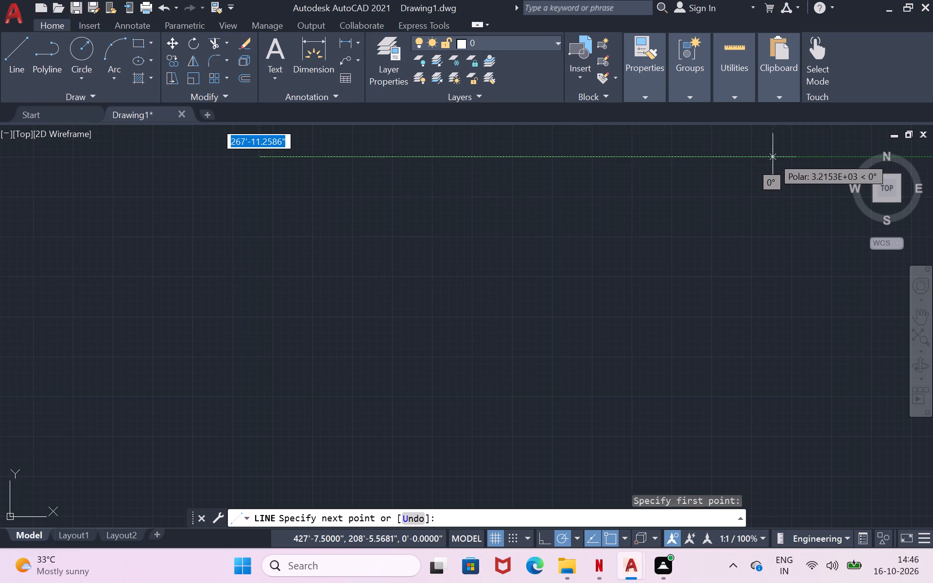
{"action": "type", "text": "34"}
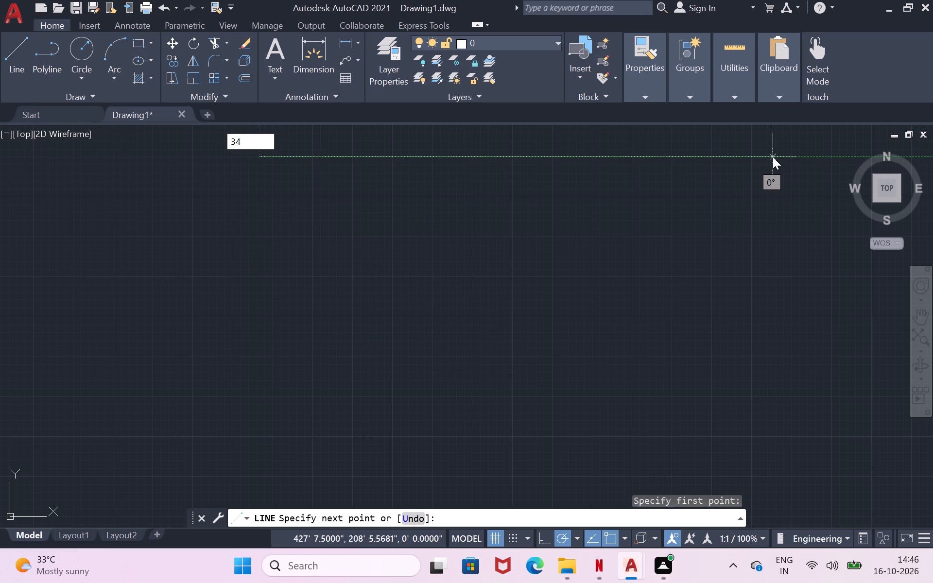
{"action": "key", "text": "apostrophe"}
{"action": "key", "text": "Return"}
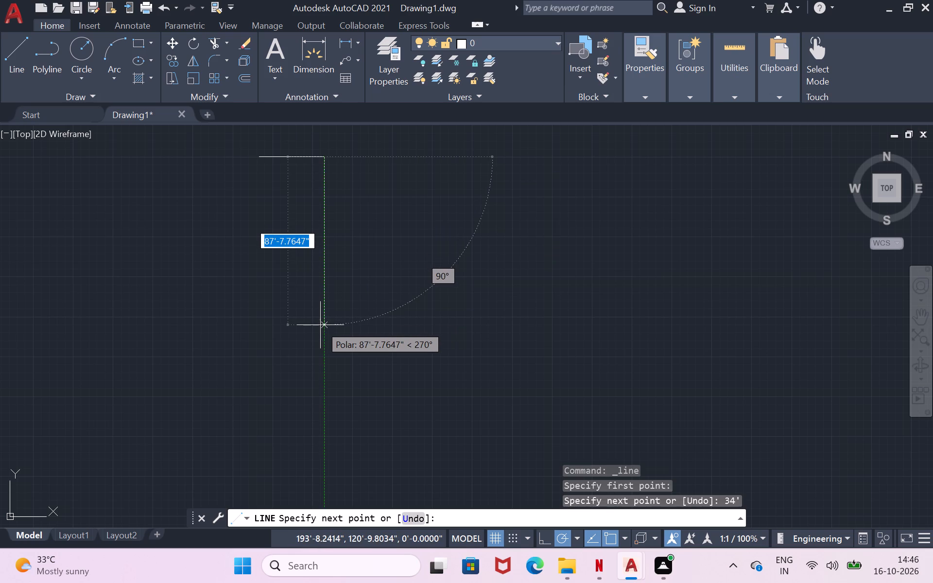
{"action": "type", "text": "47'"}
{"action": "key", "text": "Return"}
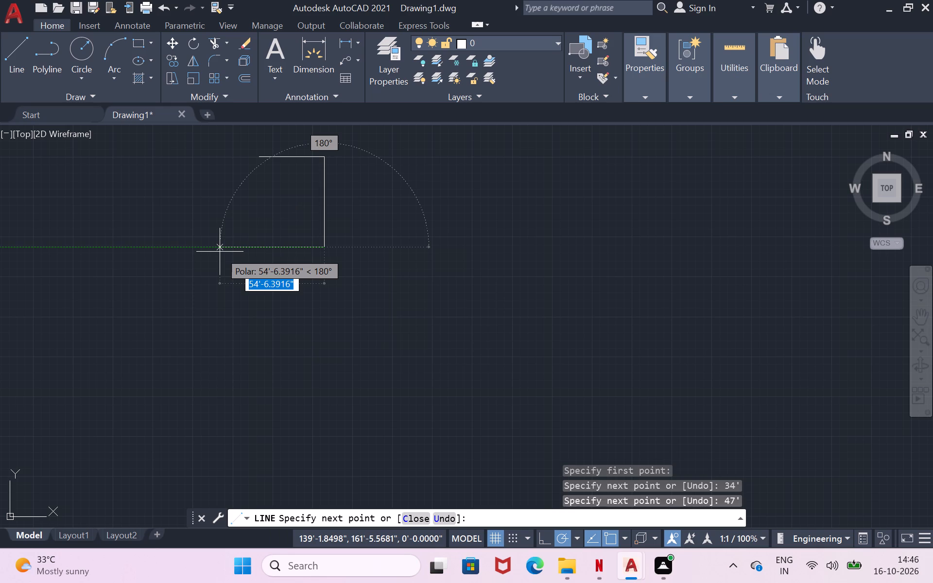
{"action": "type", "text": "34"}
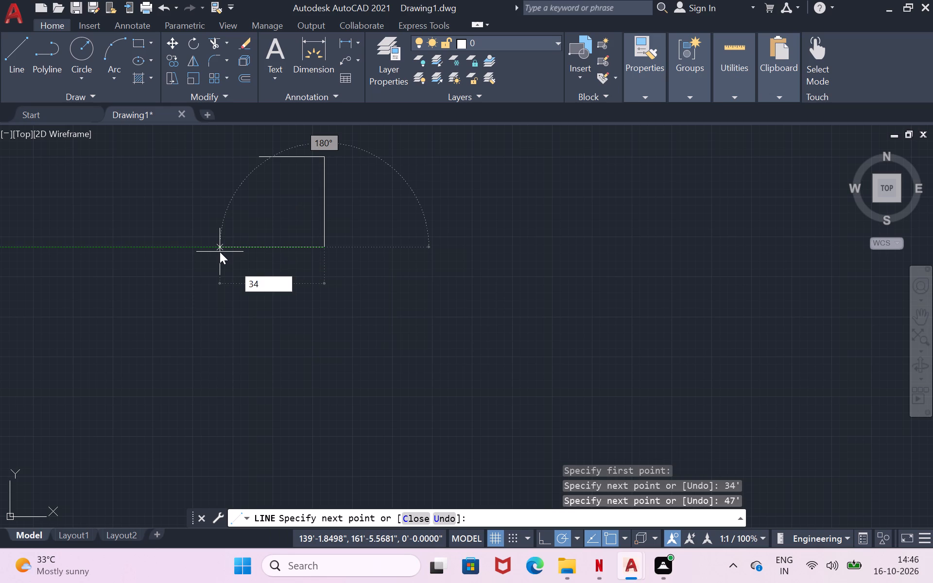
{"action": "key", "text": "apostrophe"}
{"action": "key", "text": "Return"}
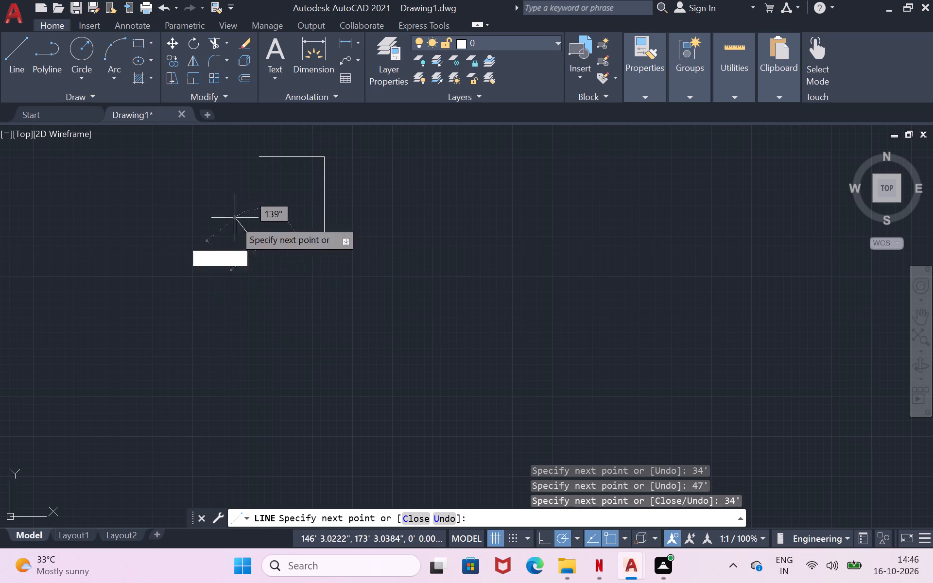
{"action": "left_click", "coordinate": [259, 158]}
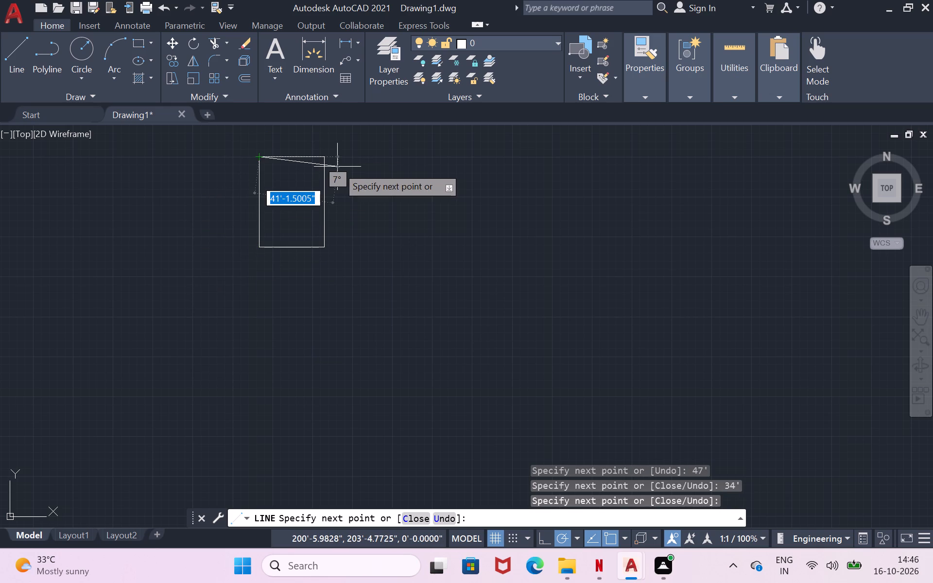
{"action": "key", "text": "Return"}
Offset all four sides of the rectangle 9" inward to form the wall thickness.
{"action": "scroll", "coordinate": [259, 145], "scroll_direction": "up", "scroll_amount": 3}
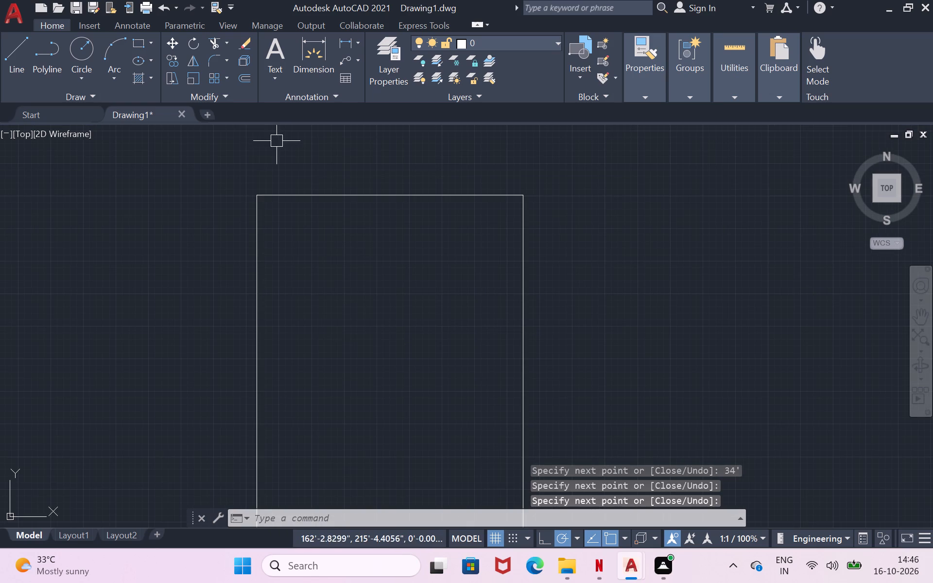
{"action": "scroll", "coordinate": [277, 141], "scroll_direction": "down", "scroll_amount": 1}
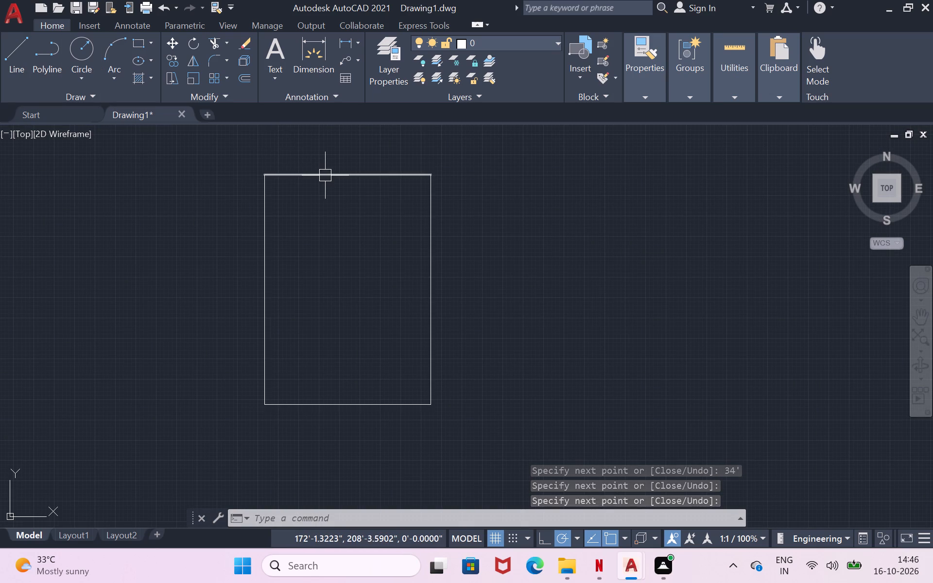
{"action": "left_click", "coordinate": [325, 175]}
{"action": "key", "text": "o"}
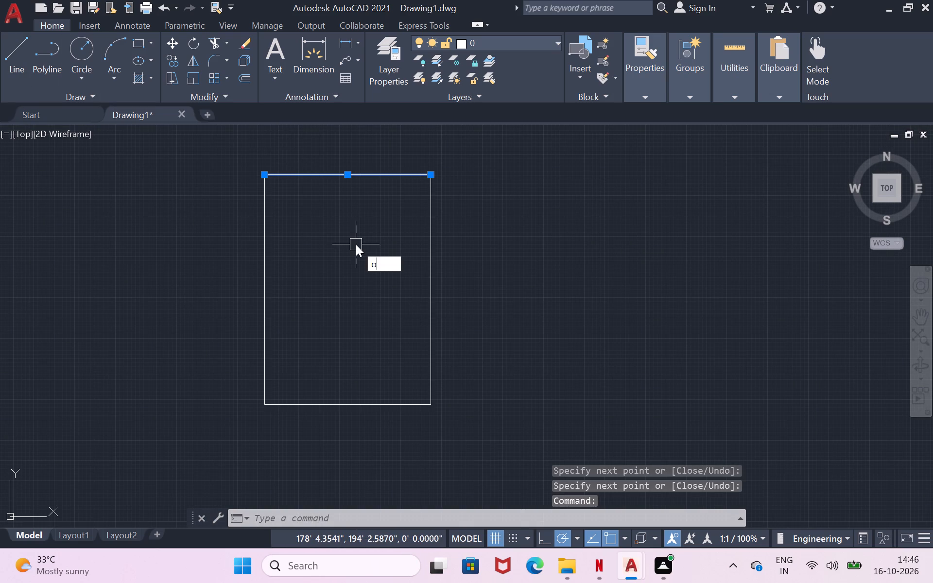
{"action": "key", "text": "Return"}
{"action": "left_click", "coordinate": [328, 172]}
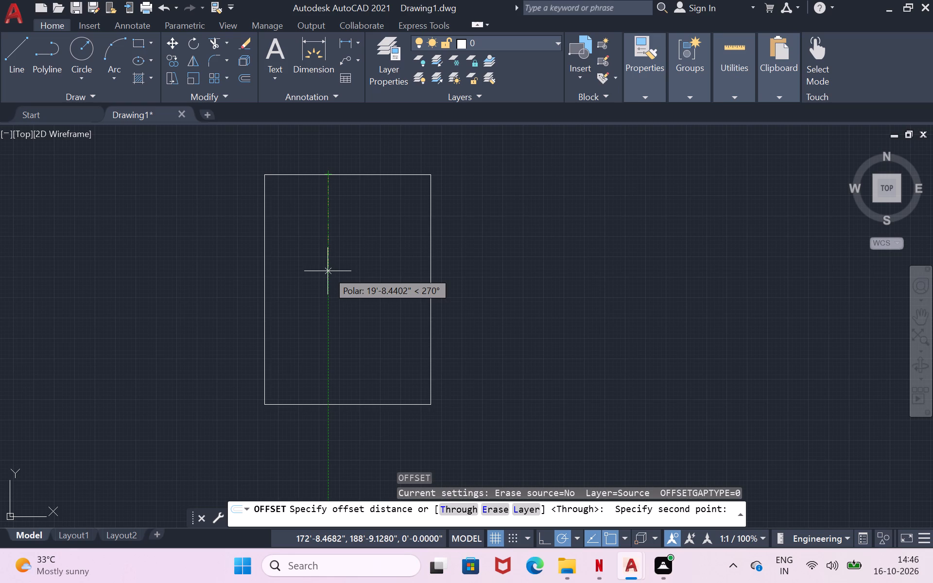
{"action": "key", "text": "9"}
{"action": "key", "text": "shift+quotedbl"}
{"action": "key", "text": "Return"}
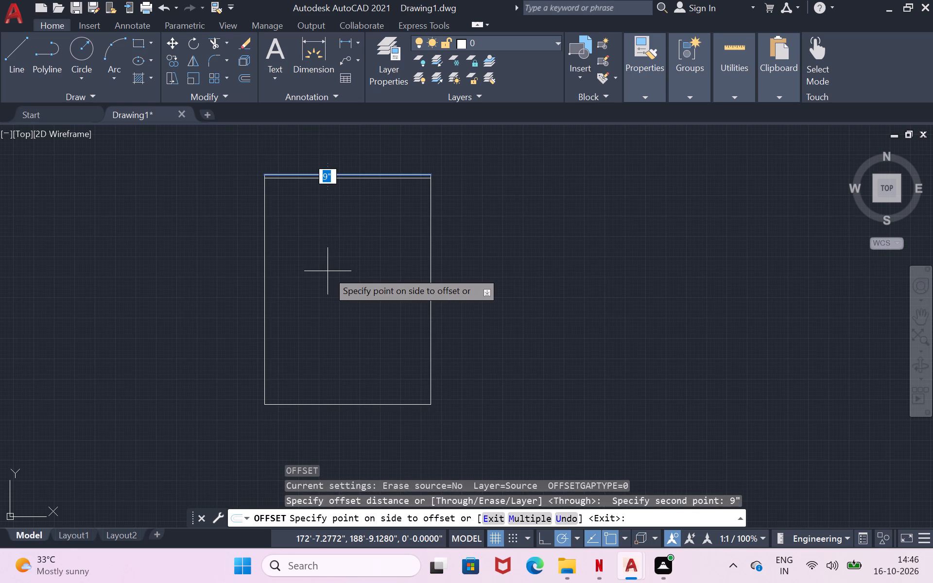
{"action": "left_click", "coordinate": [328, 271]}
{"action": "left_click", "coordinate": [267, 282]}
{"action": "left_click", "coordinate": [284, 283]}
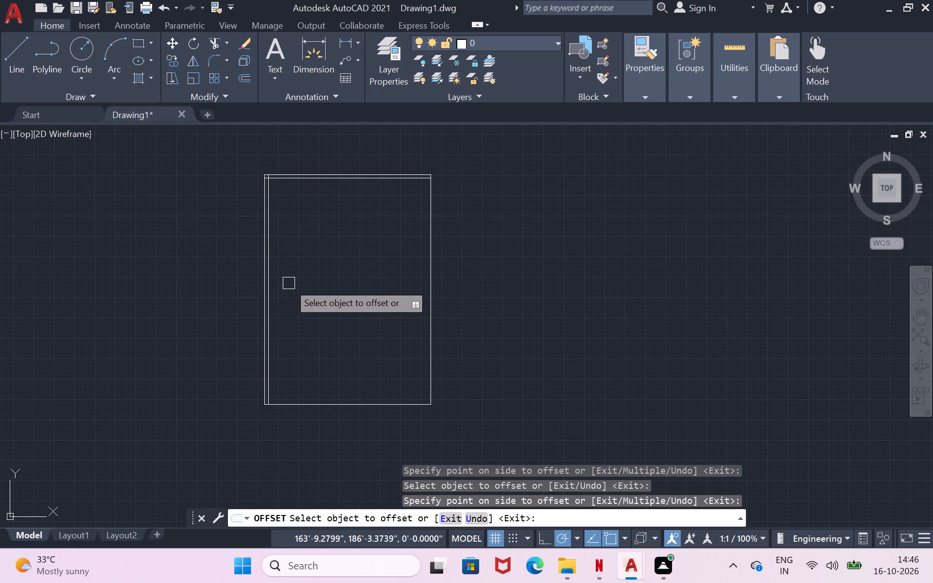
{"action": "left_click", "coordinate": [305, 405]}
{"action": "left_click", "coordinate": [318, 355]}
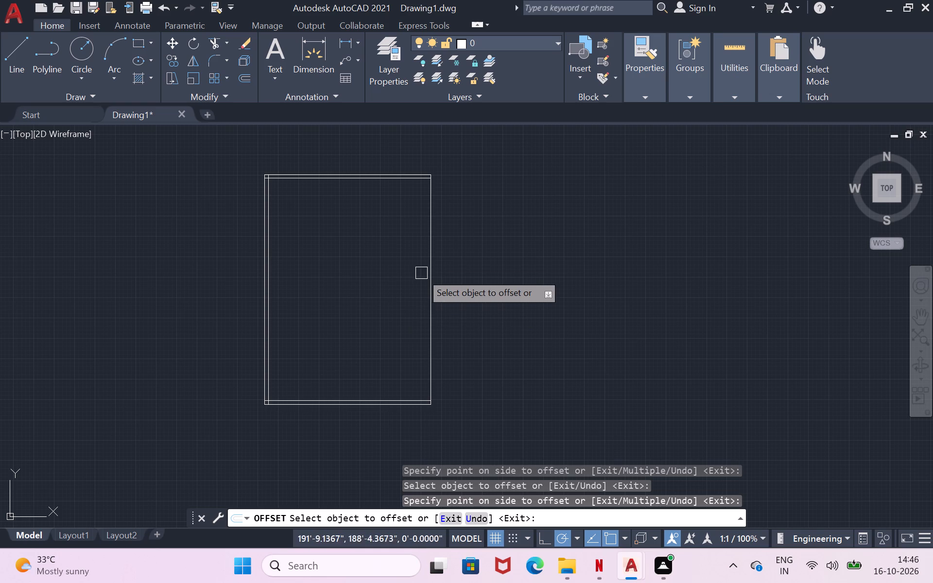
{"action": "left_click_drag", "start_coordinate": [434, 266], "coordinate": [416, 271]}
{"action": "left_click", "coordinate": [404, 275]}
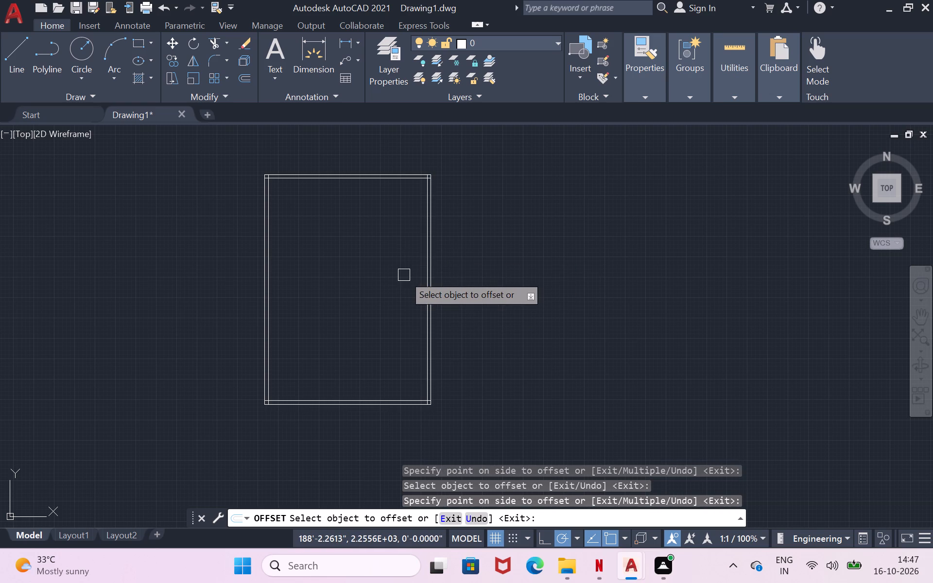
Trim the overlapping inner wall line ends at the two upper corners of the building outline.
{"action": "scroll", "coordinate": [259, 172], "scroll_direction": "up", "scroll_amount": 2}
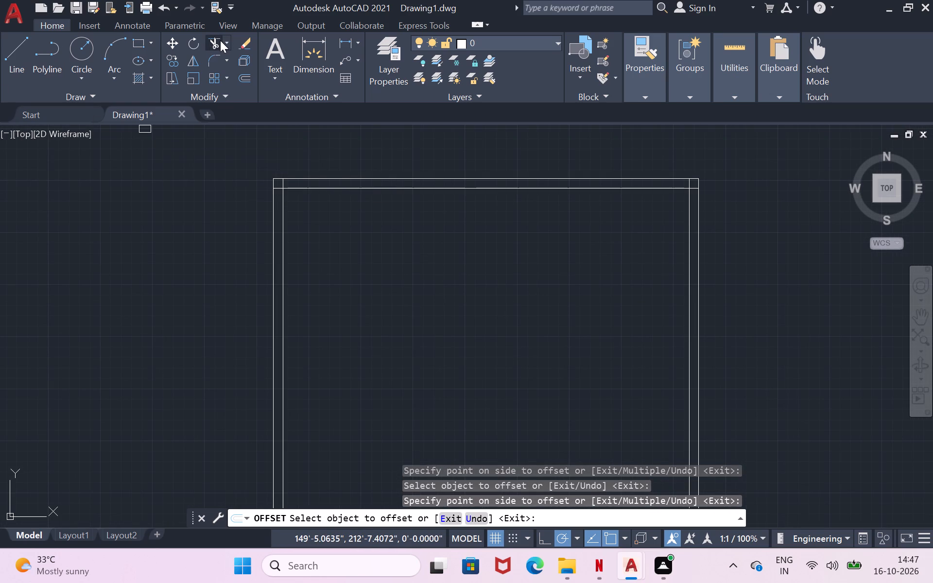
{"action": "left_click", "coordinate": [220, 39]}
{"action": "scroll", "coordinate": [282, 187], "scroll_direction": "up", "scroll_amount": 1}
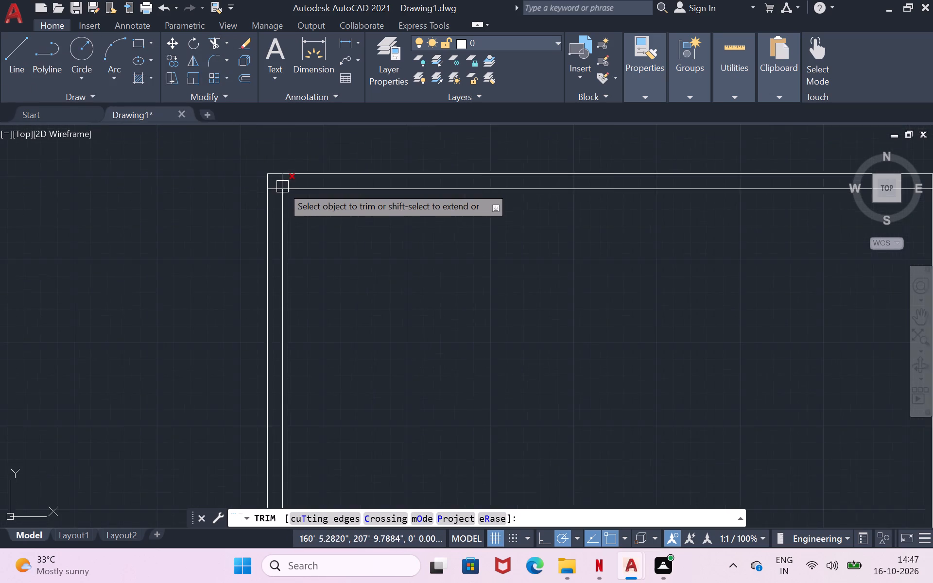
{"action": "scroll", "coordinate": [282, 187], "scroll_direction": "up", "scroll_amount": 1}
{"action": "left_click", "coordinate": [278, 177]}
{"action": "left_click", "coordinate": [273, 191]}
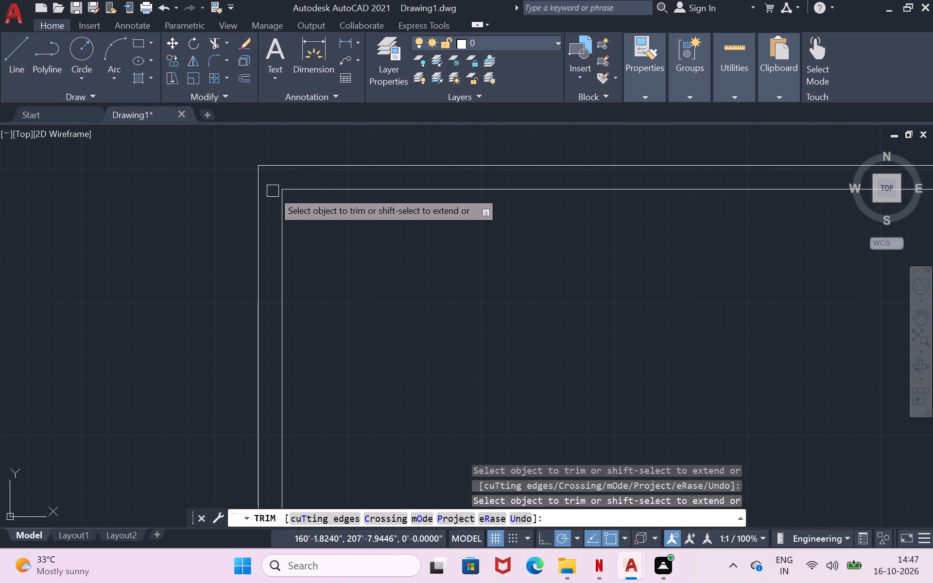
{"action": "scroll", "coordinate": [273, 191], "scroll_direction": "down", "scroll_amount": 3}
{"action": "scroll", "coordinate": [588, 207], "scroll_direction": "up", "scroll_amount": 2}
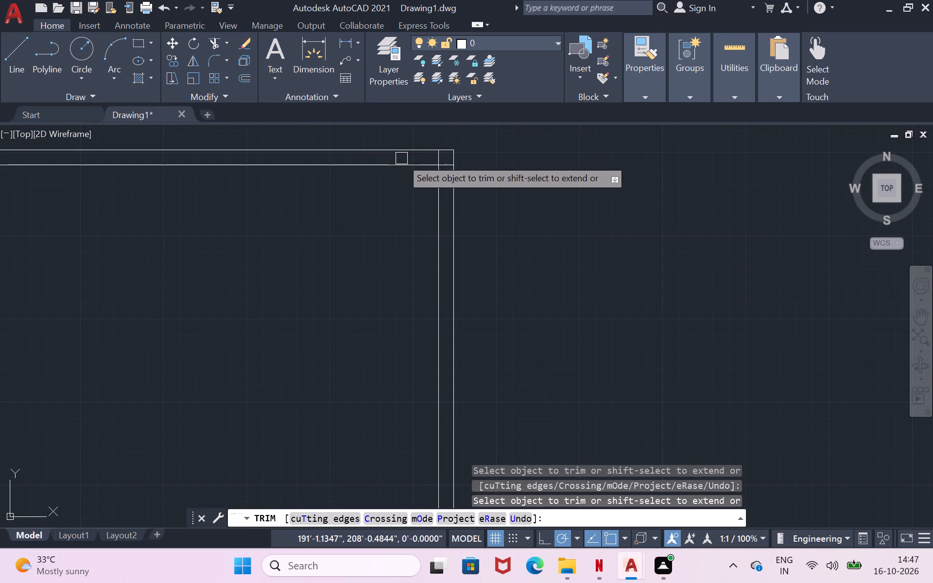
{"action": "scroll", "coordinate": [402, 156], "scroll_direction": "up", "scroll_amount": 2}
{"action": "left_click", "coordinate": [492, 167]}
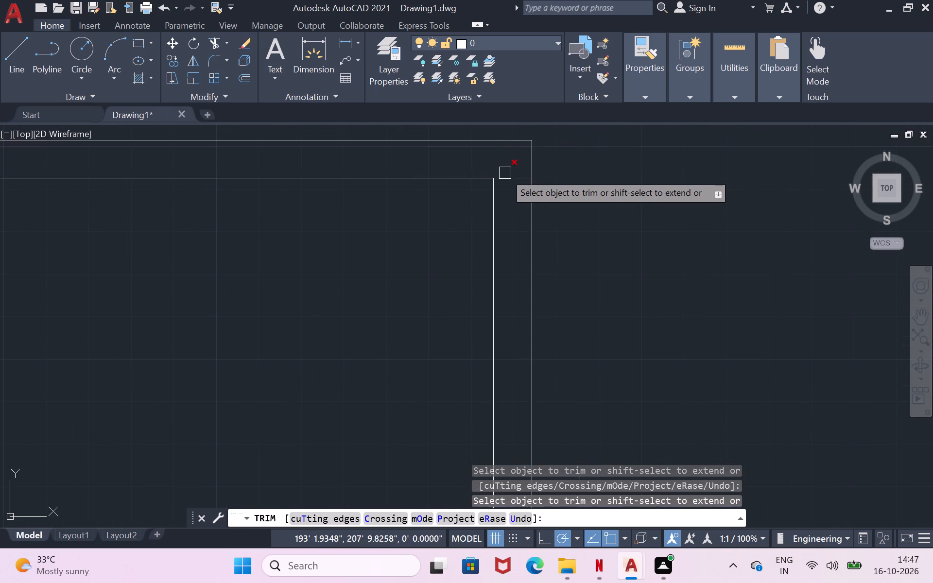
{"action": "left_click", "coordinate": [505, 173]}
Trim the overlapping inner wall line ends at the two lower corners of the building outline.
{"action": "scroll", "coordinate": [505, 173], "scroll_direction": "down", "scroll_amount": 7}
{"action": "scroll", "coordinate": [512, 278], "scroll_direction": "up", "scroll_amount": 2}
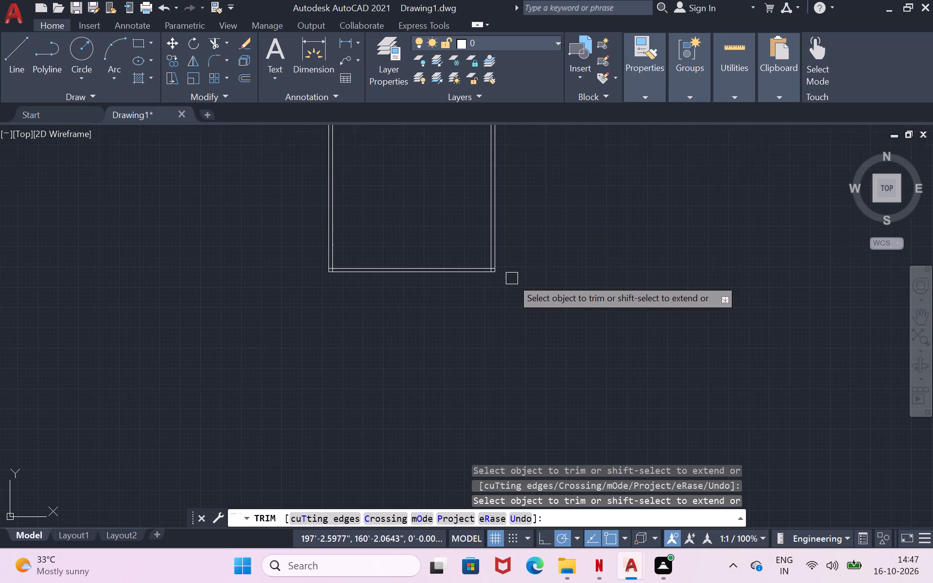
{"action": "scroll", "coordinate": [486, 276], "scroll_direction": "up", "scroll_amount": 3}
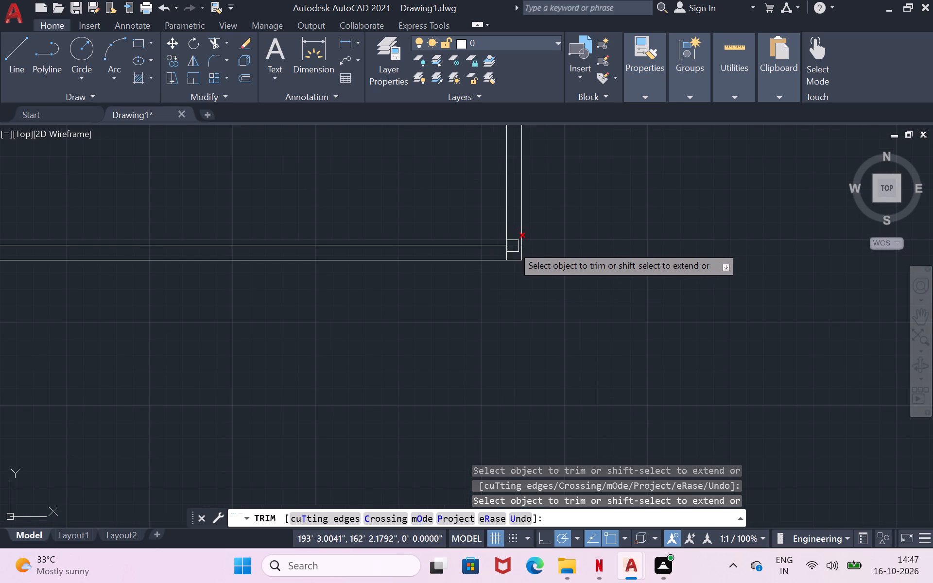
{"action": "left_click", "coordinate": [513, 246]}
{"action": "scroll", "coordinate": [508, 256], "scroll_direction": "up", "scroll_amount": 3}
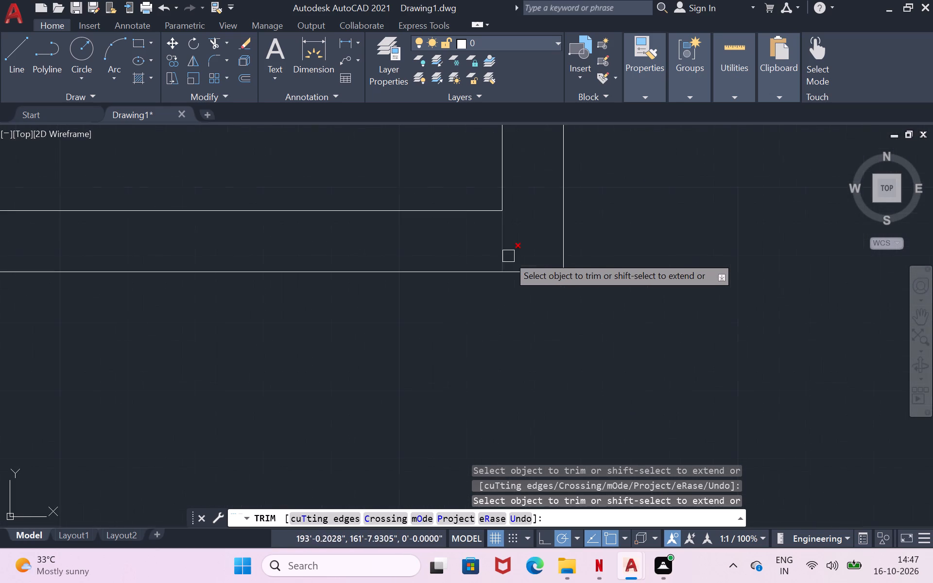
{"action": "left_click", "coordinate": [507, 244]}
{"action": "scroll", "coordinate": [507, 243], "scroll_direction": "down", "scroll_amount": 5}
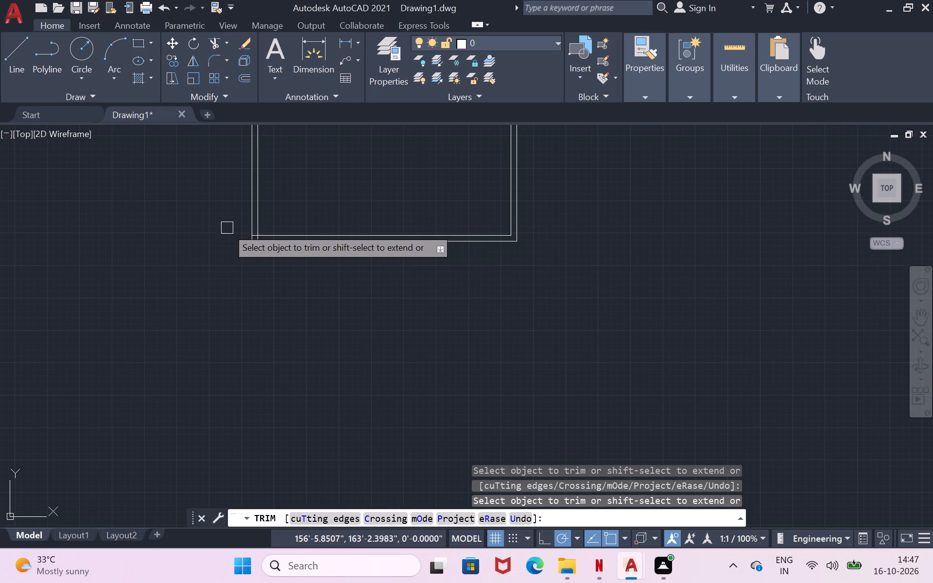
{"action": "scroll", "coordinate": [254, 237], "scroll_direction": "up", "scroll_amount": 6}
{"action": "left_click", "coordinate": [254, 211]}
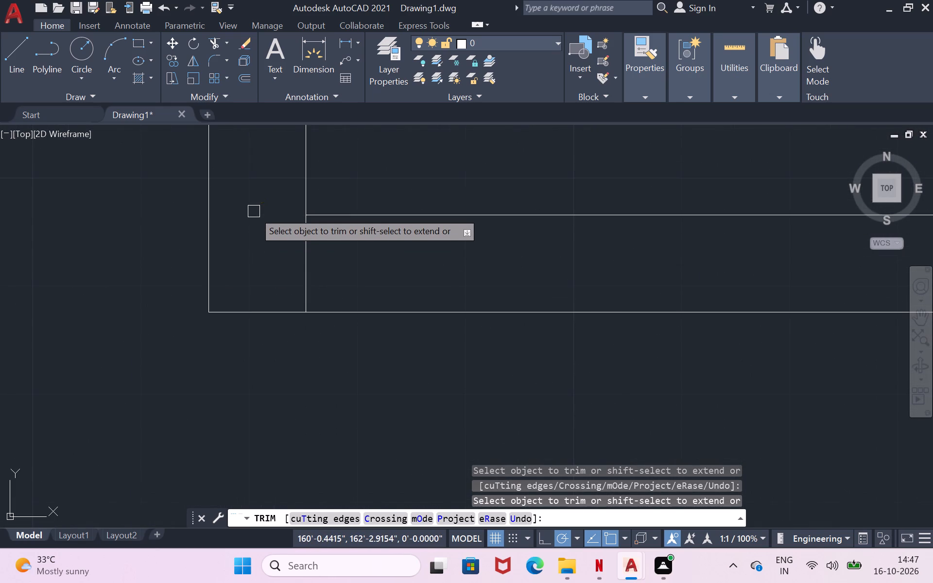
{"action": "left_click", "coordinate": [305, 256]}
{"action": "scroll", "coordinate": [305, 252], "scroll_direction": "down", "scroll_amount": 4}
{"action": "scroll", "coordinate": [411, 177], "scroll_direction": "down", "scroll_amount": 2}
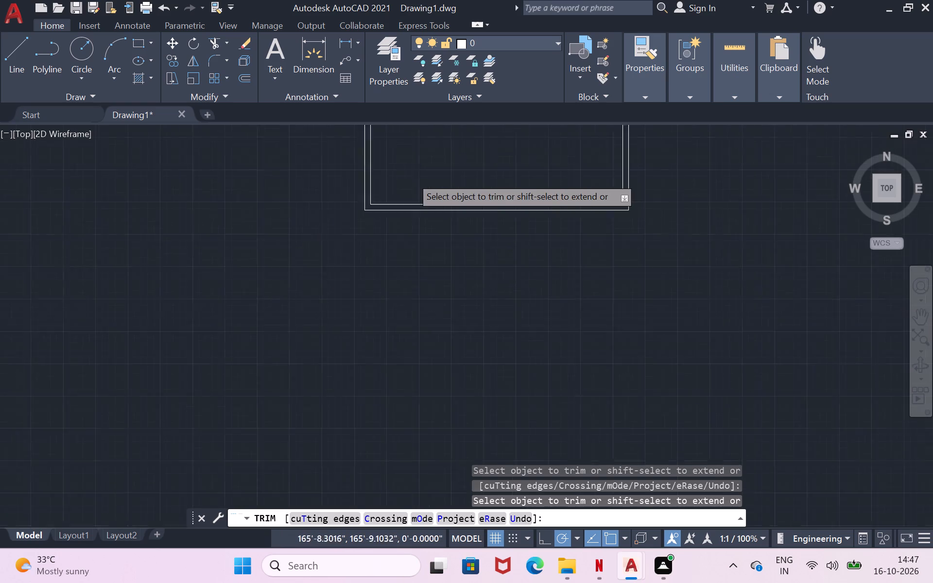
{"action": "scroll", "coordinate": [411, 177], "scroll_direction": "down", "scroll_amount": 5}
{"action": "scroll", "coordinate": [443, 136], "scroll_direction": "up", "scroll_amount": 5}
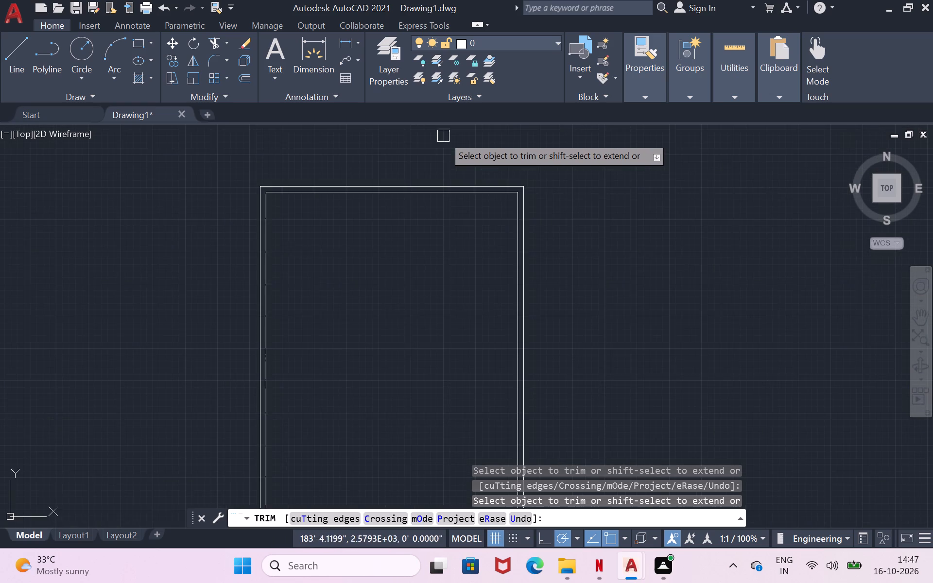
{"action": "scroll", "coordinate": [437, 288], "scroll_direction": "down", "scroll_amount": 2}
{"action": "scroll", "coordinate": [420, 320], "scroll_direction": "up", "scroll_amount": 2}
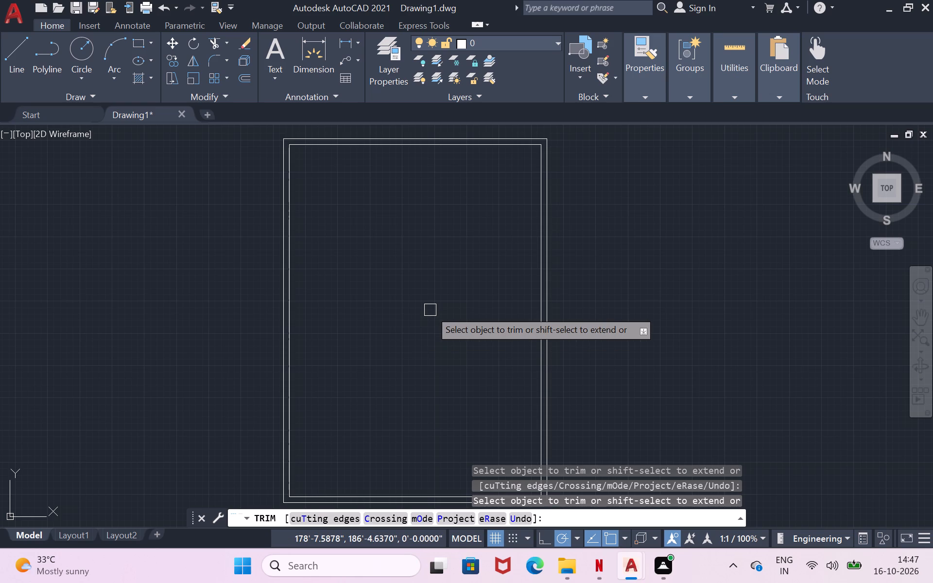
{"action": "key", "text": "Return"}
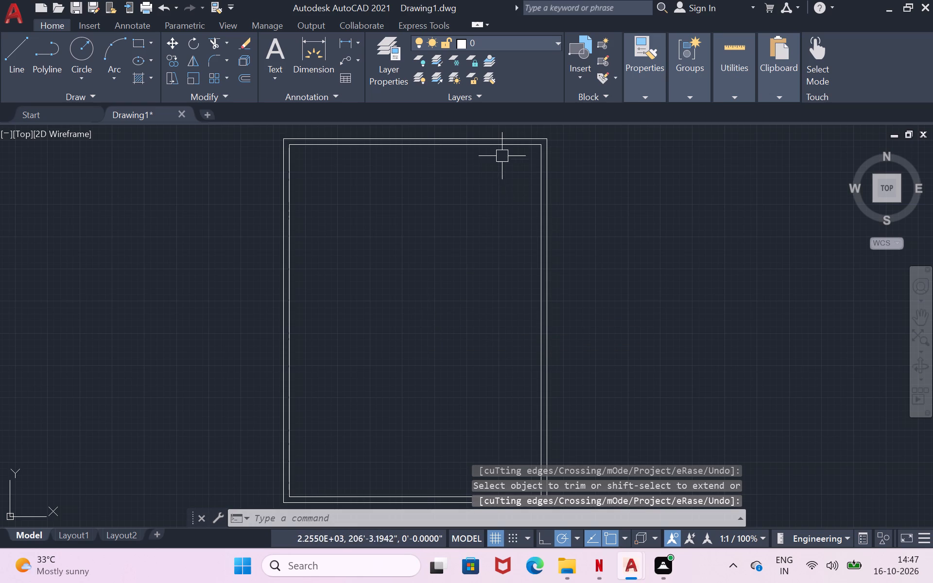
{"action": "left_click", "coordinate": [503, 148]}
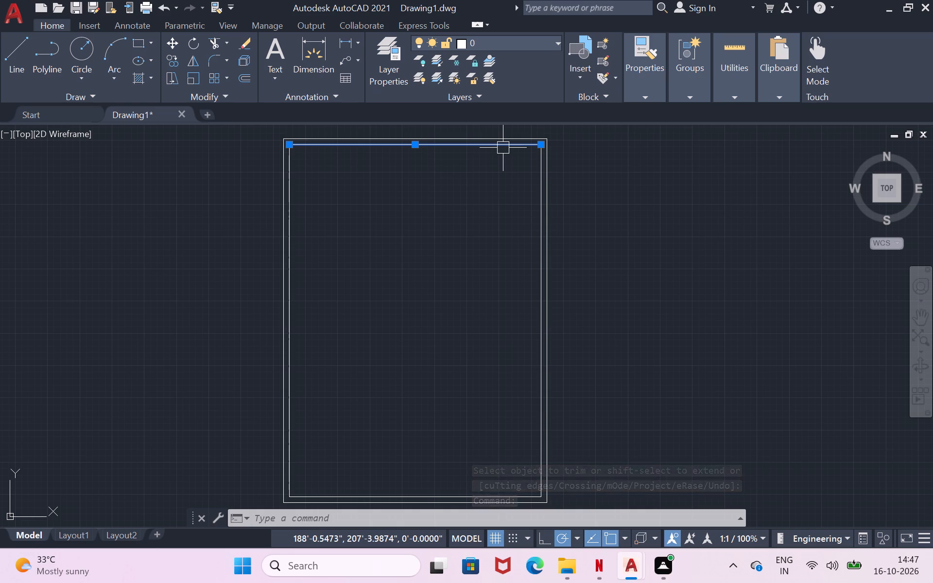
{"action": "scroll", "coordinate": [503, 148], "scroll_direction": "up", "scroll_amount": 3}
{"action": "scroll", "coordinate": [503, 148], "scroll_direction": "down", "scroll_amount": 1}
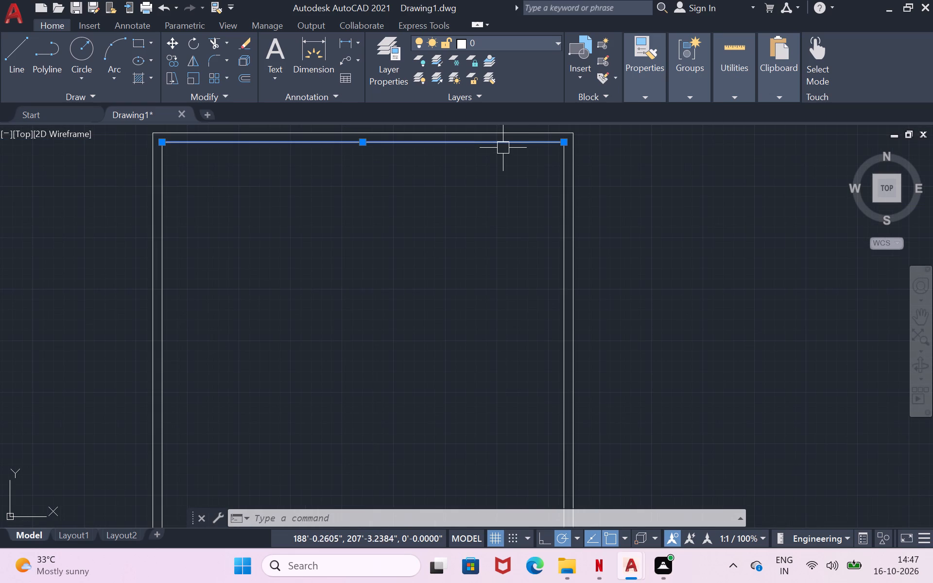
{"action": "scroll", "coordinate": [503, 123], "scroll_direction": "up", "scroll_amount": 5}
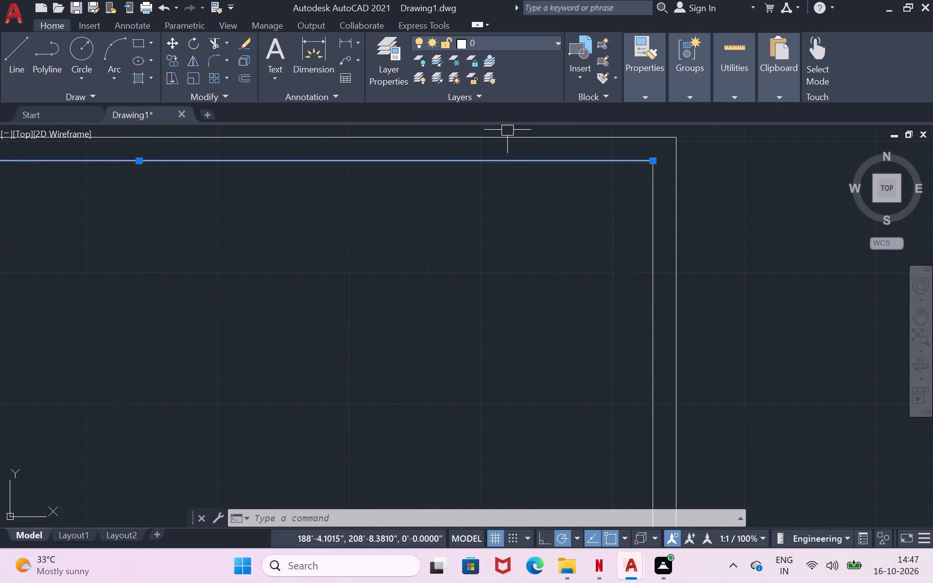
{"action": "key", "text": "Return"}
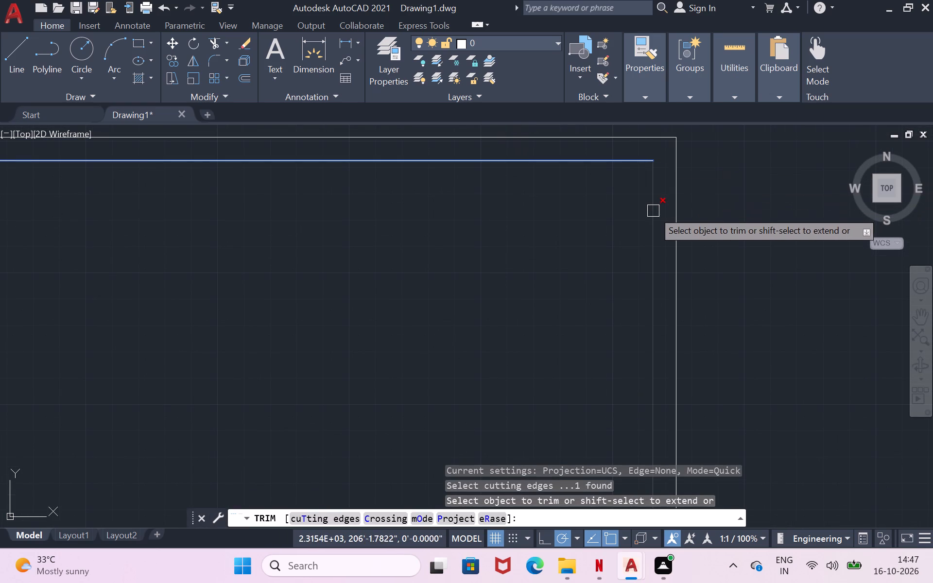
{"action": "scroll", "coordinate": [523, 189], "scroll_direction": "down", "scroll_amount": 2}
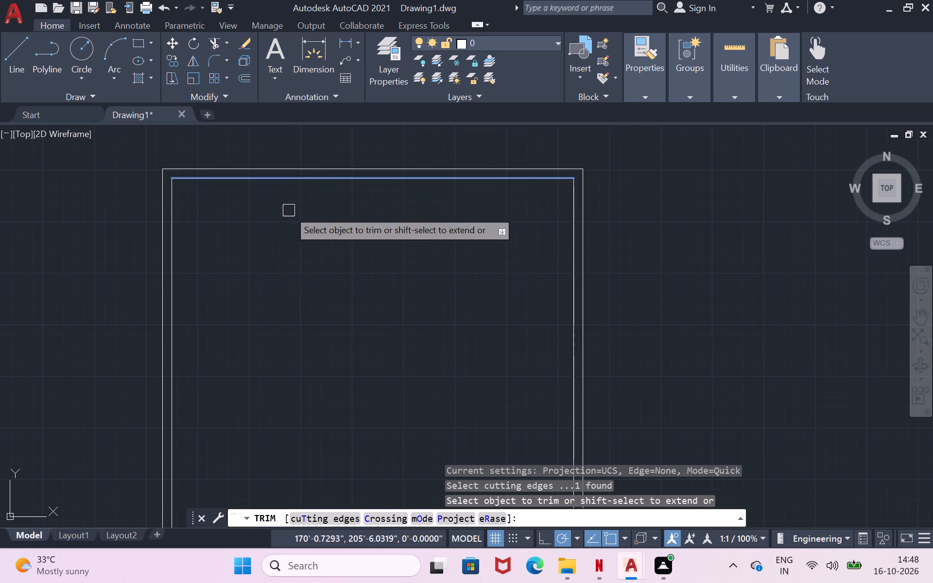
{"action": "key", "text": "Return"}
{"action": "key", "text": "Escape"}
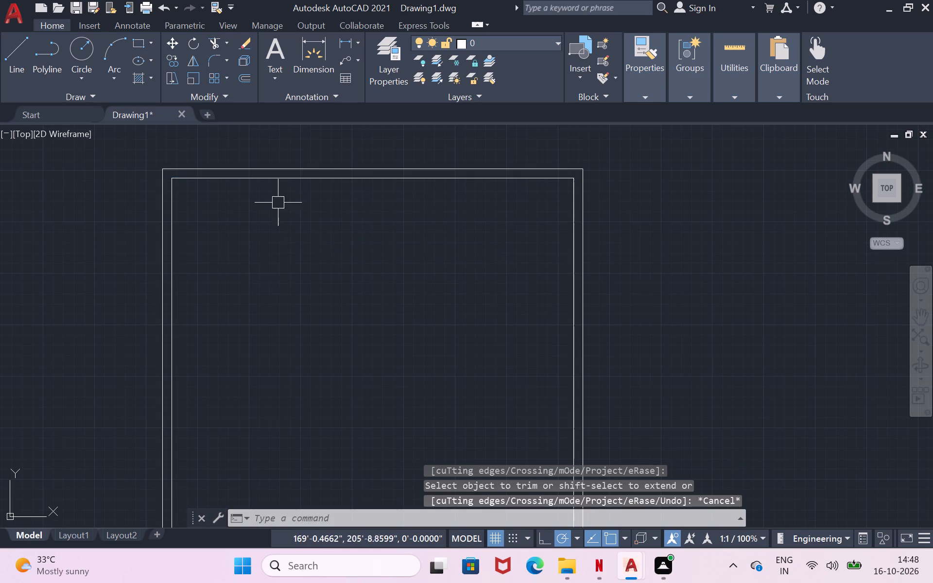
Offset the inner line of the upper wall 3'10" downward into the building.
{"action": "left_click", "coordinate": [278, 181]}
{"action": "key", "text": "o"}
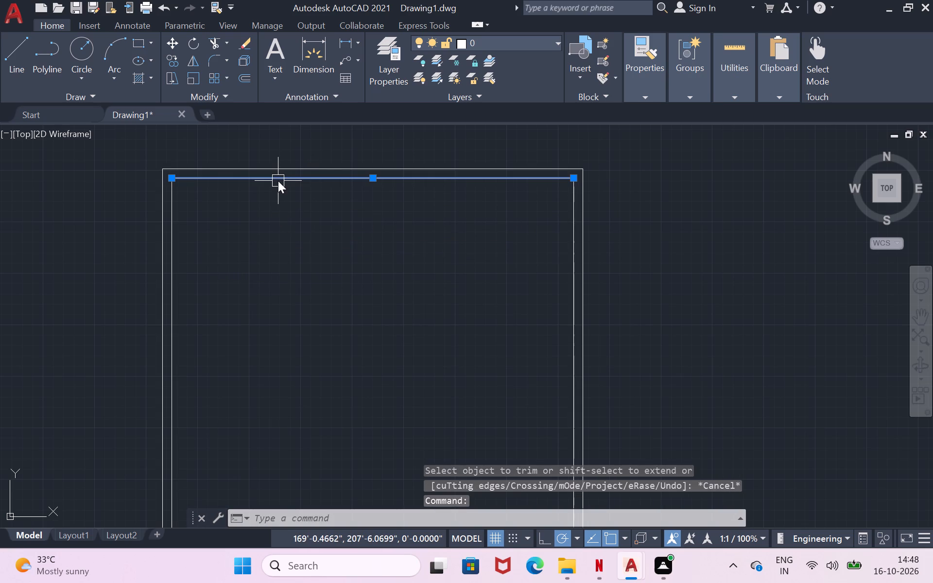
{"action": "key", "text": "Return"}
{"action": "left_click", "coordinate": [278, 181]}
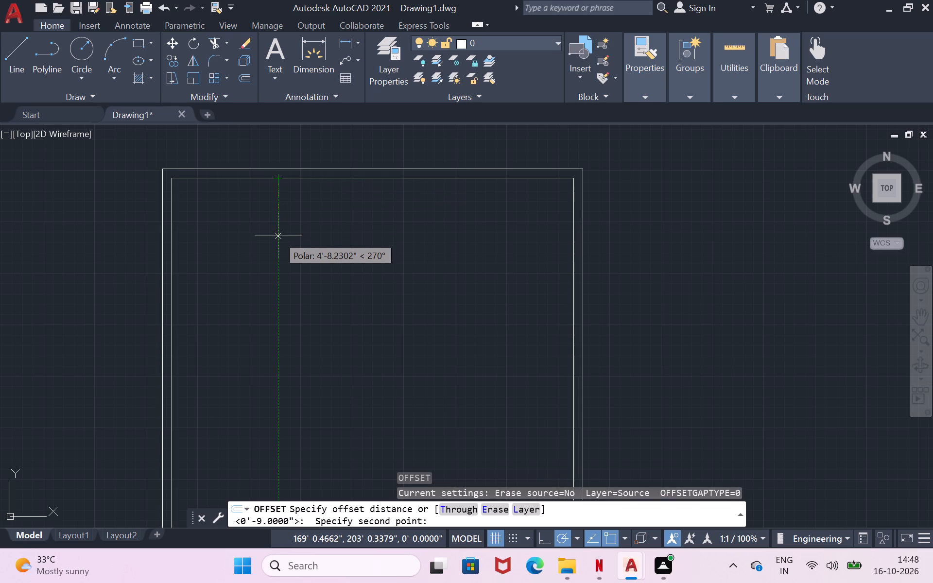
{"action": "type", "text": "3'10"}
{"action": "key", "text": "shift+quotedbl"}
{"action": "key", "text": "Return"}
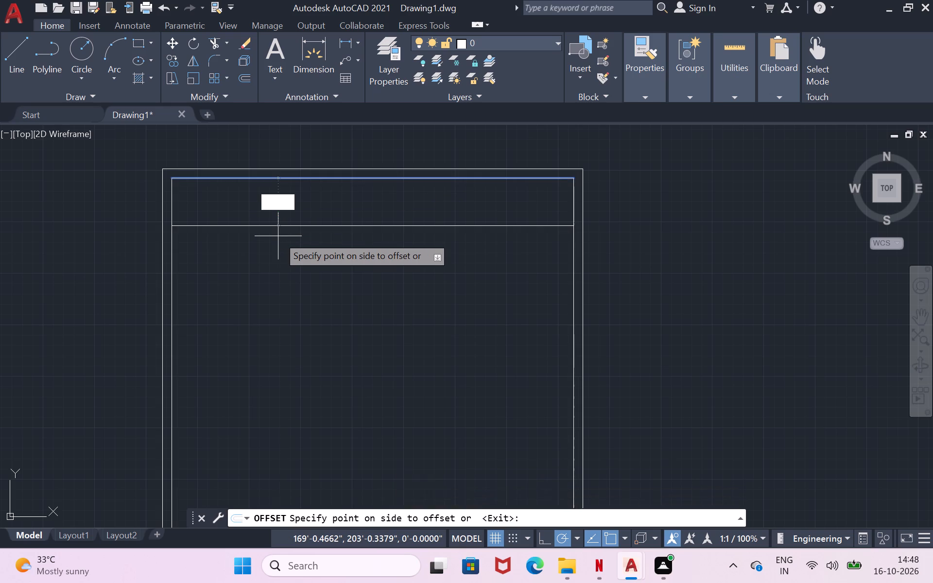
{"action": "left_click", "coordinate": [278, 236]}
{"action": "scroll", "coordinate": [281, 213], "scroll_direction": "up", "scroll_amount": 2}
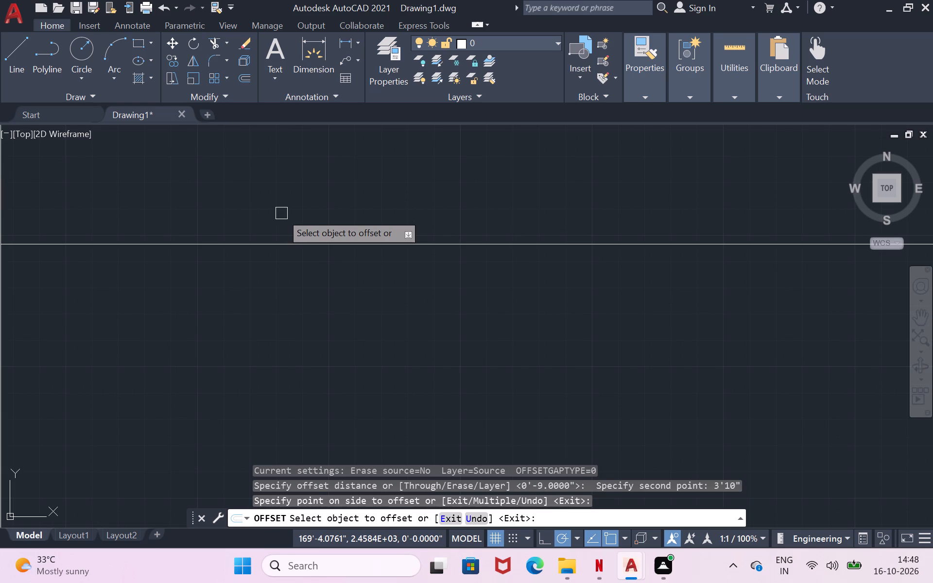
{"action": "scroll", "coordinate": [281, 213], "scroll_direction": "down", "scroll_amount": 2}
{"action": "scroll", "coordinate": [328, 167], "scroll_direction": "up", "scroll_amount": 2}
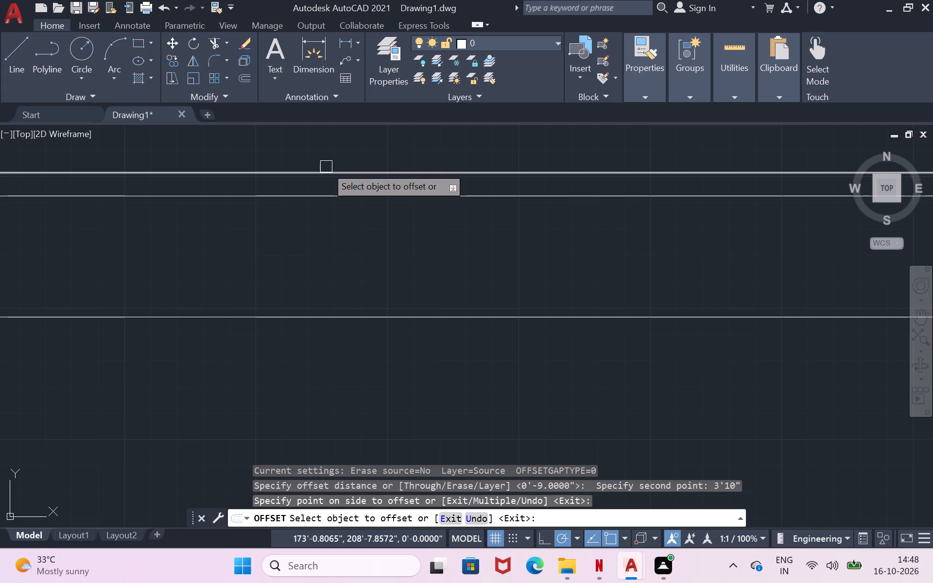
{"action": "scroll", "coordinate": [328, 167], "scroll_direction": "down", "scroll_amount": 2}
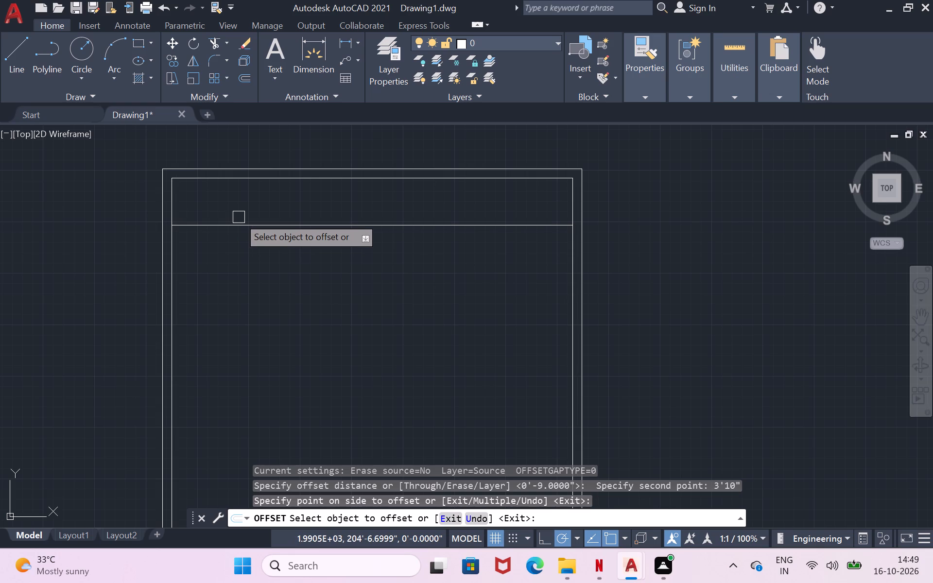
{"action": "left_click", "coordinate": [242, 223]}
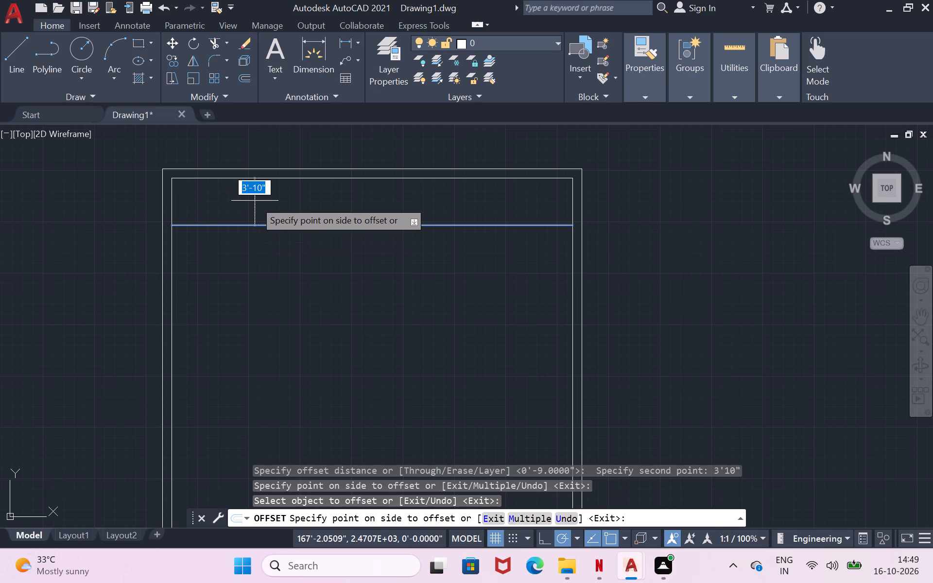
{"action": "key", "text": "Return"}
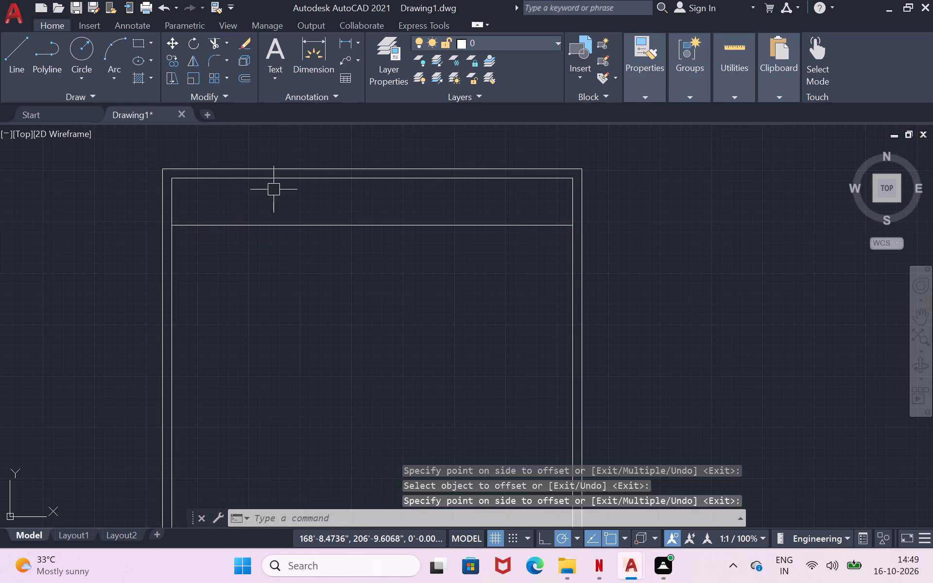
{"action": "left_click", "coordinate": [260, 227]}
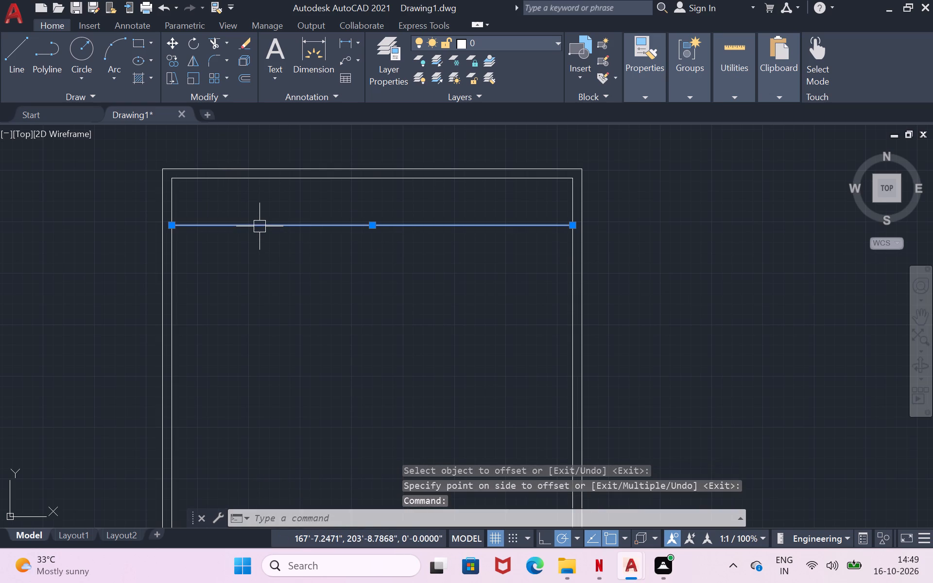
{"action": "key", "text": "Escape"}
Offset the horizontal line below the upper wall 4.5" downward to give the partition wall its thickness.
{"action": "left_click", "coordinate": [259, 226]}
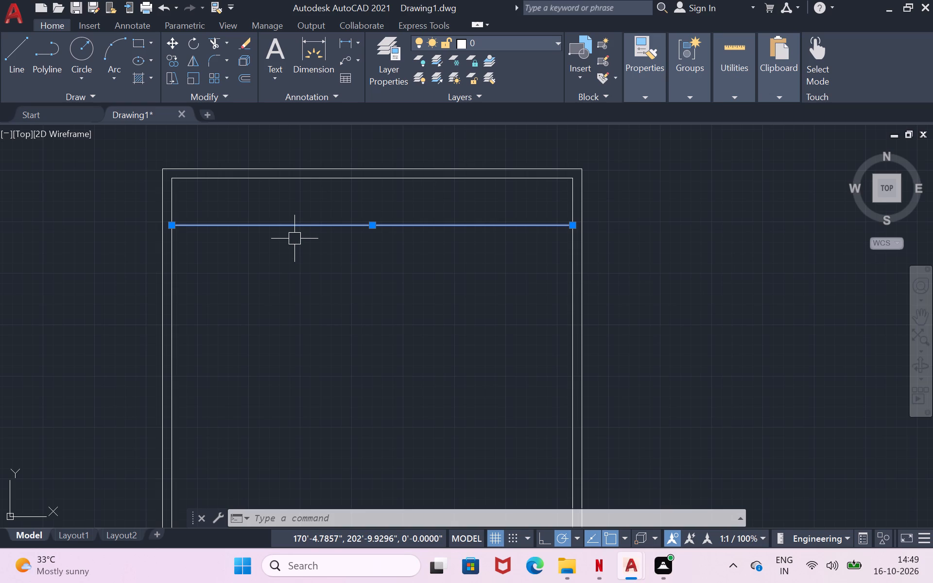
{"action": "key", "text": "o"}
{"action": "key", "text": "Return"}
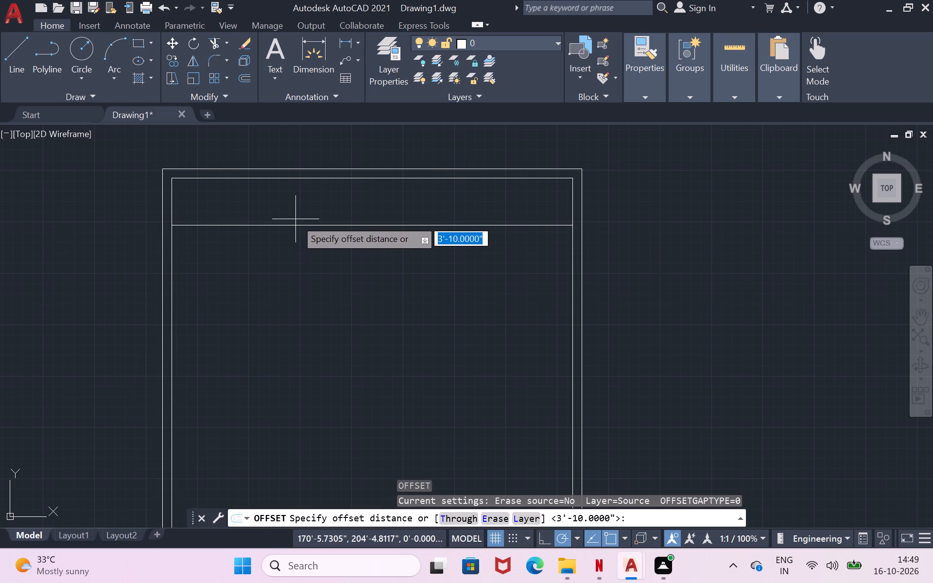
{"action": "left_click", "coordinate": [300, 225]}
{"action": "scroll", "coordinate": [301, 203], "scroll_direction": "up", "scroll_amount": 1}
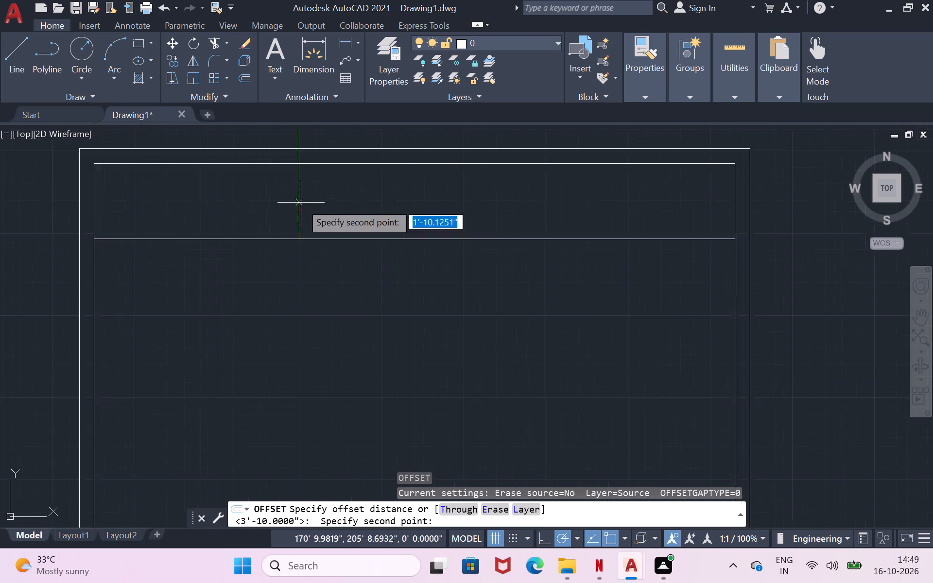
{"action": "scroll", "coordinate": [301, 203], "scroll_direction": "up", "scroll_amount": 1}
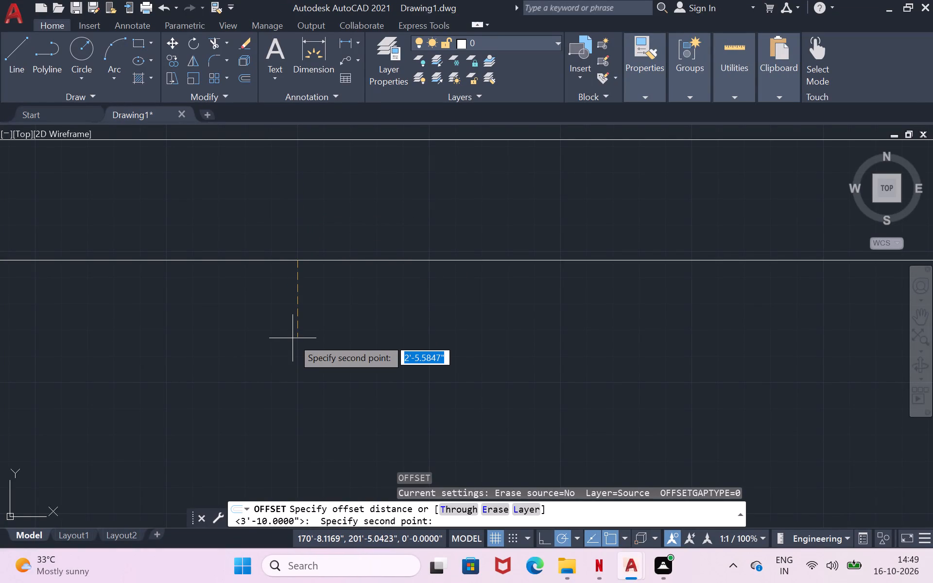
{"action": "type", "text": "4.5\""}
{"action": "key", "text": "Return"}
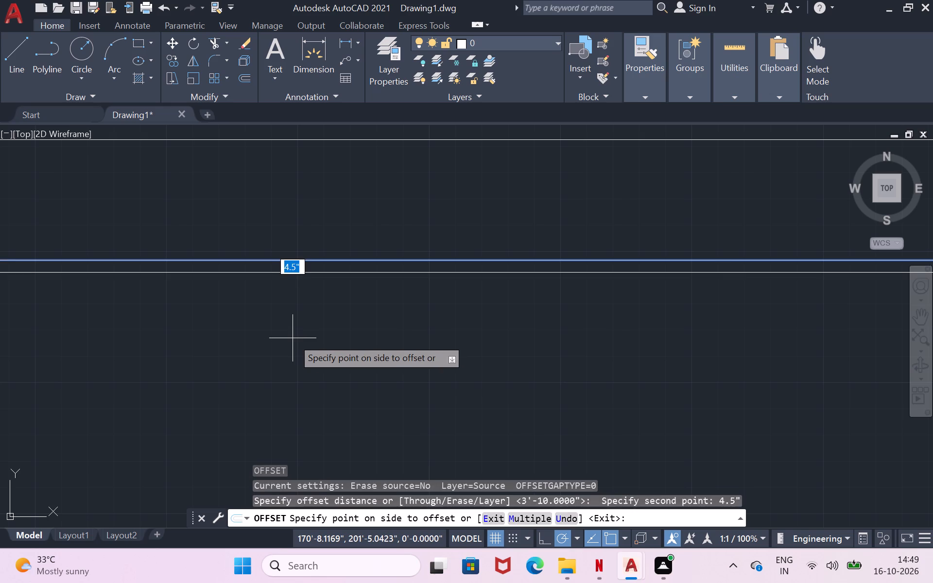
{"action": "left_click", "coordinate": [292, 338]}
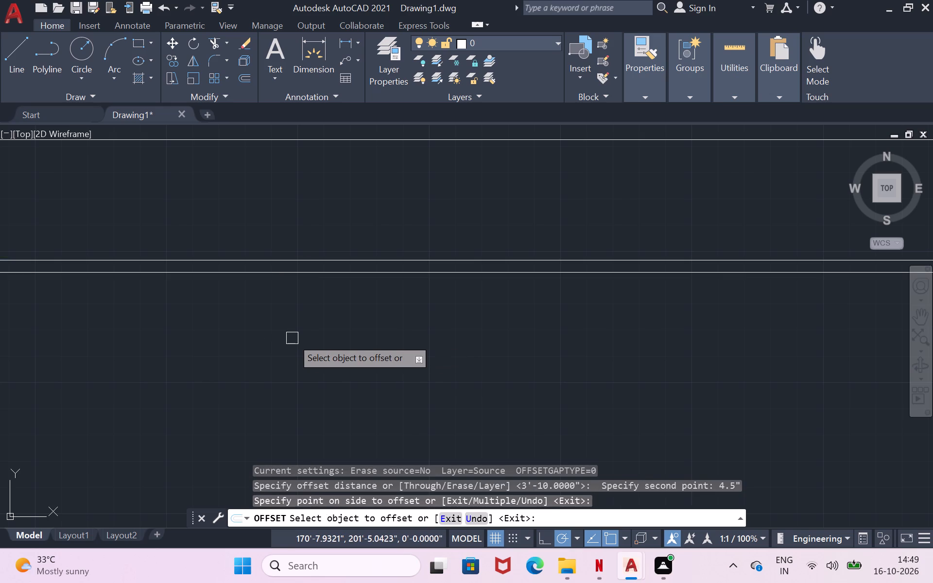
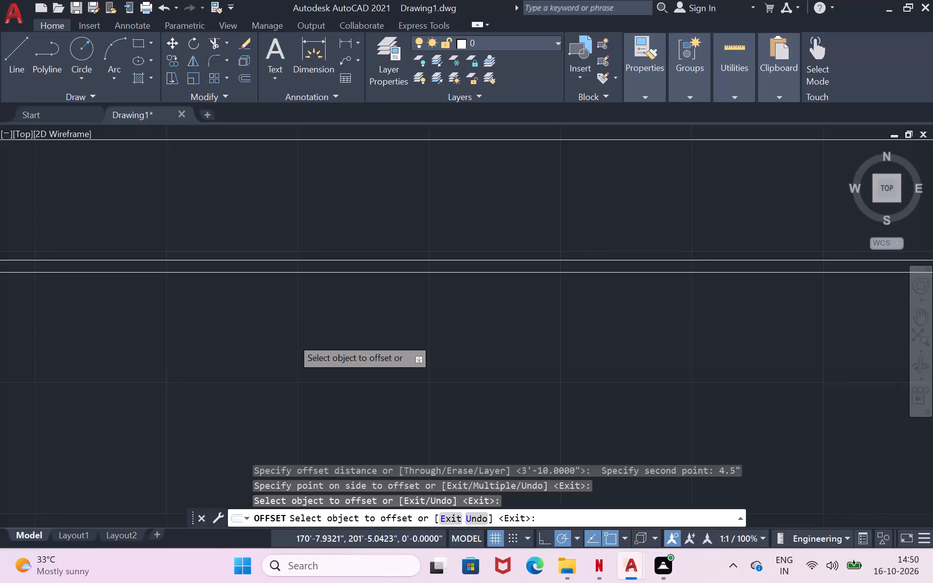
Offset the inner line of the building's left wall 4'3" to the right, into the building.
{"action": "scroll", "coordinate": [292, 338], "scroll_direction": "down", "scroll_amount": 1}
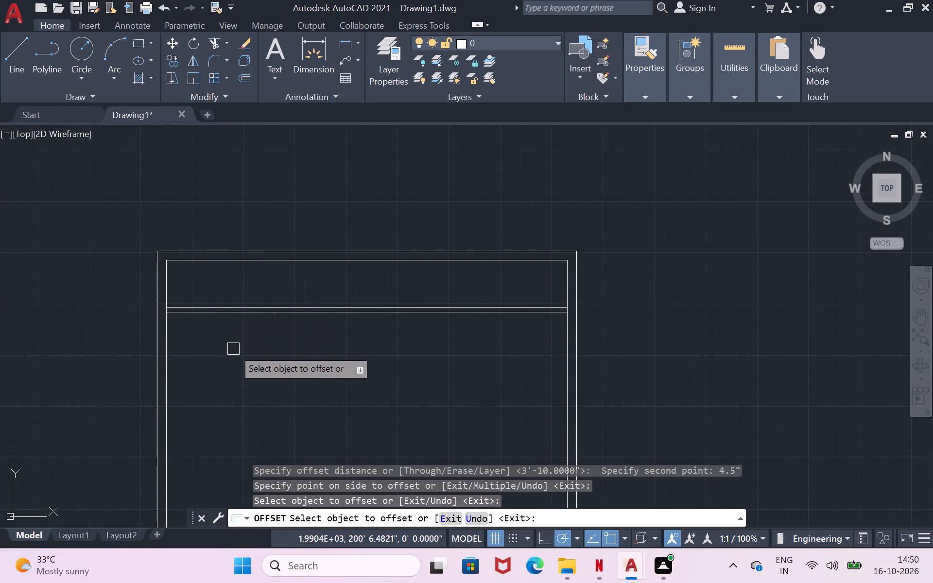
{"action": "left_click", "coordinate": [167, 290]}
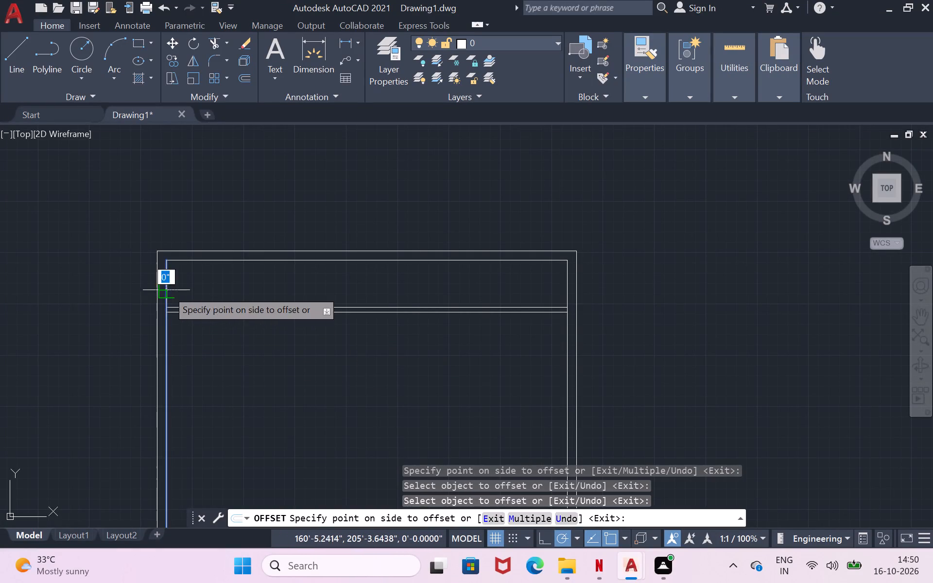
{"action": "key", "text": "BackSpace"}
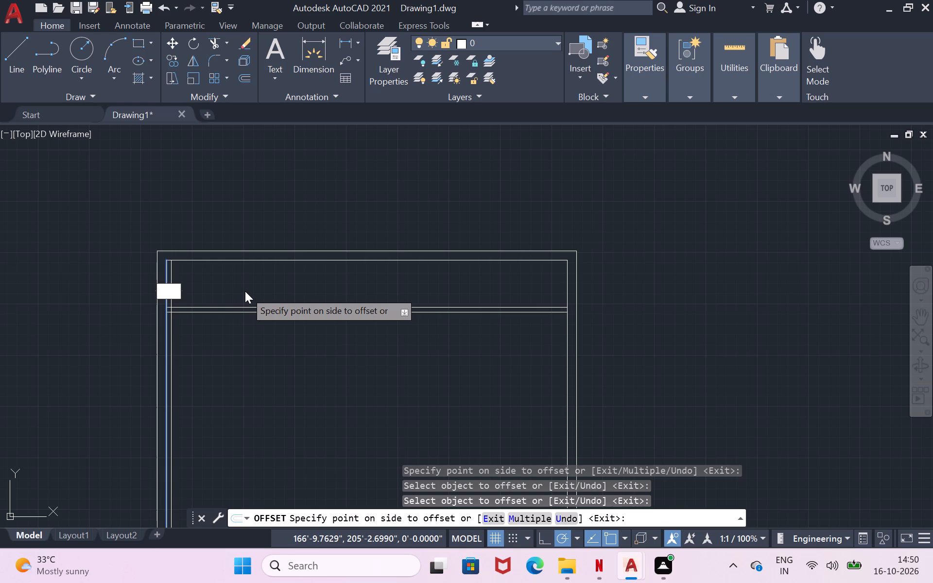
{"action": "key", "text": "4"}
{"action": "key", "text": "apostrophe"}
{"action": "type", "text": "3\""}
{"action": "key", "text": "Return"}
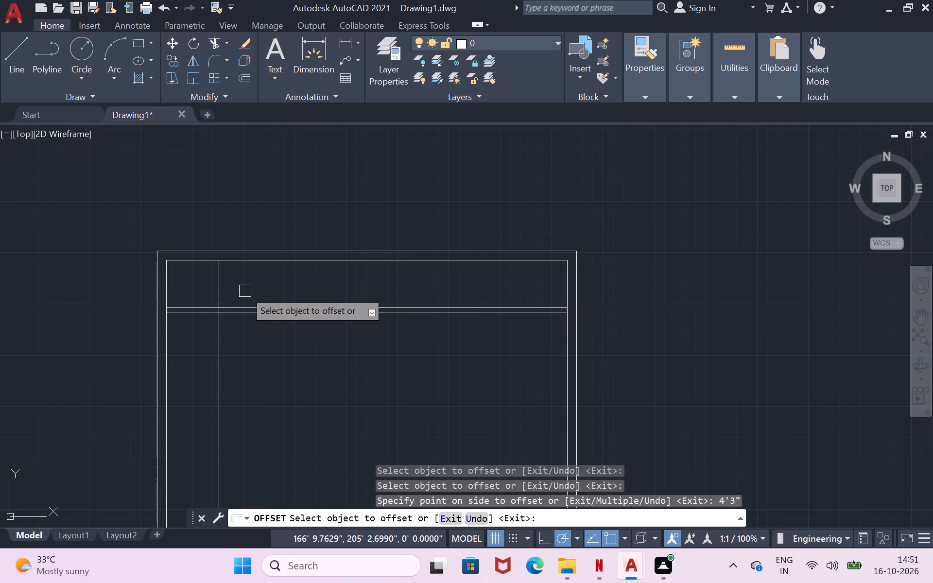
Offset the new vertical line 4.5" to the right to give the partition wall its thickness.
{"action": "left_click", "coordinate": [223, 291]}
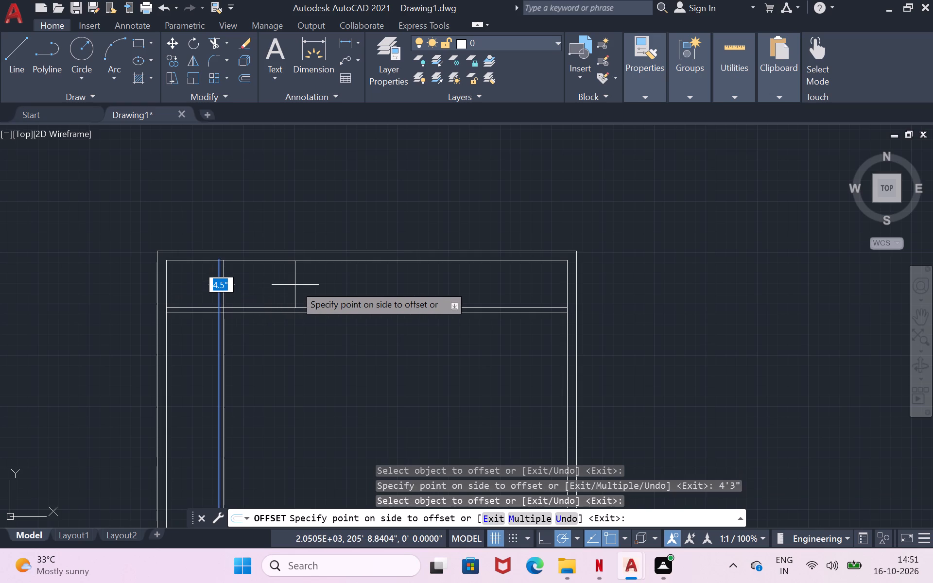
{"action": "left_click", "coordinate": [295, 285]}
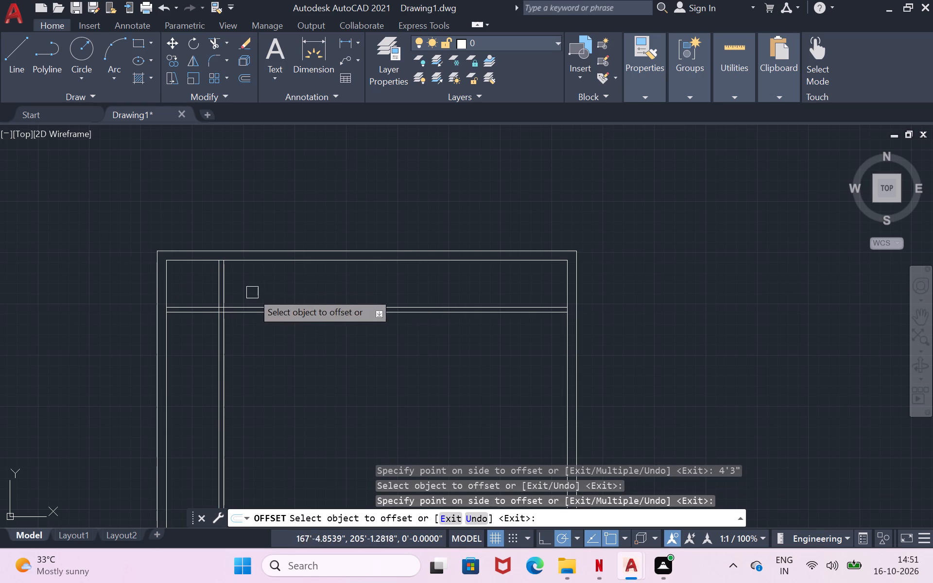
Offset the right-hand line of the vertical partition wall 6'0" to the right.
{"action": "left_click", "coordinate": [225, 284]}
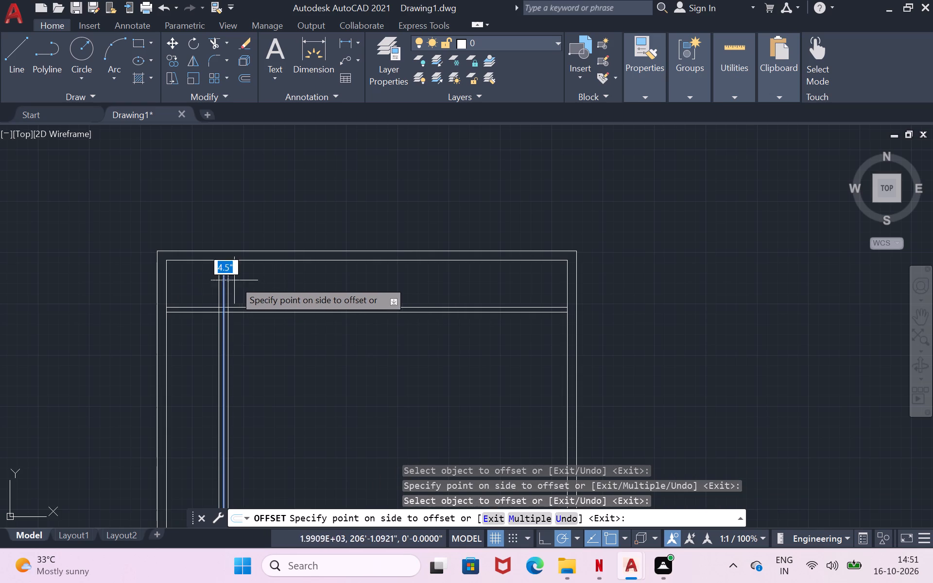
{"action": "key", "text": "BackSpace"}
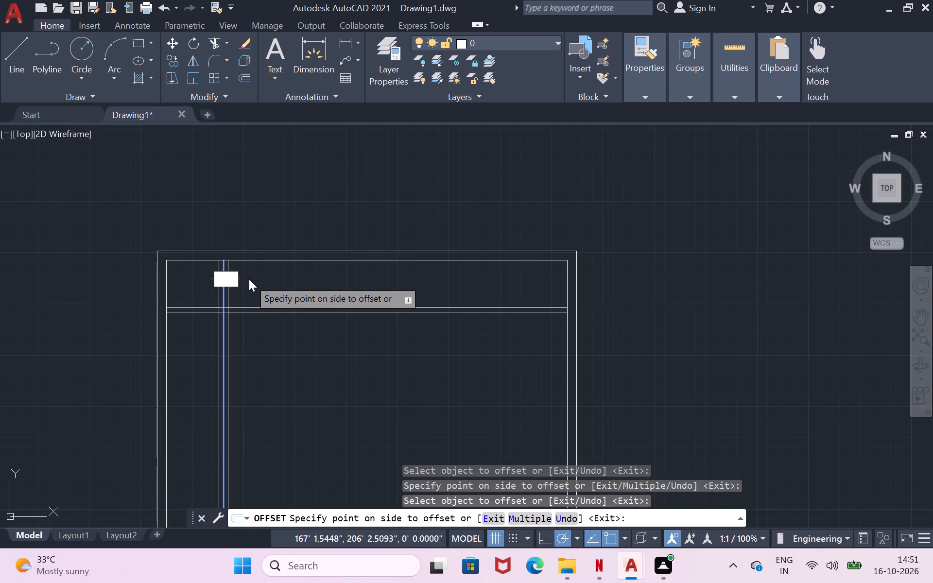
{"action": "type", "text": "6'"}
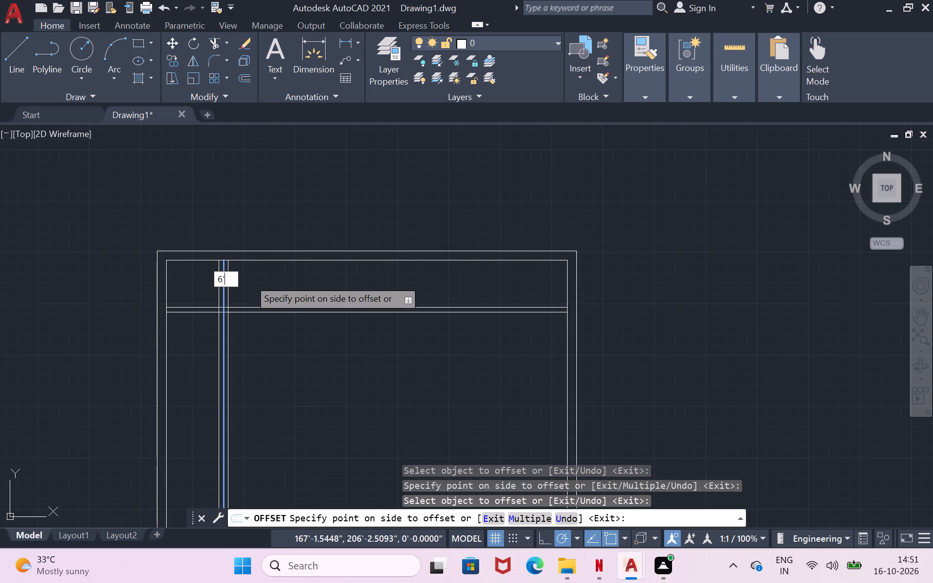
{"action": "type", "text": "0\""}
{"action": "key", "text": "Return"}
{"action": "left_click", "coordinate": [249, 279]}
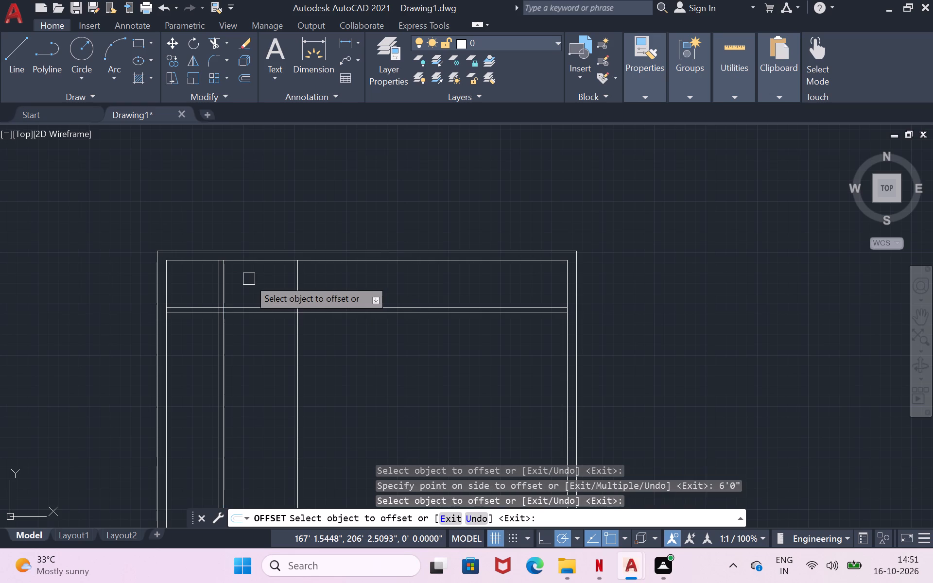
{"action": "scroll", "coordinate": [243, 305], "scroll_direction": "down", "scroll_amount": 2}
{"action": "scroll", "coordinate": [260, 369], "scroll_direction": "up", "scroll_amount": 2}
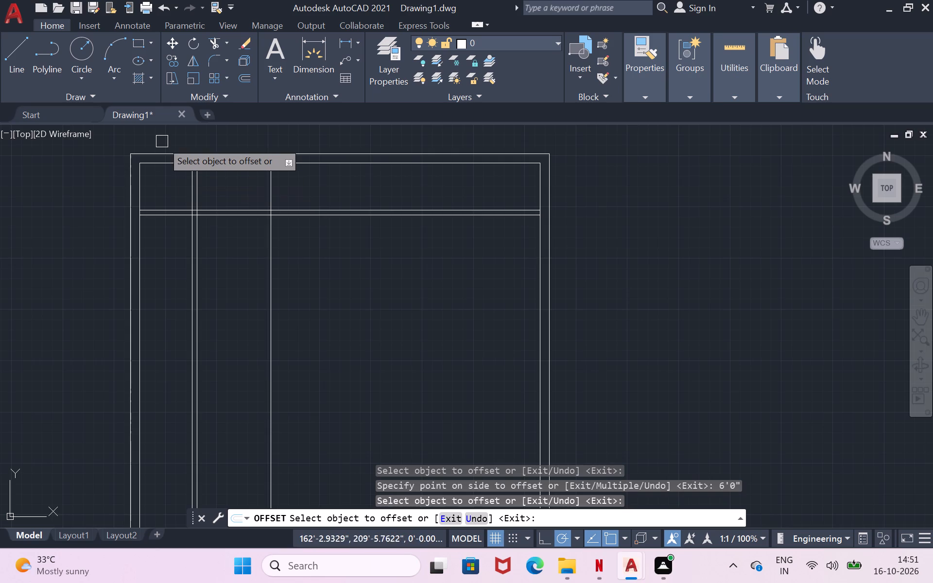
{"action": "scroll", "coordinate": [162, 141], "scroll_direction": "up", "scroll_amount": 1}
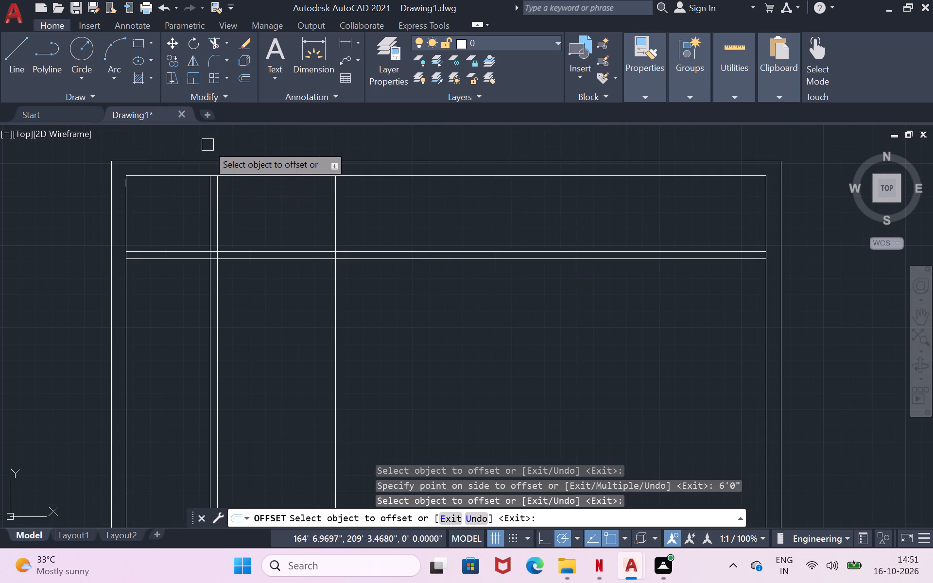
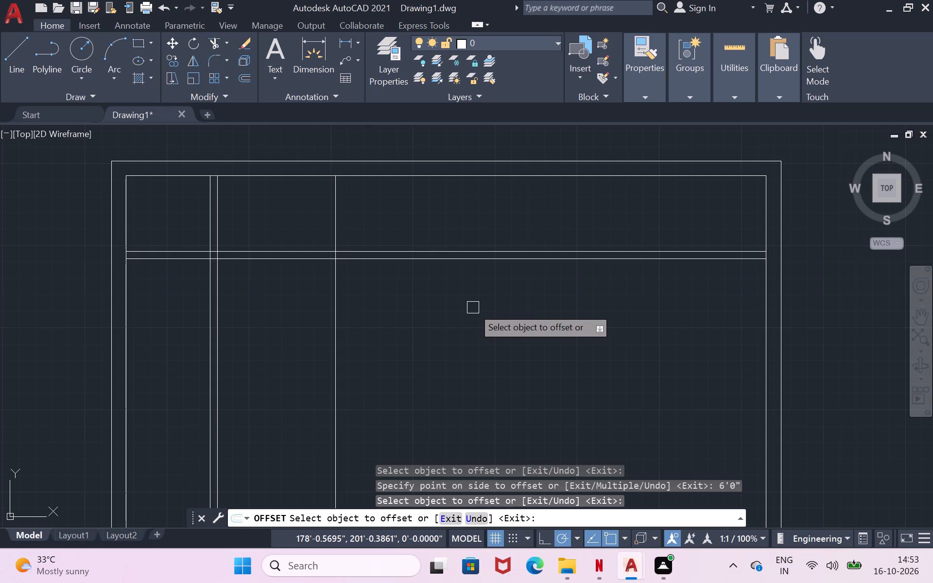
Offset the newest vertical line 4.5" to the left to give the second vertical partition its thickness.
{"action": "scroll", "coordinate": [414, 309], "scroll_direction": "down", "scroll_amount": 2}
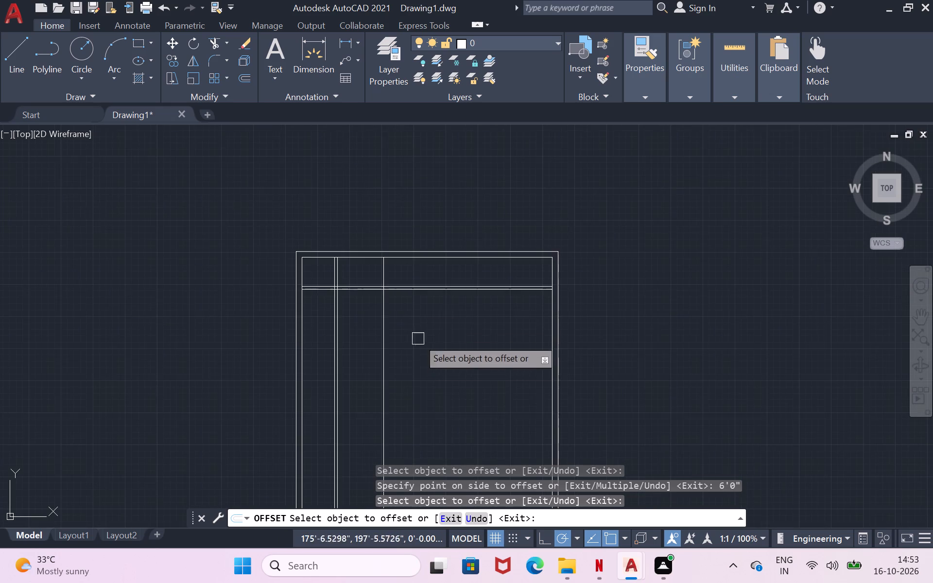
{"action": "scroll", "coordinate": [413, 407], "scroll_direction": "up", "scroll_amount": 2}
{"action": "scroll", "coordinate": [432, 310], "scroll_direction": "down", "scroll_amount": 1}
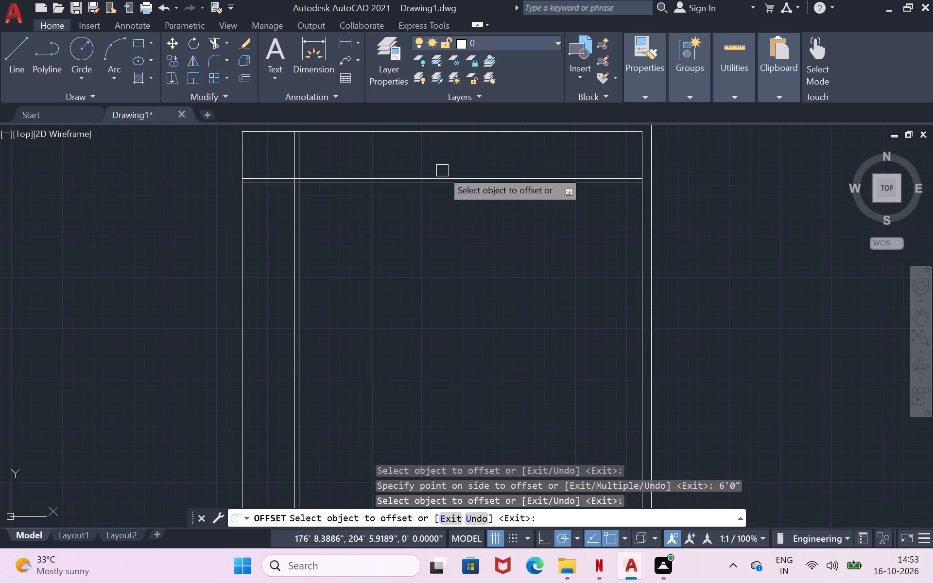
{"action": "scroll", "coordinate": [442, 161], "scroll_direction": "down", "scroll_amount": 1}
{"action": "scroll", "coordinate": [453, 125], "scroll_direction": "up", "scroll_amount": 2}
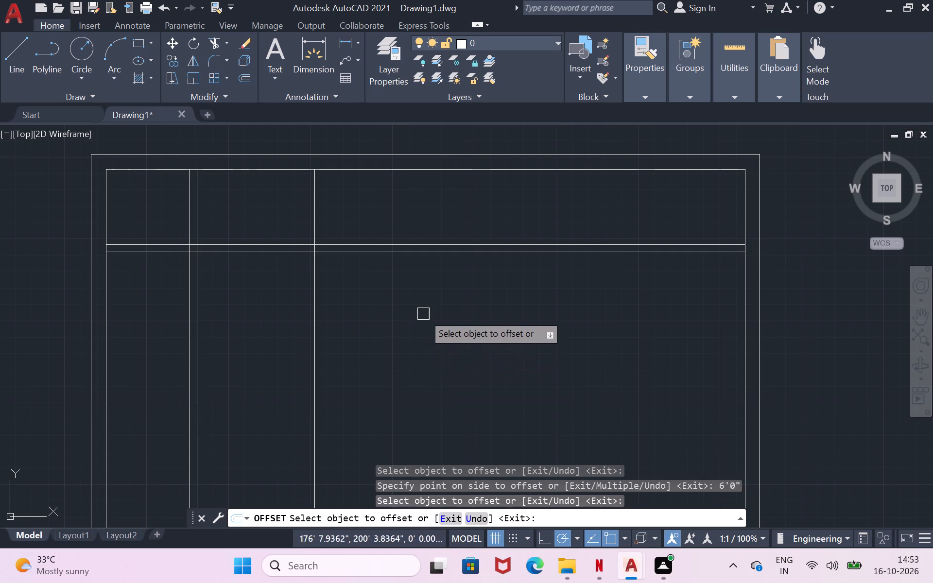
{"action": "left_click", "coordinate": [310, 217]}
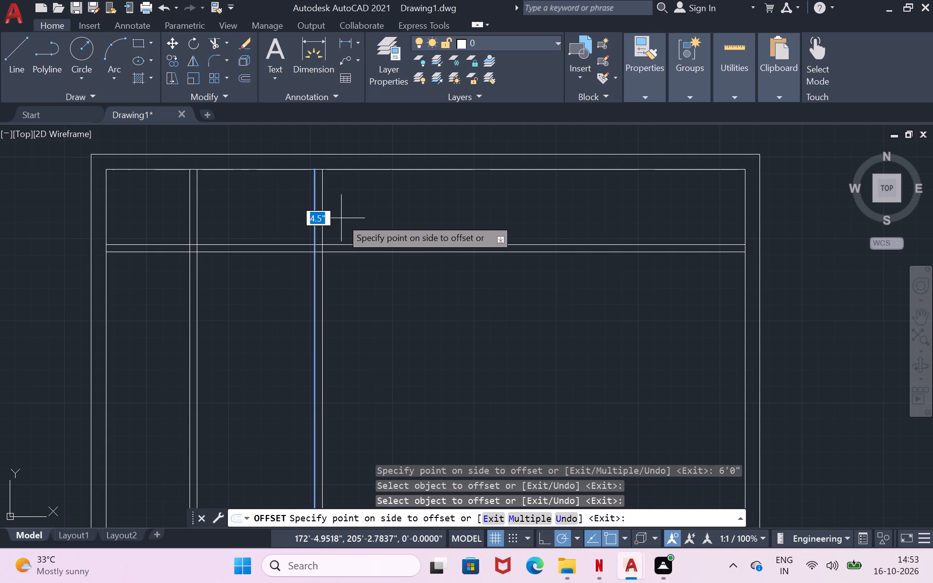
{"action": "left_click", "coordinate": [309, 223]}
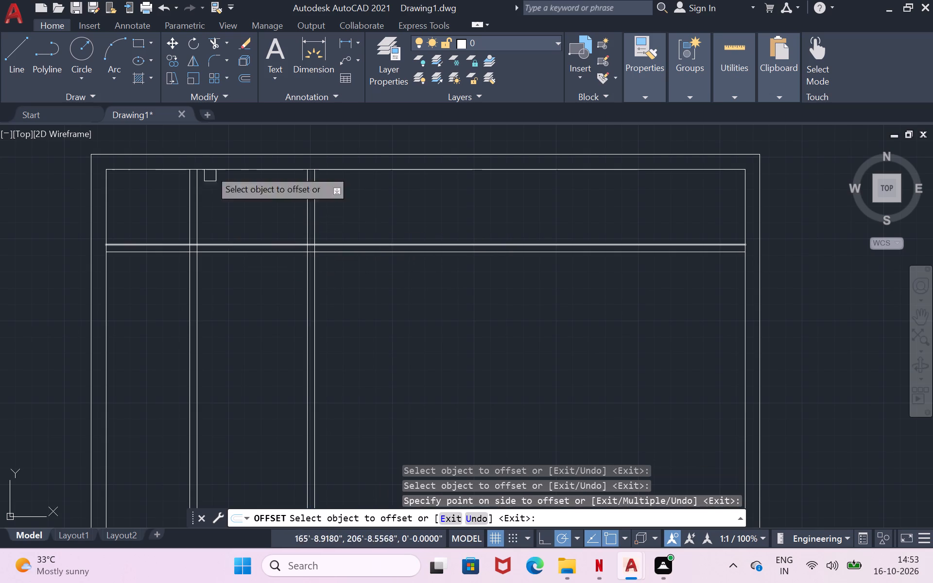
Trim both lines of the first vertical partition below the horizontal partition.
{"action": "left_click", "coordinate": [215, 45]}
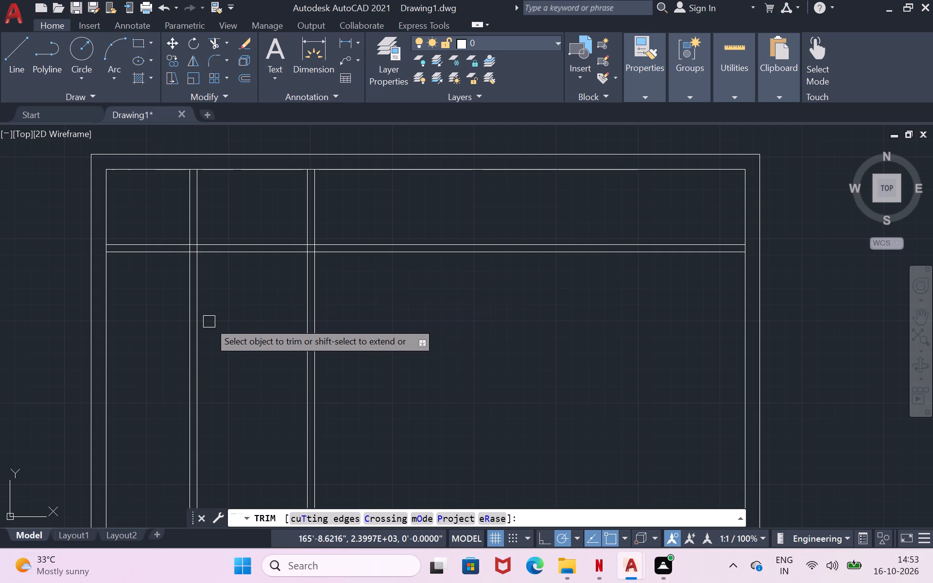
{"action": "left_click_drag", "start_coordinate": [200, 317], "coordinate": [195, 316]}
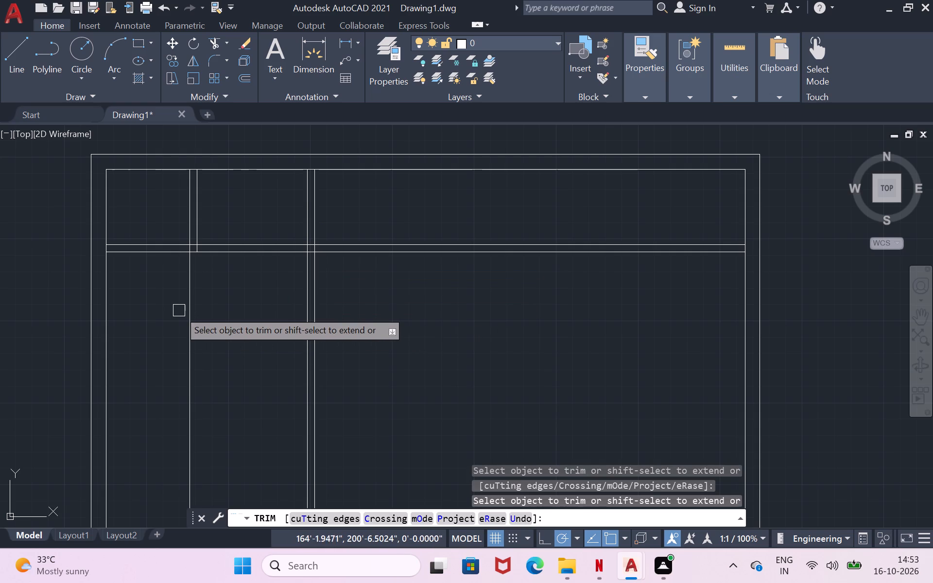
{"action": "left_click", "coordinate": [188, 302]}
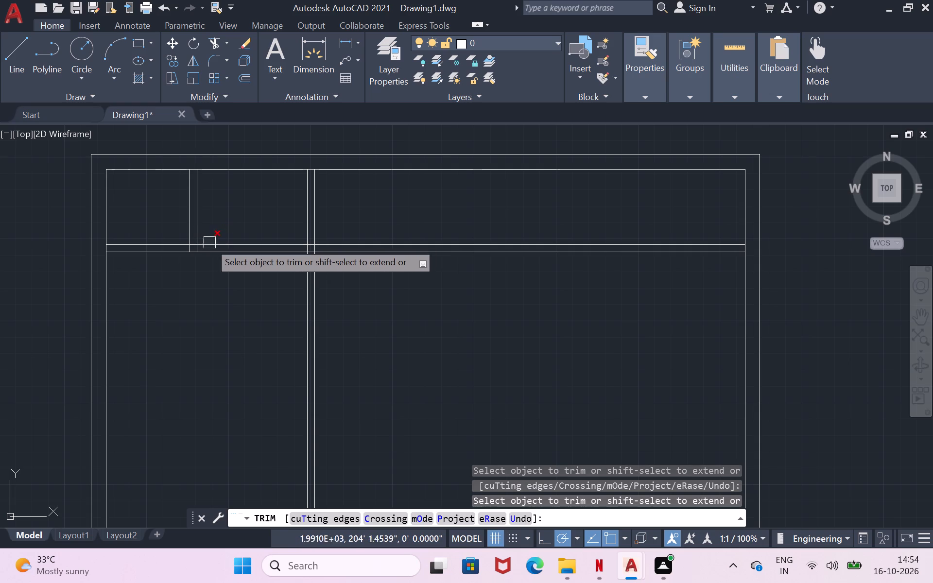
Trim the first partition's right-hand line inside the horizontal partition, and both horizontal partition lines between it and the left wall.
{"action": "scroll", "coordinate": [189, 252], "scroll_direction": "up", "scroll_amount": 2}
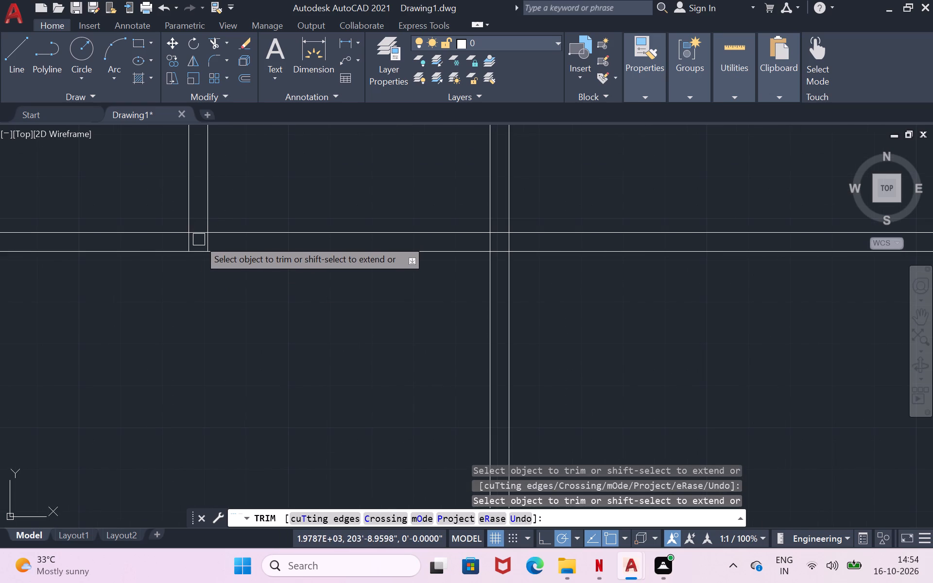
{"action": "left_click", "coordinate": [209, 242]}
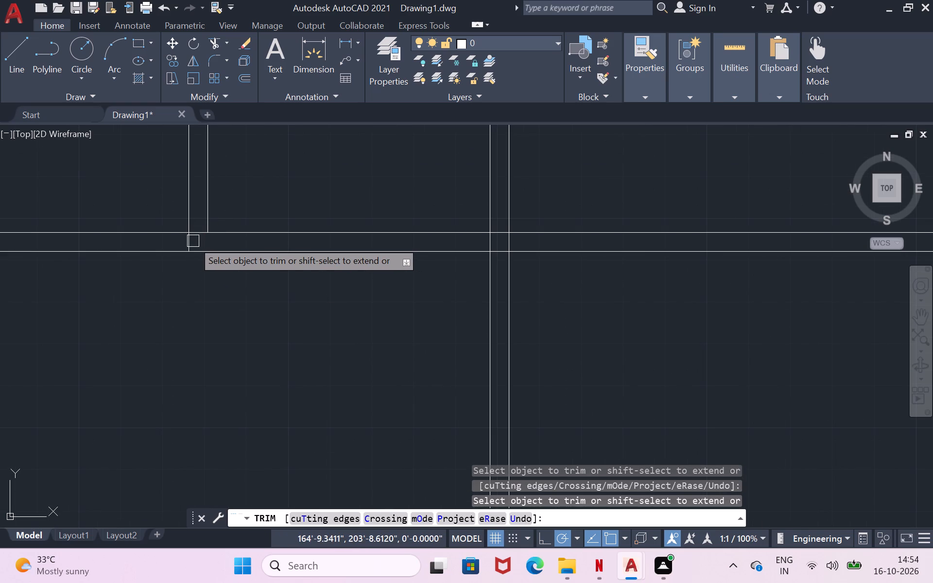
{"action": "scroll", "coordinate": [145, 232], "scroll_direction": "down", "scroll_amount": 1}
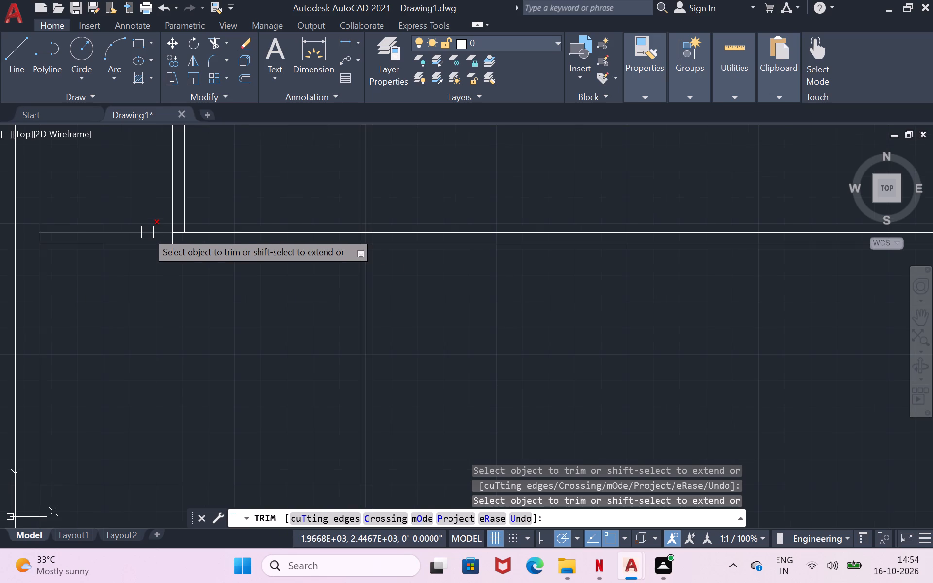
{"action": "left_click", "coordinate": [146, 232]}
{"action": "left_click", "coordinate": [145, 244]}
{"action": "scroll", "coordinate": [145, 240], "scroll_direction": "down", "scroll_amount": 2}
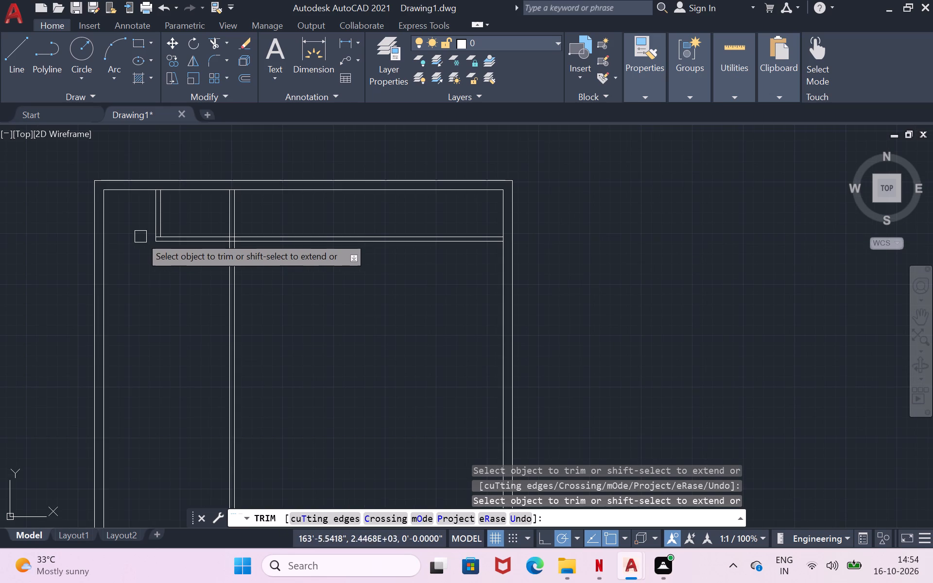
Trim the four overlapping line segments where the second vertical partition crosses the horizontal partition, leaving an open wall junction.
{"action": "scroll", "coordinate": [237, 201], "scroll_direction": "up", "scroll_amount": 1}
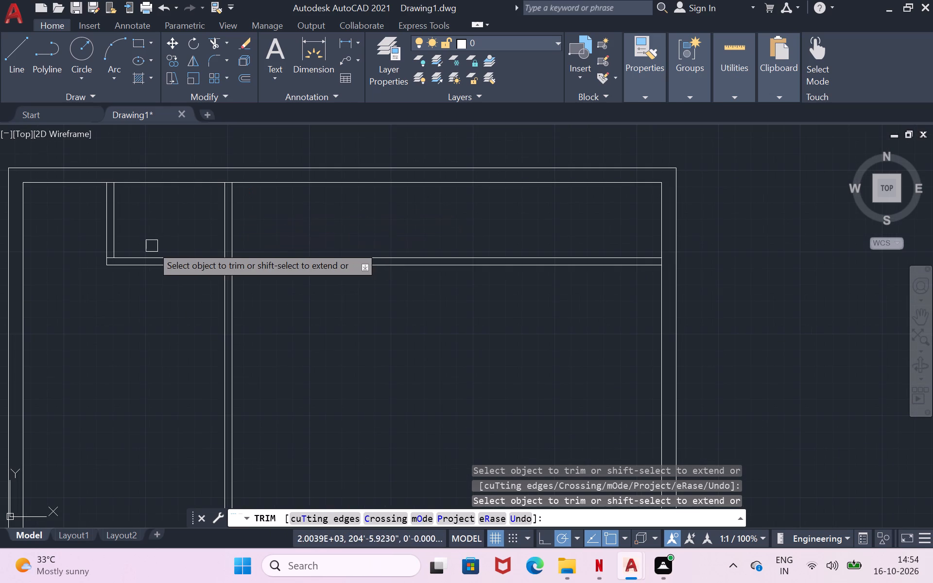
{"action": "scroll", "coordinate": [152, 246], "scroll_direction": "up", "scroll_amount": 1}
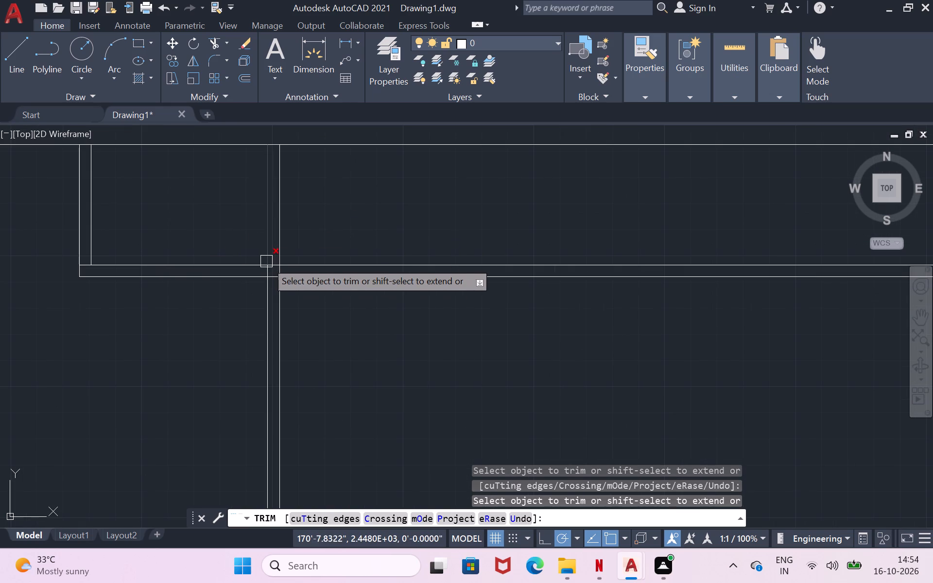
{"action": "scroll", "coordinate": [270, 264], "scroll_direction": "up", "scroll_amount": 1}
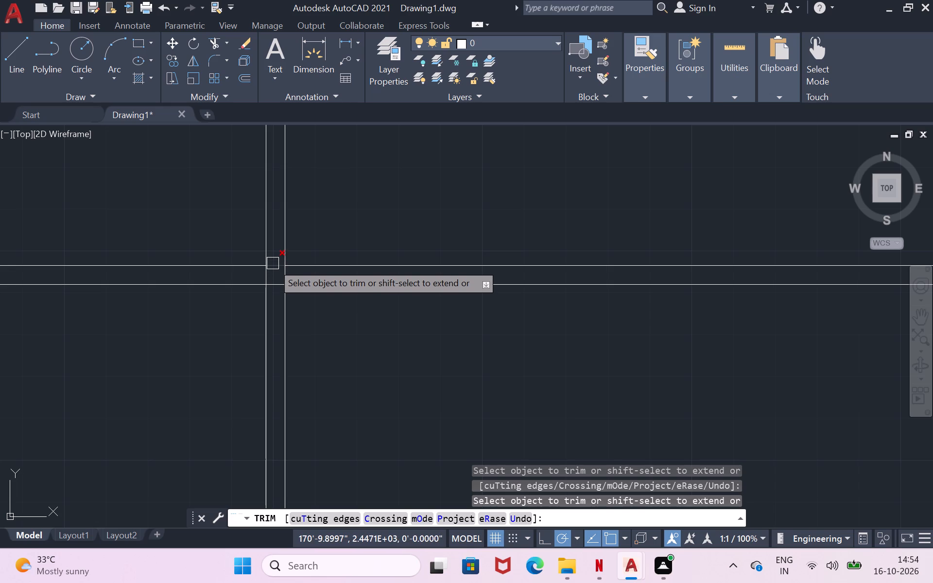
{"action": "left_click", "coordinate": [273, 263]}
{"action": "left_click", "coordinate": [269, 279]}
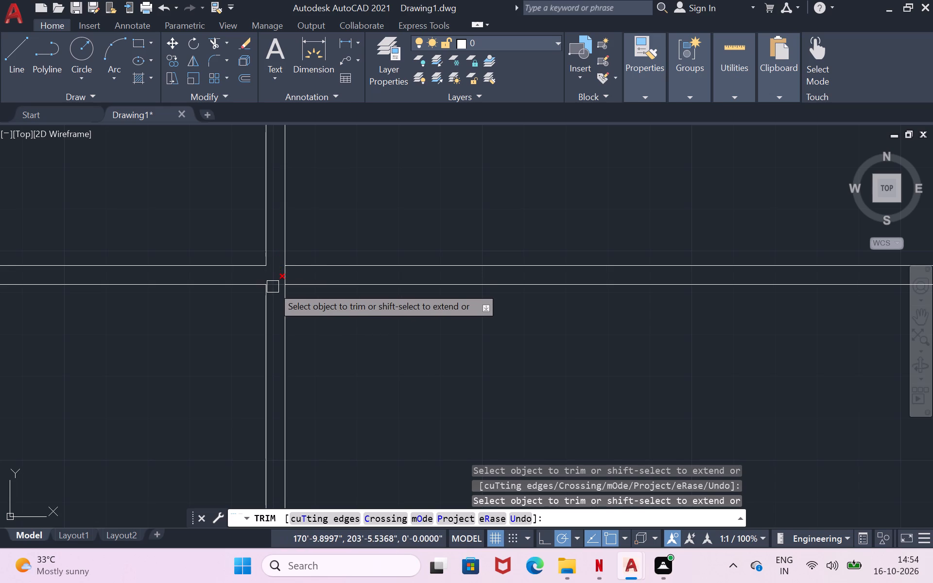
{"action": "left_click", "coordinate": [273, 287]}
{"action": "left_click", "coordinate": [283, 277]}
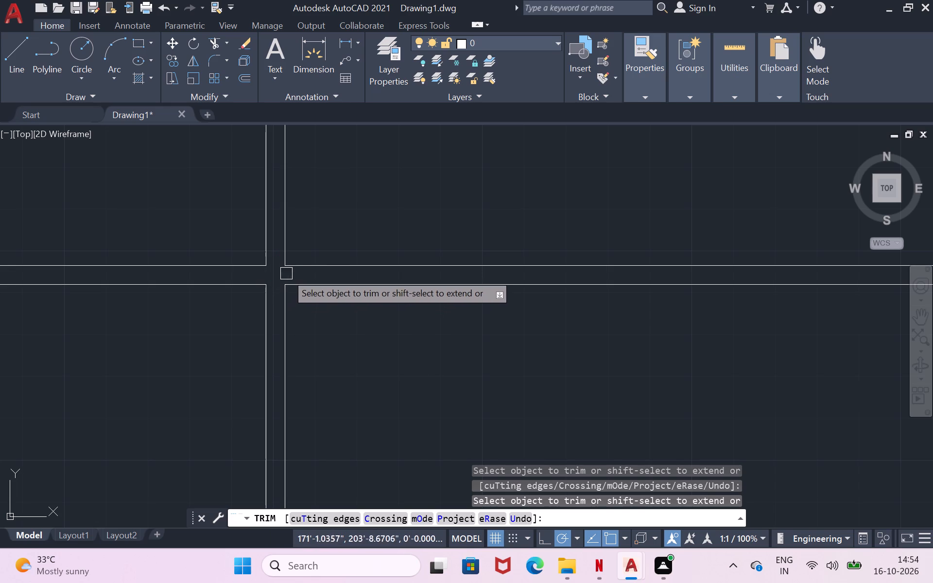
Draw a vertical line across the top wall, from the top of the second partition's right-hand line to the outer wall line.
{"action": "scroll", "coordinate": [309, 264], "scroll_direction": "down", "scroll_amount": 2}
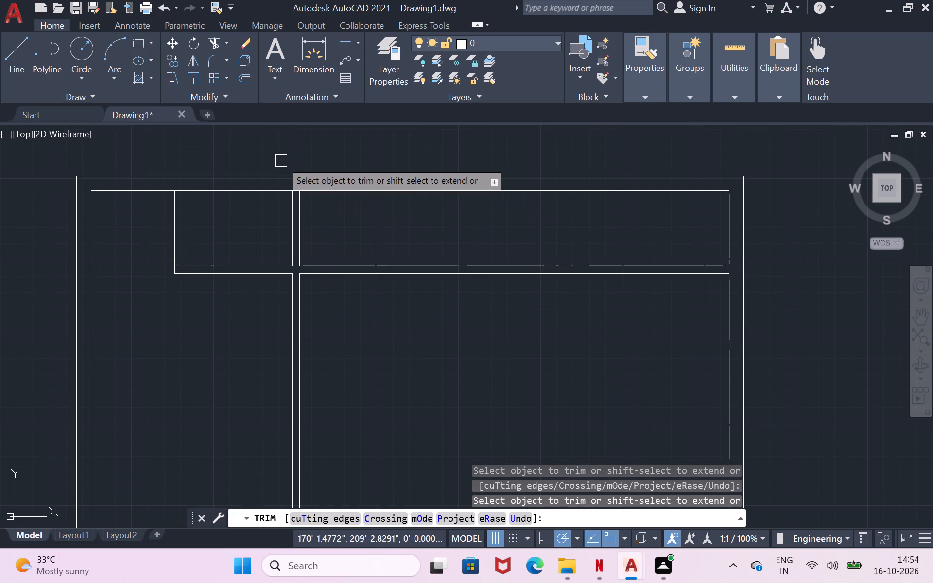
{"action": "scroll", "coordinate": [281, 161], "scroll_direction": "up", "scroll_amount": 2}
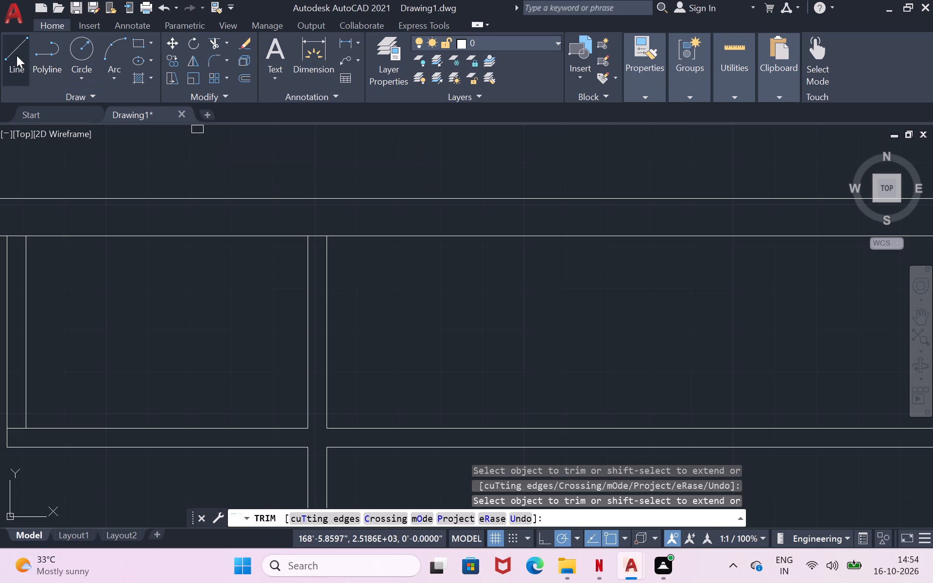
{"action": "left_click", "coordinate": [16, 55]}
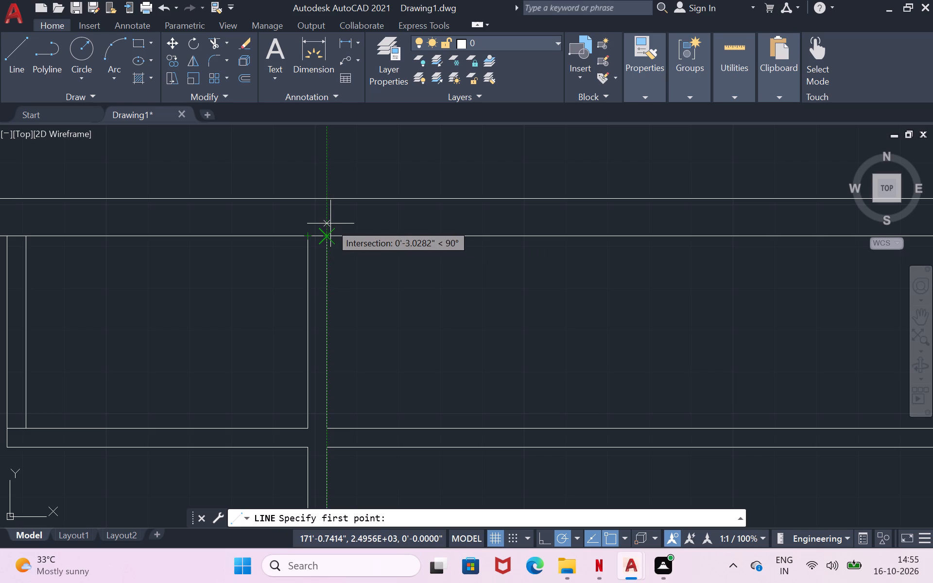
{"action": "left_click", "coordinate": [326, 241]}
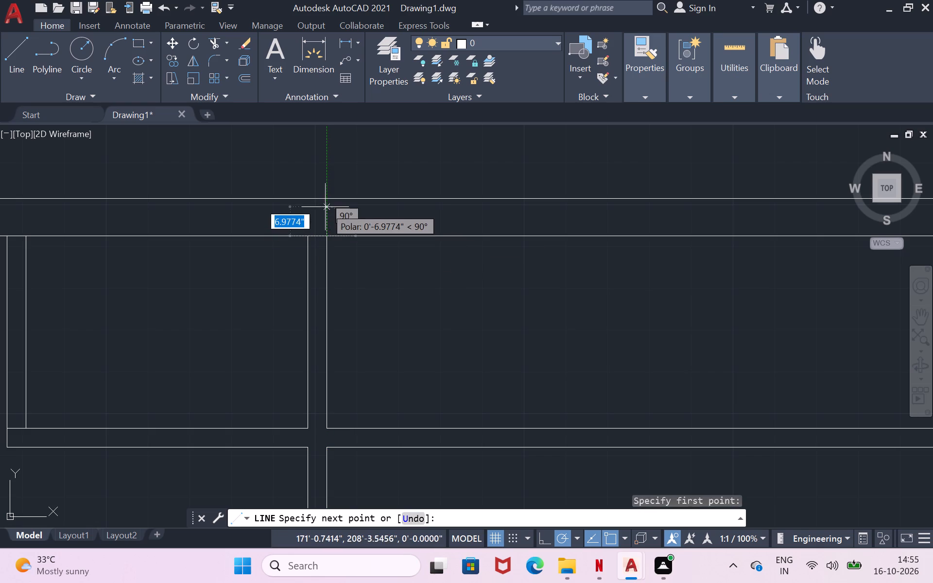
{"action": "left_click", "coordinate": [322, 193]}
{"action": "key", "text": "Return"}
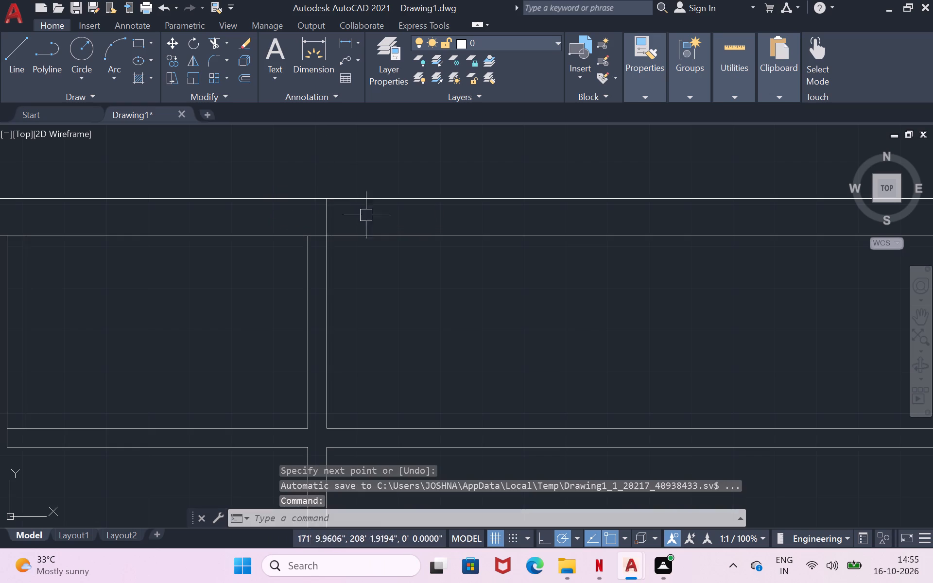
Draw a 9" horizontal line across the right wall, from the upper horizontal partition line's end to the outer wall line.
{"action": "scroll", "coordinate": [422, 239], "scroll_direction": "down", "scroll_amount": 3}
{"action": "scroll", "coordinate": [749, 258], "scroll_direction": "up", "scroll_amount": 2}
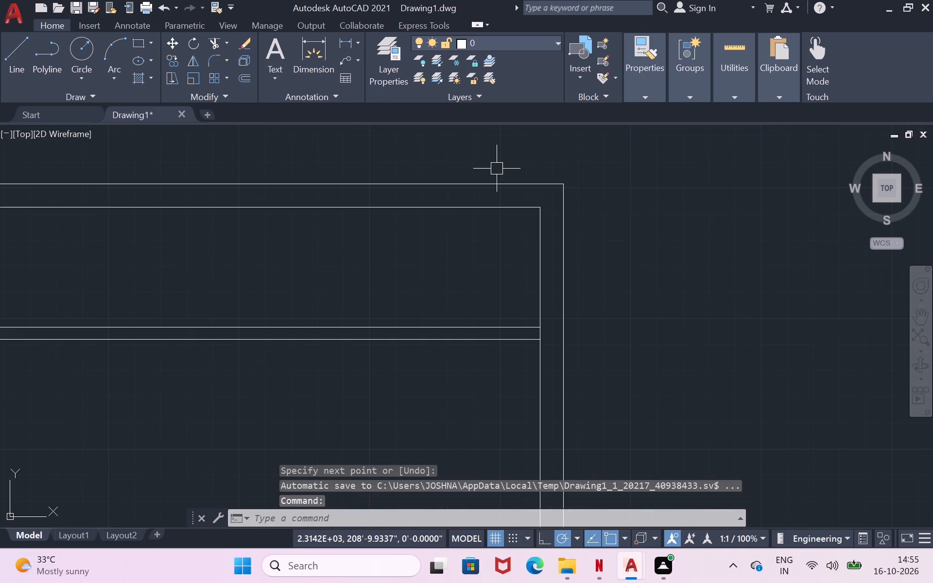
{"action": "left_click", "coordinate": [21, 61]}
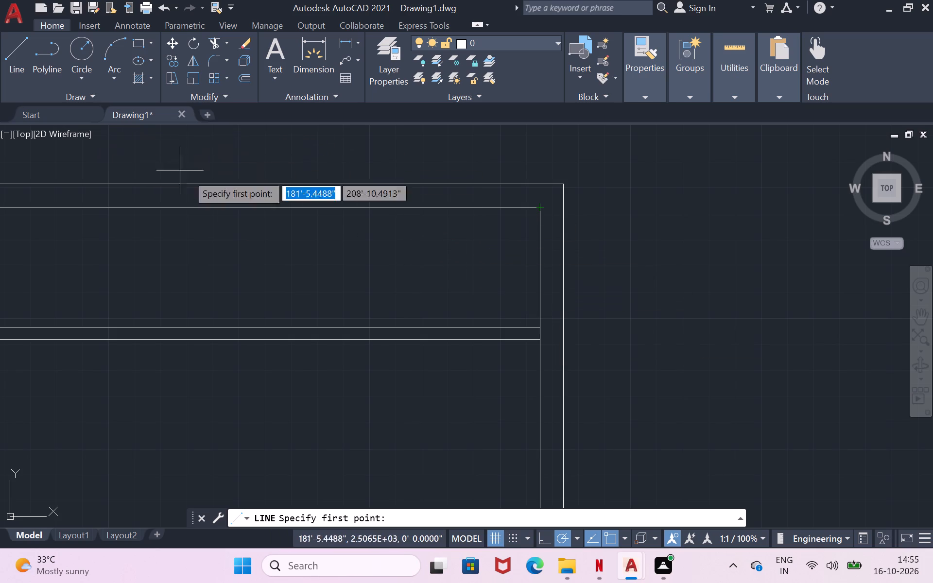
{"action": "left_click", "coordinate": [538, 324]}
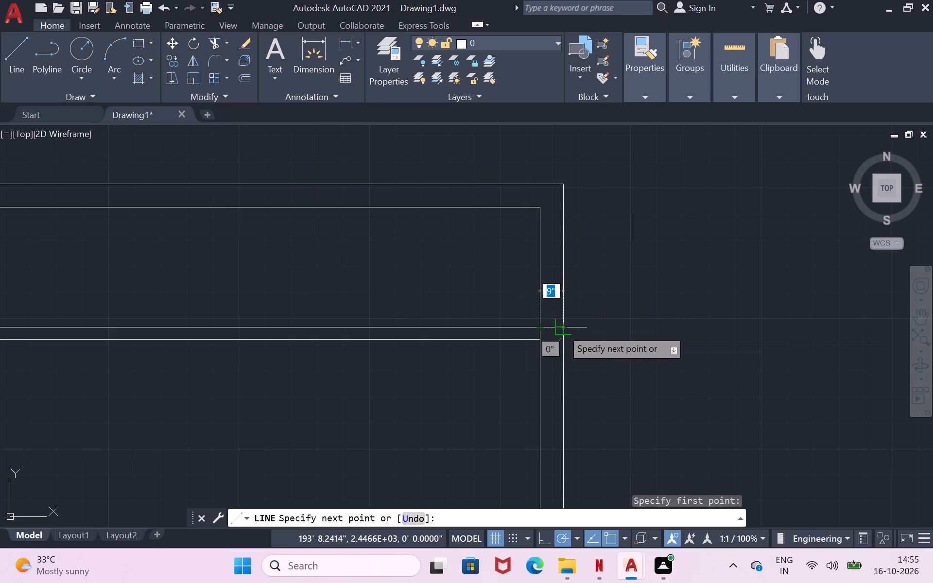
{"action": "left_click", "coordinate": [562, 329]}
{"action": "key", "text": "Return"}
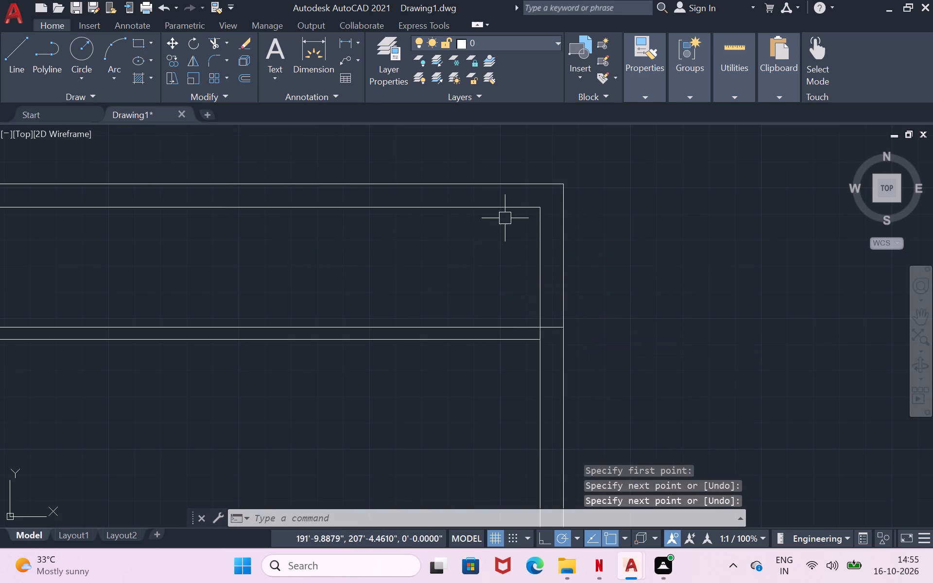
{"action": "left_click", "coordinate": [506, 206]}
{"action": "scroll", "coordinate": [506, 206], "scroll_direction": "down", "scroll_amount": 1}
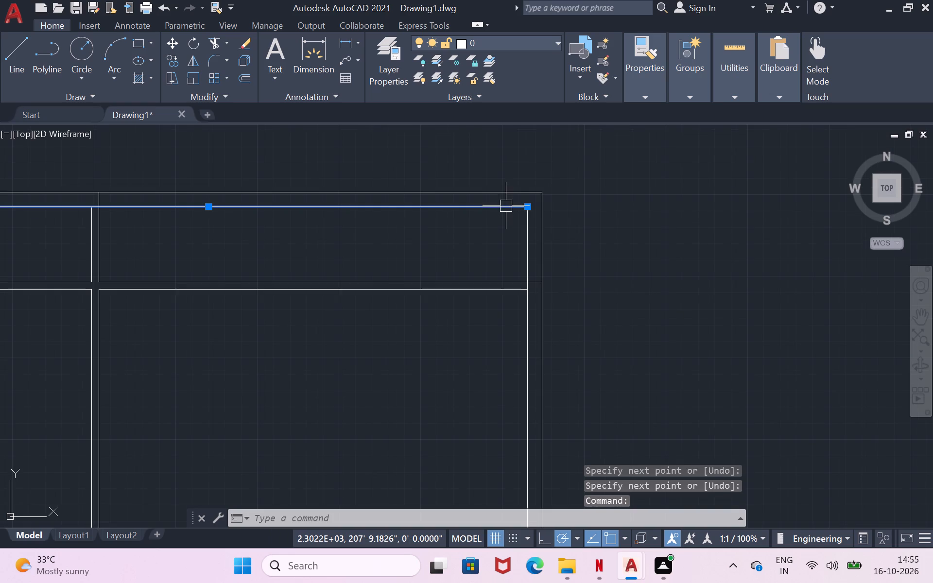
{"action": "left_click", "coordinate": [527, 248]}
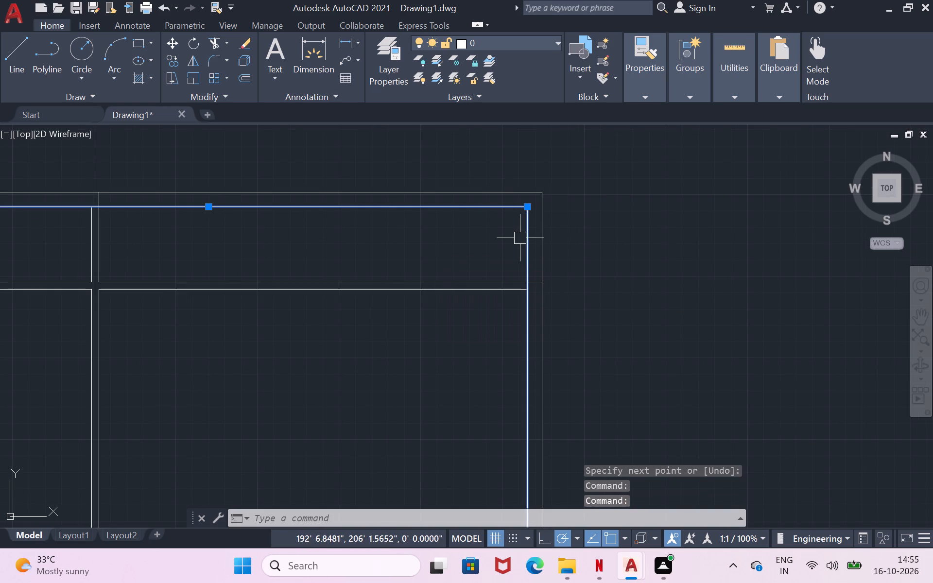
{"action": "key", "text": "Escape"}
Trim the inner top wall line right of the second partition and the inner right wall line above the horizontal partition.
{"action": "key", "text": "t"}
{"action": "key", "text": "r"}
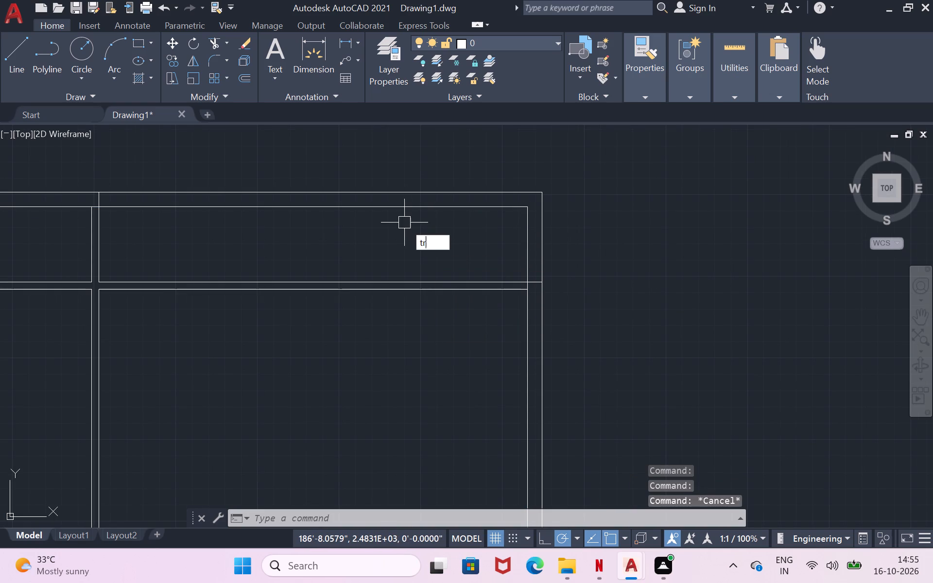
{"action": "key", "text": "space"}
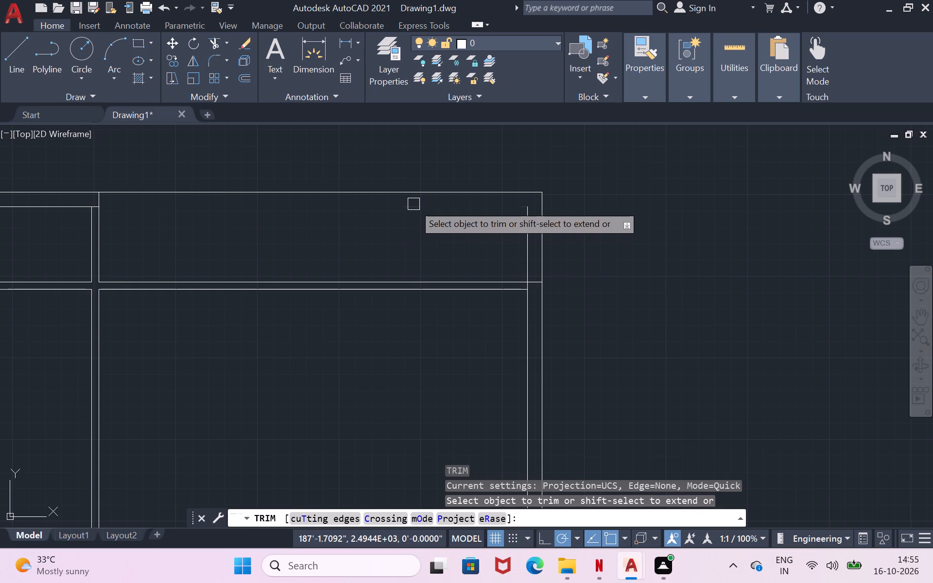
{"action": "left_click", "coordinate": [414, 204]}
{"action": "left_click", "coordinate": [529, 223]}
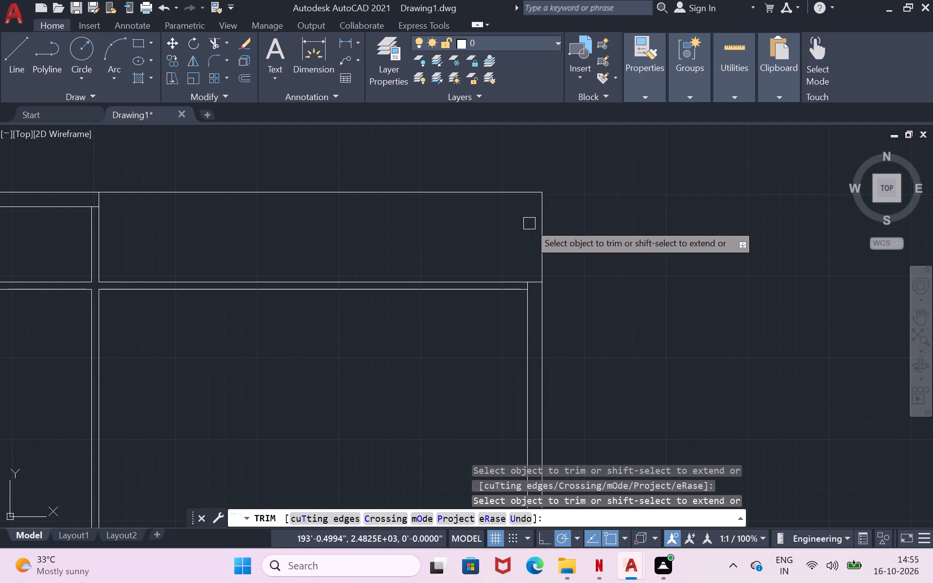
{"action": "key", "text": "Return"}
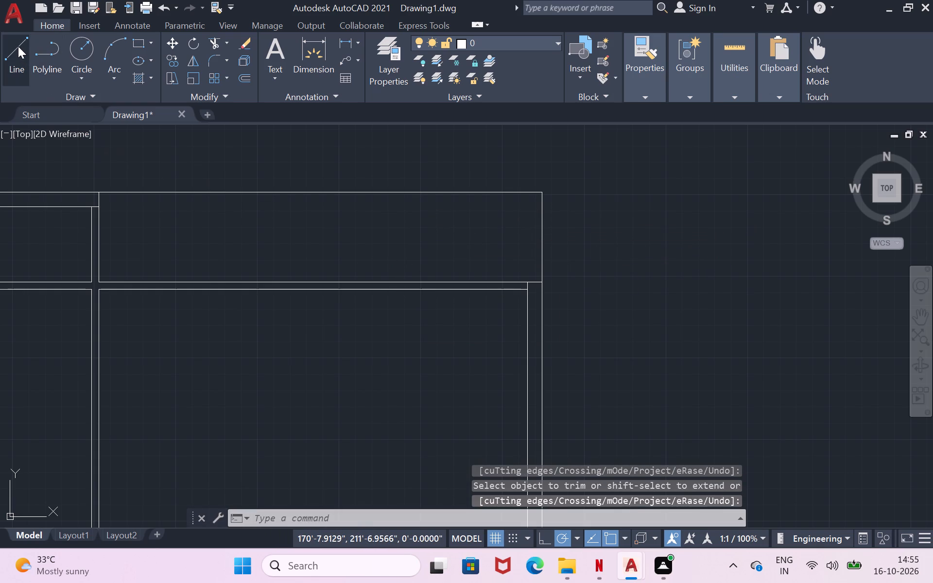
Start an offset of the top wall's outer line, picking a point on that line as the start of the distance.
{"action": "left_click", "coordinate": [185, 193]}
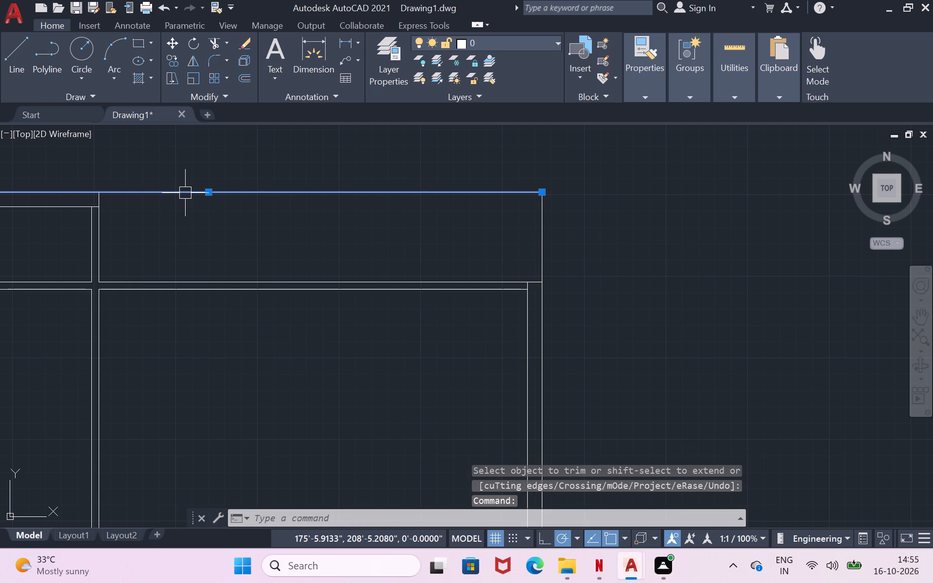
{"action": "key", "text": "o"}
{"action": "key", "text": "Return"}
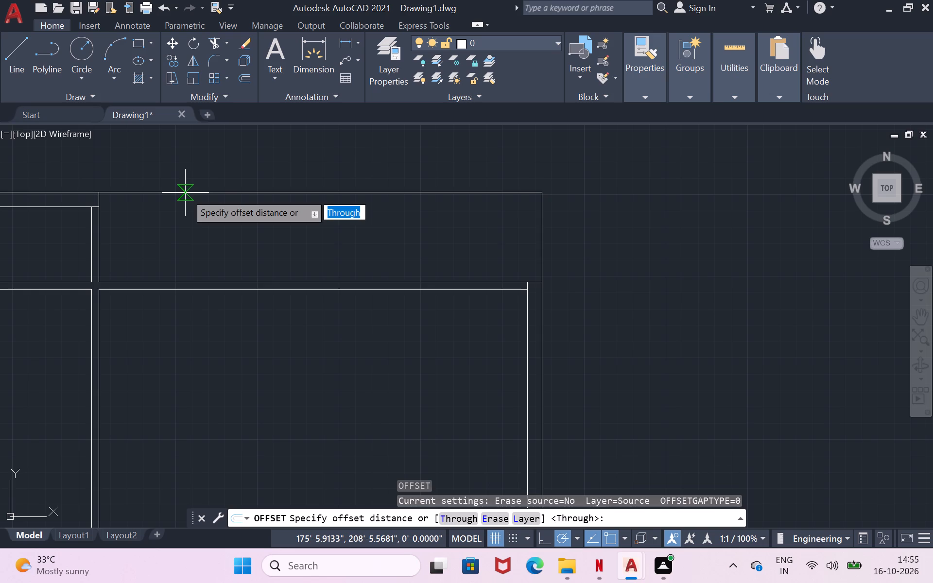
{"action": "left_click", "coordinate": [185, 193]}
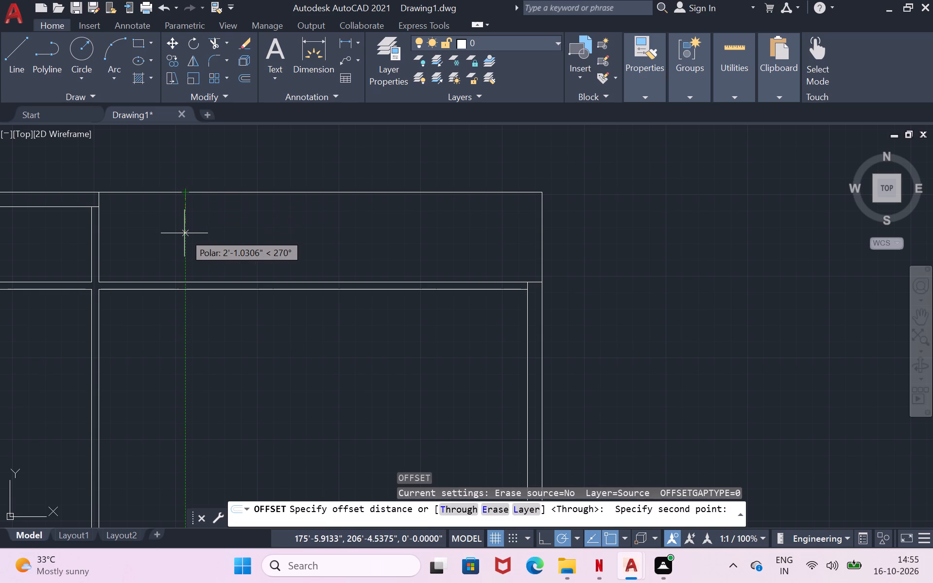
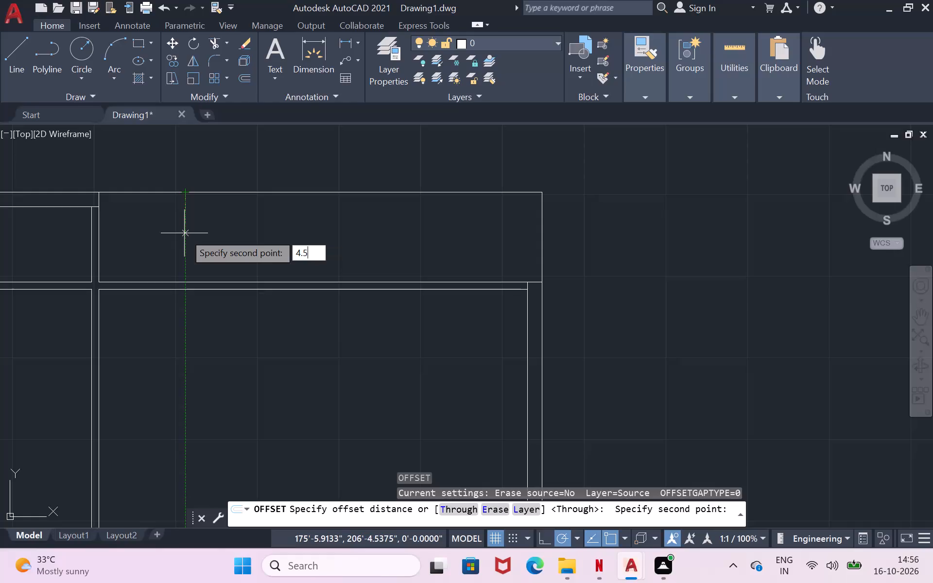
Offset the top wall's outer line 4.5" downward to the inside of the building.
{"action": "key", "text": "Return"}
{"action": "left_click", "coordinate": [184, 233]}
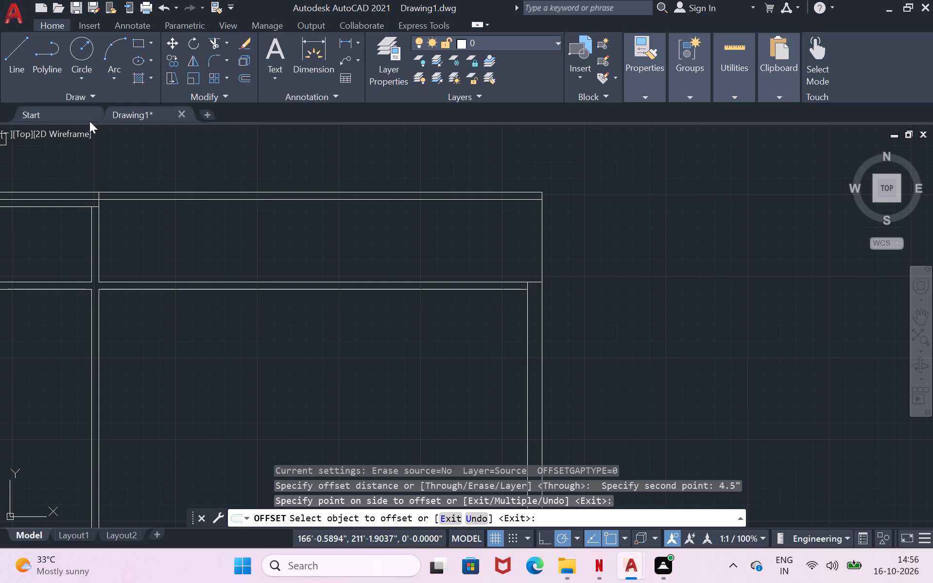
{"action": "scroll", "coordinate": [43, 234], "scroll_direction": "down", "scroll_amount": 2}
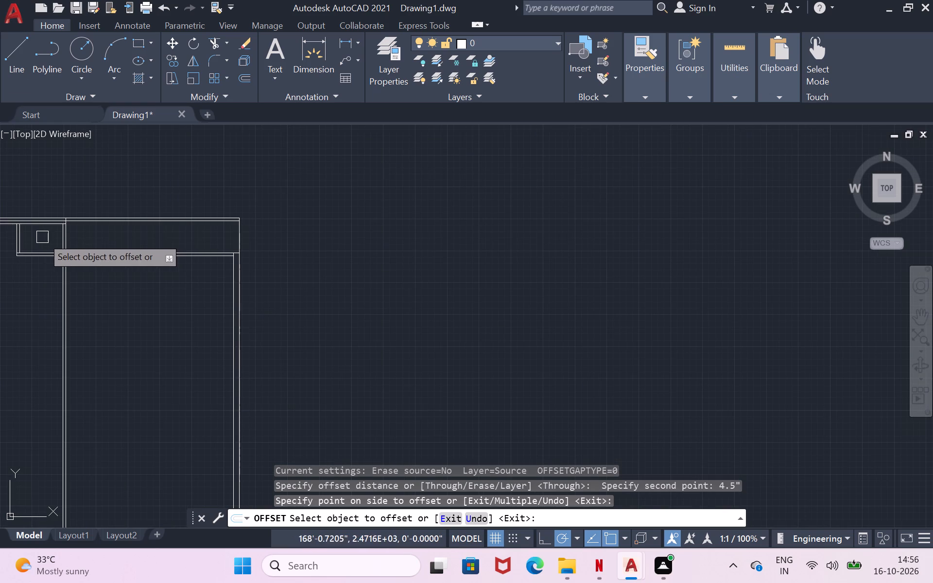
{"action": "scroll", "coordinate": [10, 228], "scroll_direction": "up", "scroll_amount": 3}
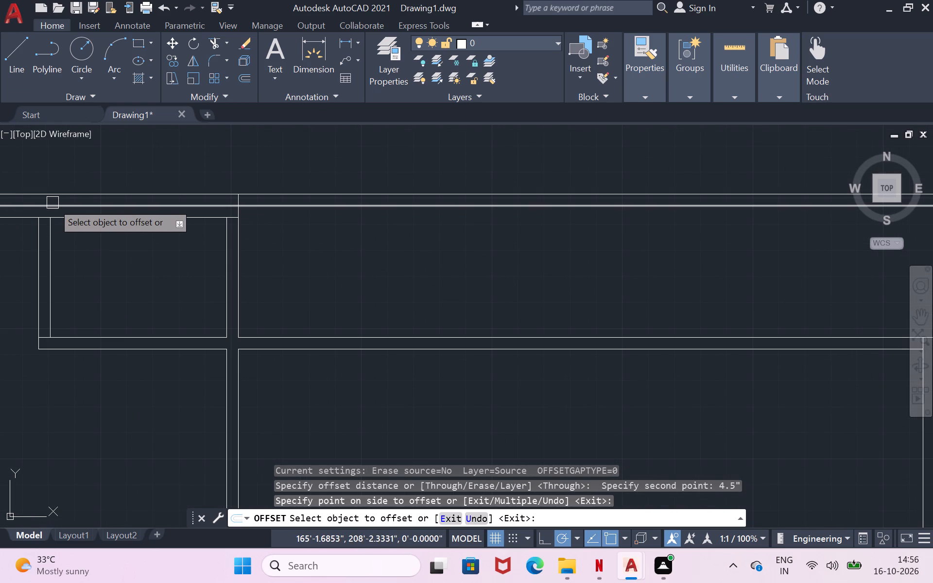
{"action": "key", "text": "Return"}
Trim the newly offset top wall line where it extends left of the second partition's right-hand line.
{"action": "left_click", "coordinate": [48, 205]}
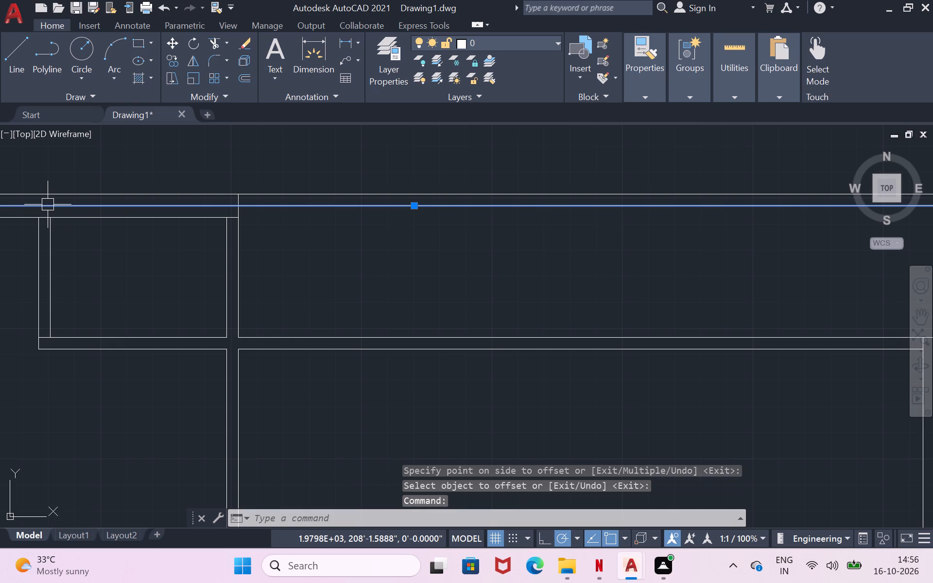
{"action": "scroll", "coordinate": [48, 205], "scroll_direction": "down", "scroll_amount": 1}
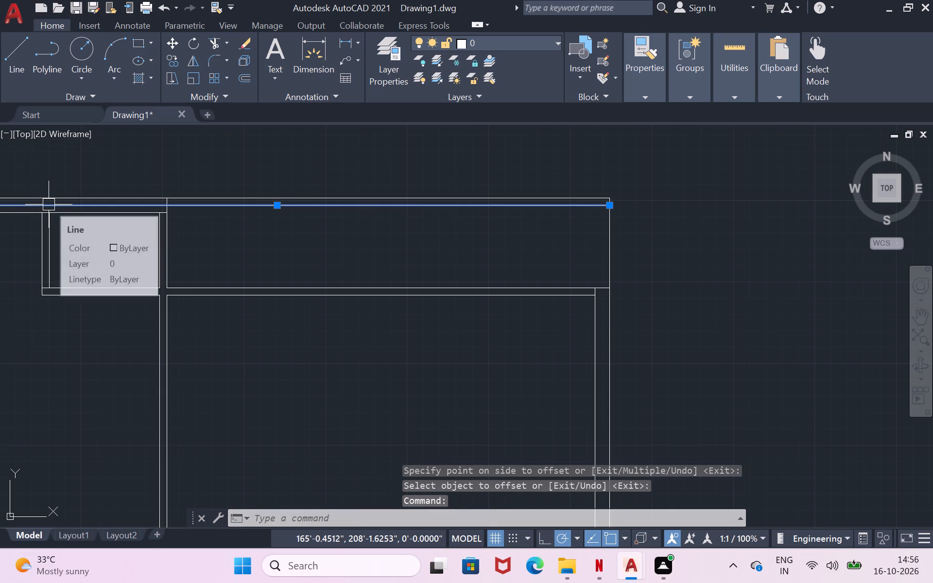
{"action": "key", "text": "Escape"}
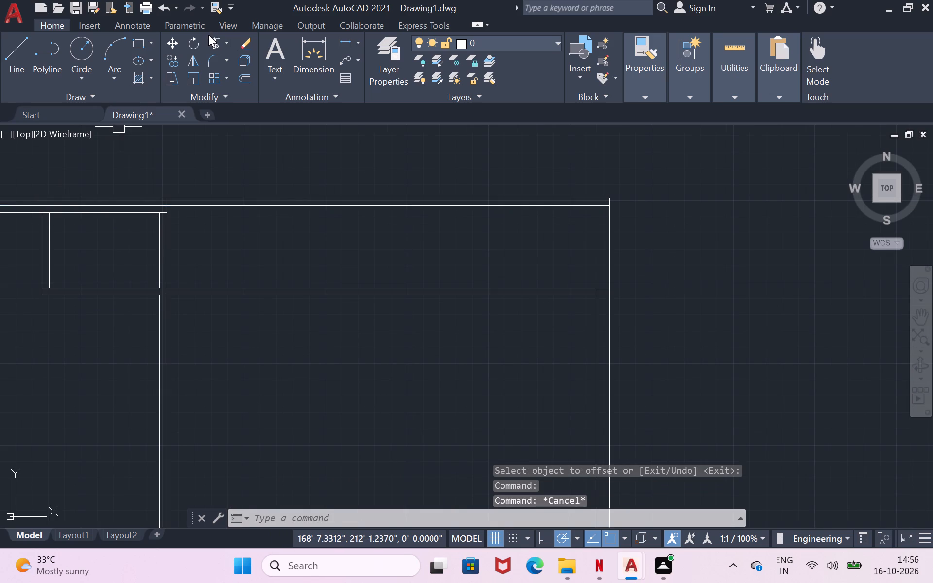
{"action": "left_click", "coordinate": [210, 40]}
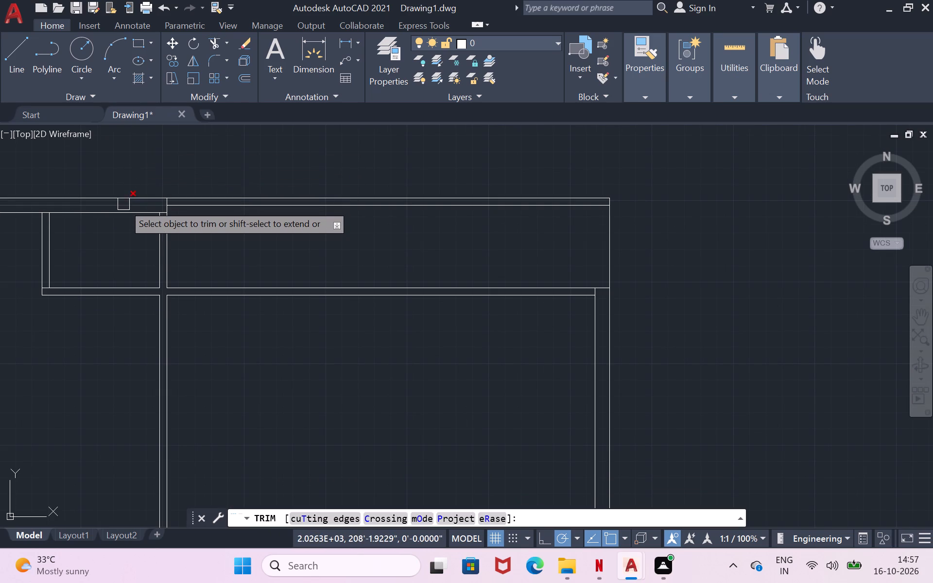
{"action": "left_click", "coordinate": [123, 204]}
{"action": "scroll", "coordinate": [135, 205], "scroll_direction": "down", "scroll_amount": 2}
{"action": "scroll", "coordinate": [35, 208], "scroll_direction": "up", "scroll_amount": 2}
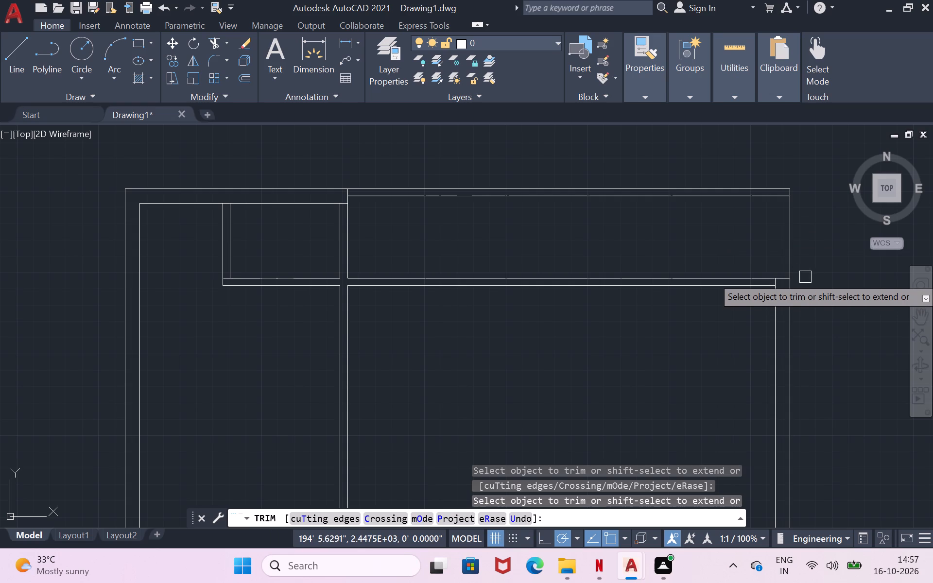
{"action": "key", "text": "Return"}
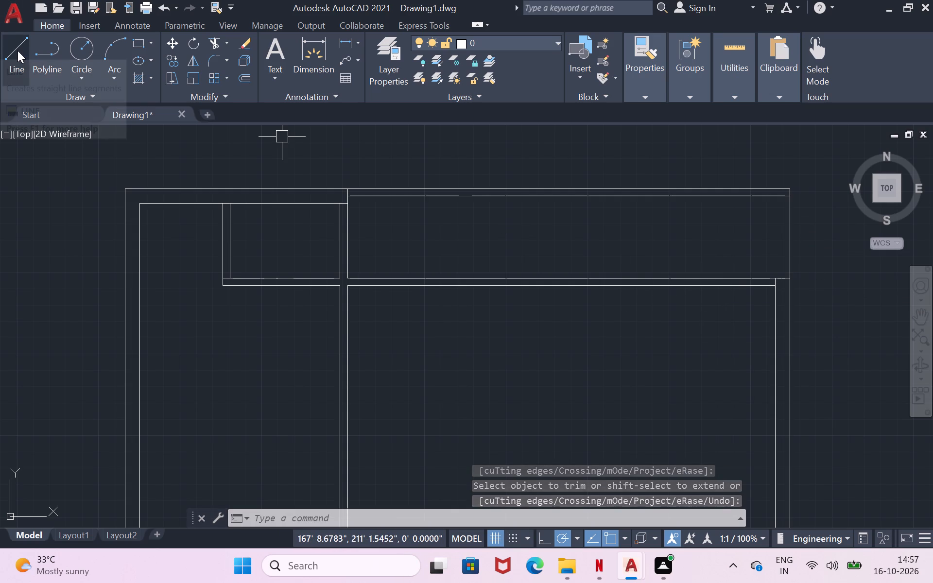
Offset the right wall's outer line 4.5" to the inside of the building.
{"action": "left_click", "coordinate": [792, 221]}
{"action": "key", "text": "o"}
{"action": "key", "text": "Return"}
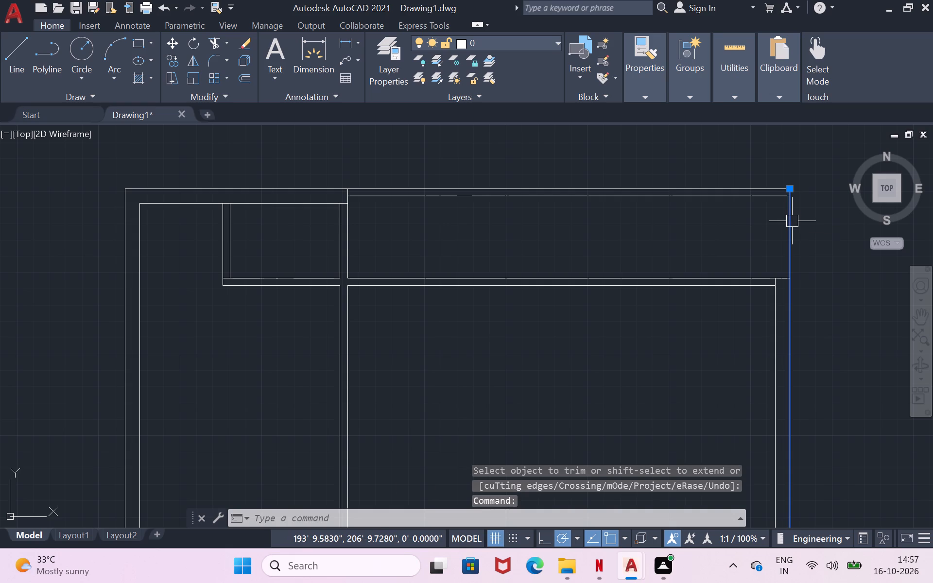
{"action": "left_click", "coordinate": [792, 221]}
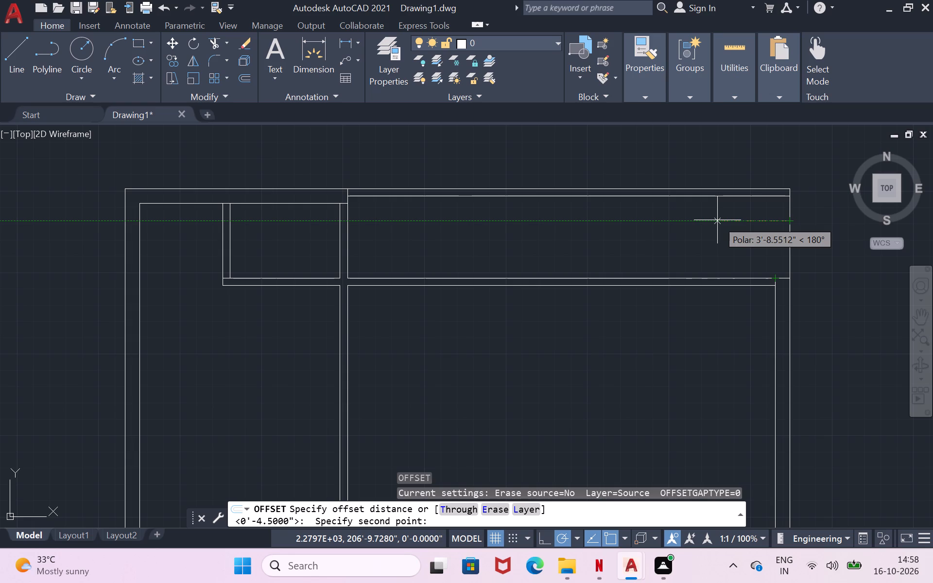
{"action": "type", "text": "4.5\""}
{"action": "key", "text": "Return"}
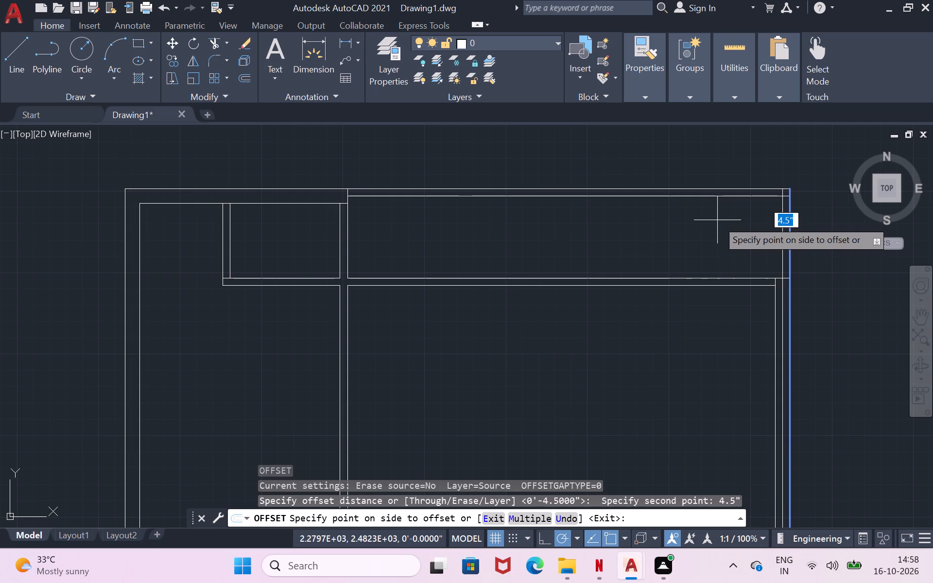
{"action": "left_click", "coordinate": [717, 220]}
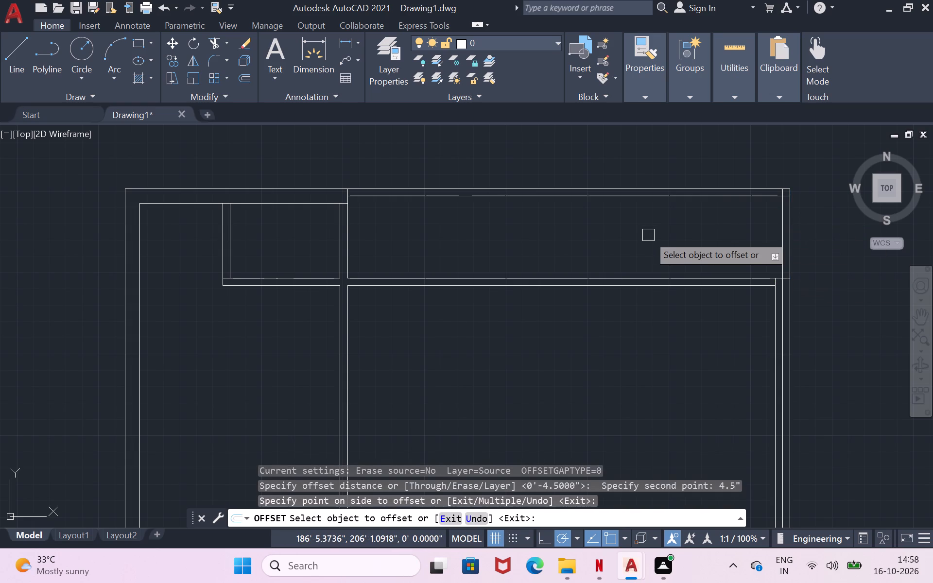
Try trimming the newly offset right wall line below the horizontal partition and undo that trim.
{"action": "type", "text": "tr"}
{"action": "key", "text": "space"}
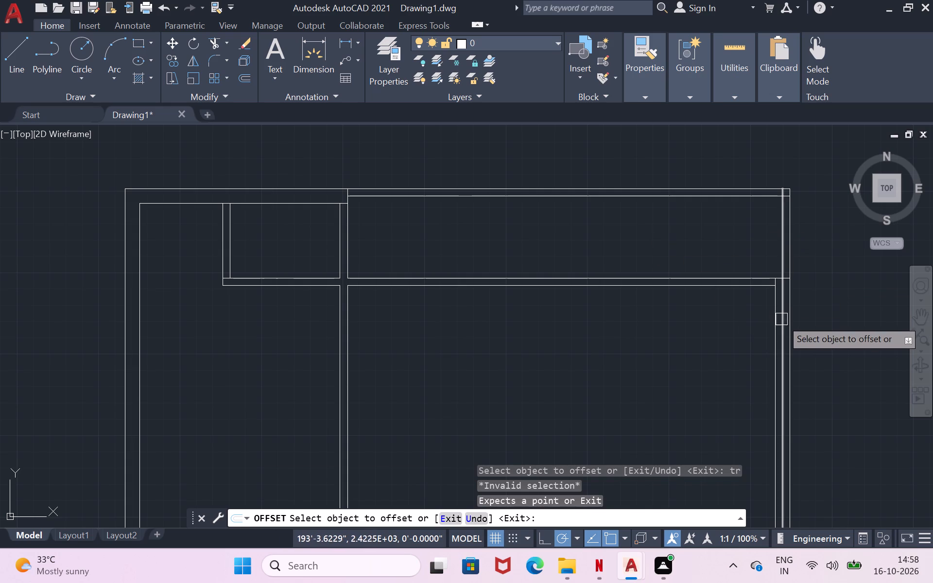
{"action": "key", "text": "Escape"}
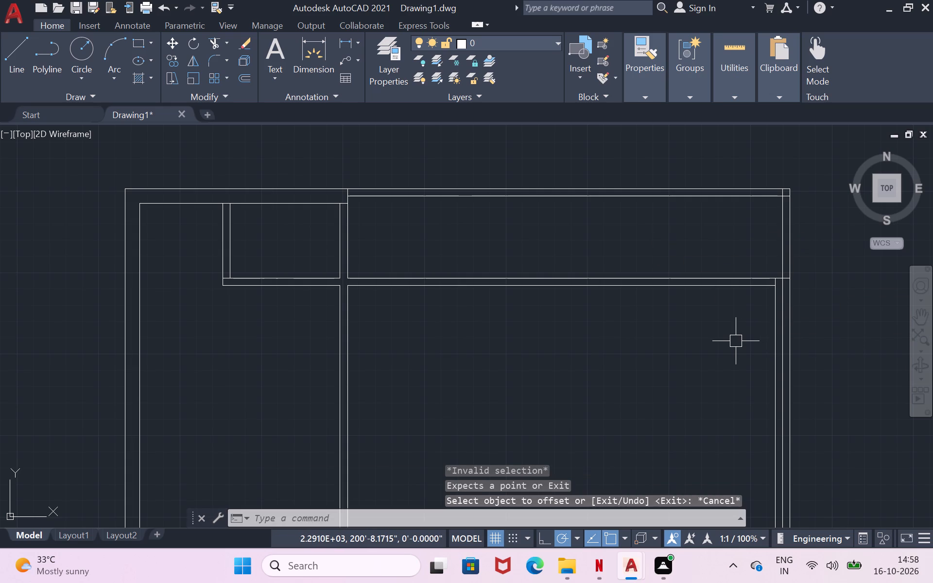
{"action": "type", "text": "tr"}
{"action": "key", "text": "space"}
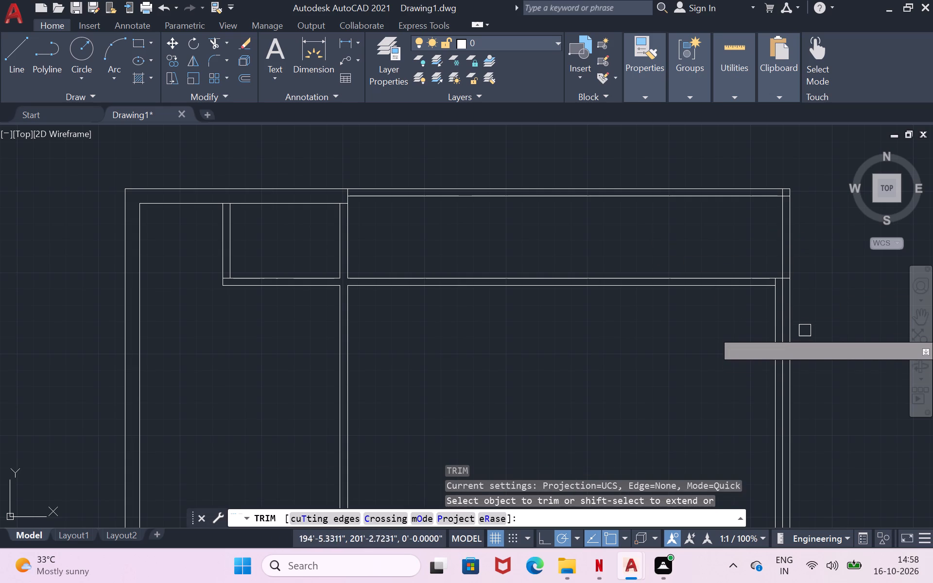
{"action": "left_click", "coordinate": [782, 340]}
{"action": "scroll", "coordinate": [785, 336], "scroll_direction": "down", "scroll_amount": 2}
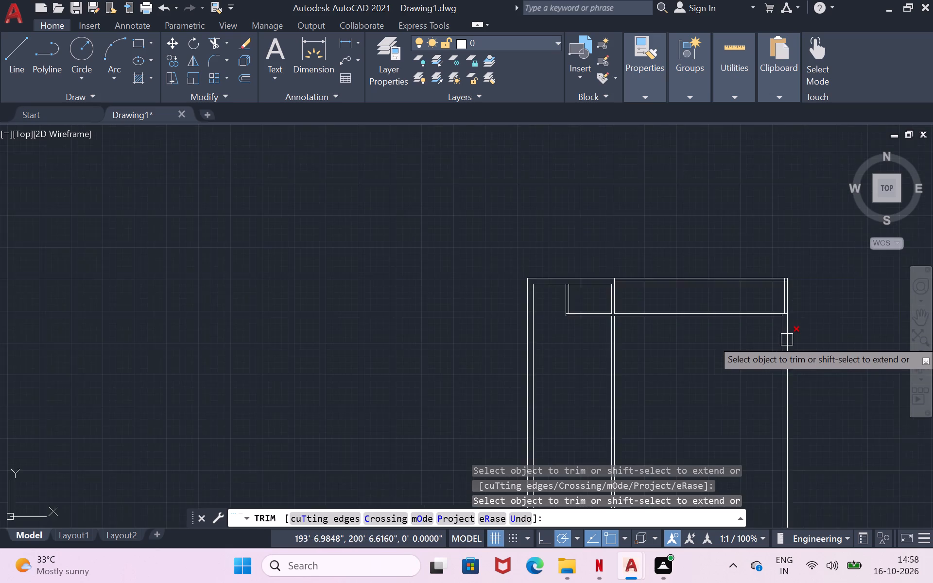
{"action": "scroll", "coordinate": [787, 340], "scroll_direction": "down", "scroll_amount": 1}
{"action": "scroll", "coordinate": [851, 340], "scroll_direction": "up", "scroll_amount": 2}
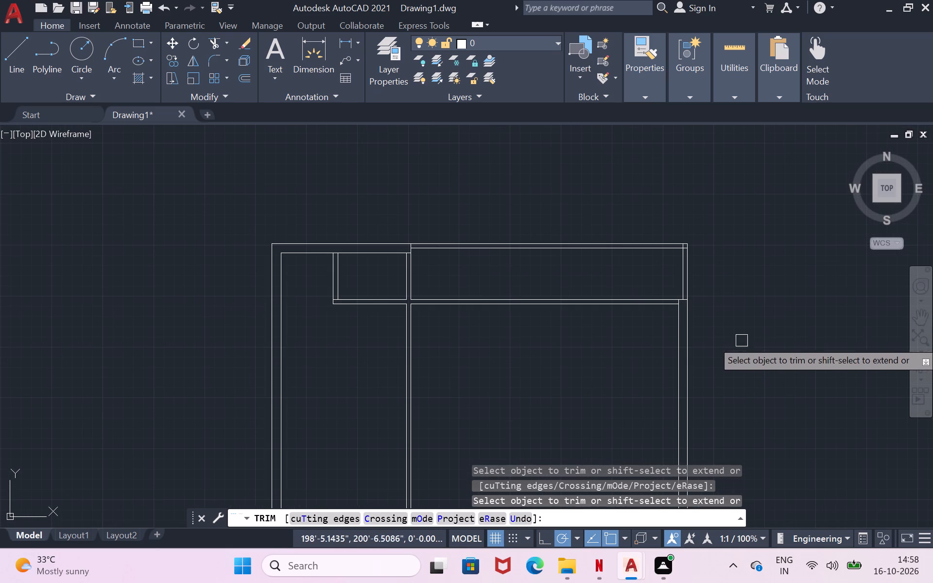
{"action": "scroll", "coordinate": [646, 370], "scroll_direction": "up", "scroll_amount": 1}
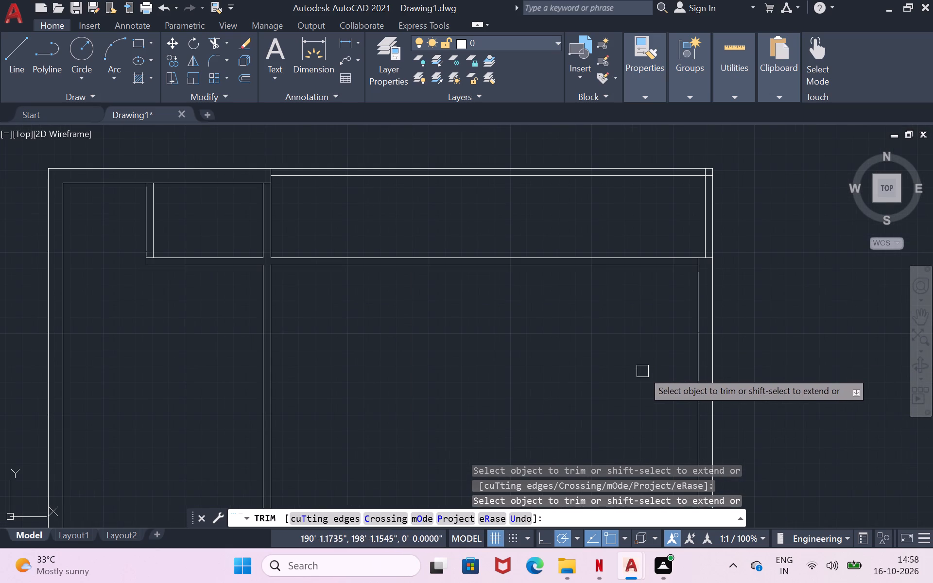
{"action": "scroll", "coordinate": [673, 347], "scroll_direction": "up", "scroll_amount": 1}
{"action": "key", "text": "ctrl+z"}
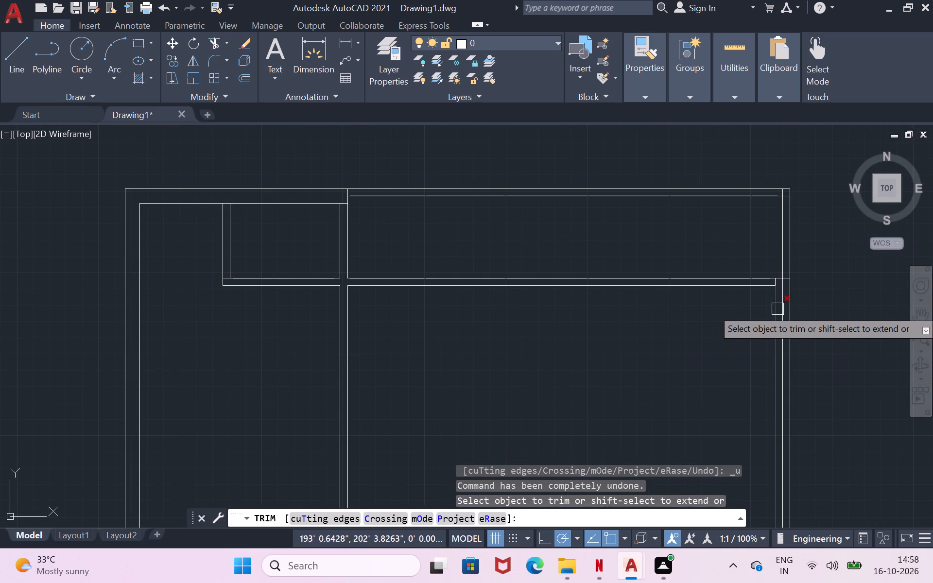
Trim the newly offset right wall line below the horizontal partition's upper line.
{"action": "left_click", "coordinate": [783, 305]}
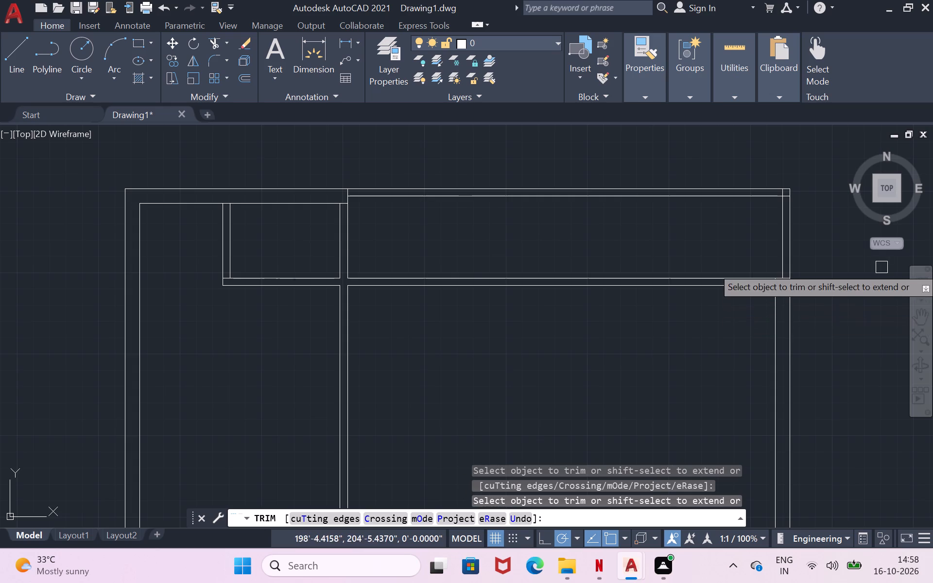
{"action": "scroll", "coordinate": [881, 269], "scroll_direction": "down", "scroll_amount": 3}
{"action": "scroll", "coordinate": [795, 358], "scroll_direction": "up", "scroll_amount": 1}
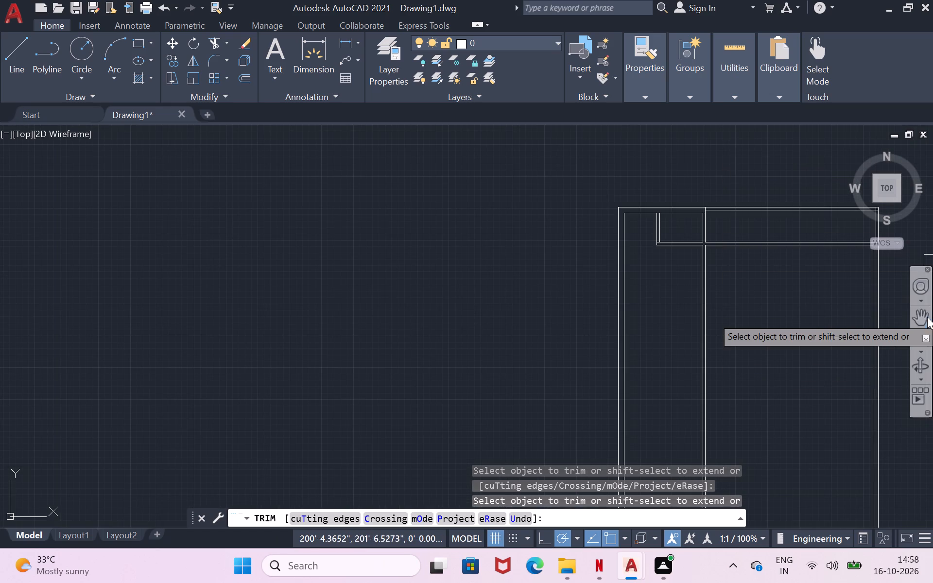
{"action": "left_click", "coordinate": [926, 317]}
{"action": "left_click_drag", "start_coordinate": [814, 287], "coordinate": [663, 316]}
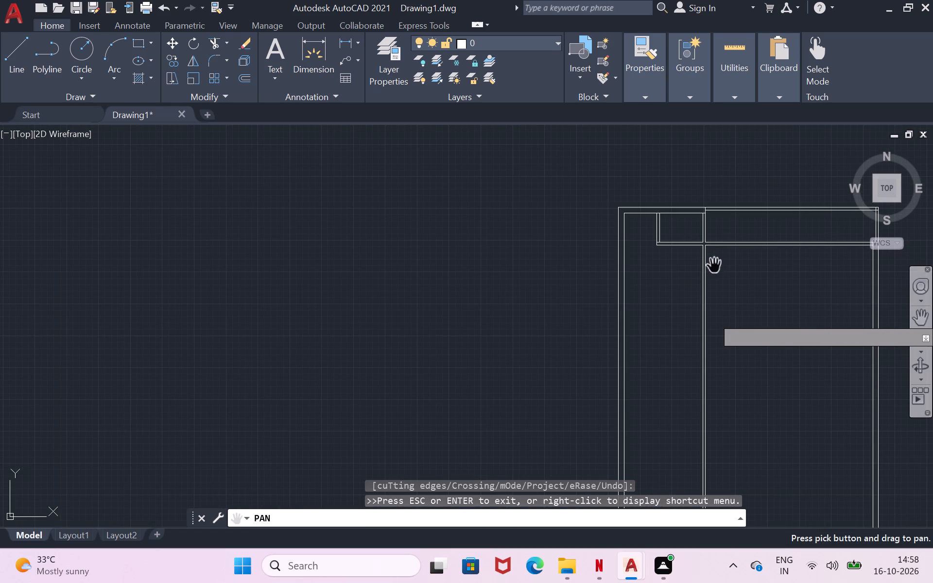
{"action": "left_click_drag", "start_coordinate": [720, 261], "coordinate": [666, 268]}
{"action": "scroll", "coordinate": [750, 223], "scroll_direction": "down", "scroll_amount": 1}
{"action": "left_click_drag", "start_coordinate": [678, 265], "coordinate": [659, 266]}
{"action": "scroll", "coordinate": [630, 247], "scroll_direction": "up", "scroll_amount": 2}
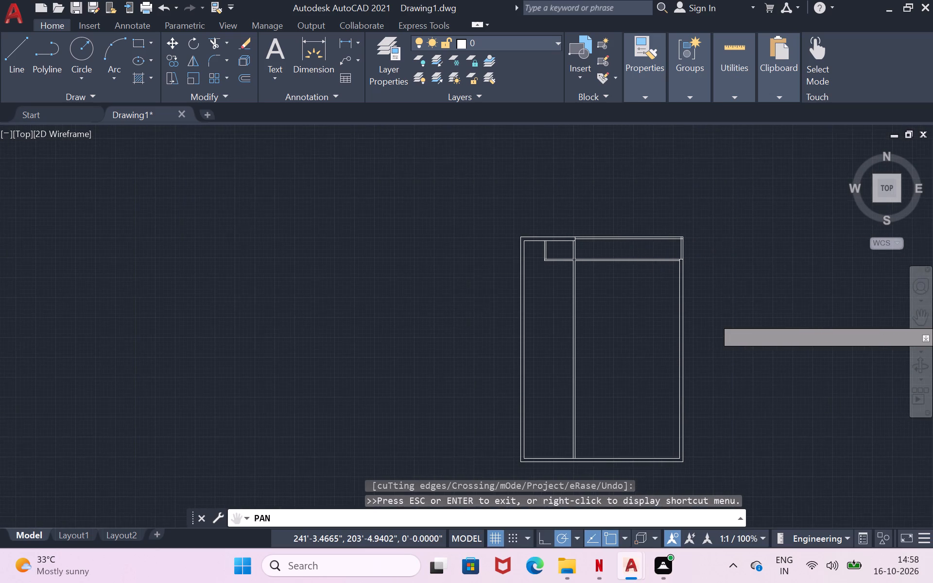
{"action": "scroll", "coordinate": [638, 257], "scroll_direction": "up", "scroll_amount": 2}
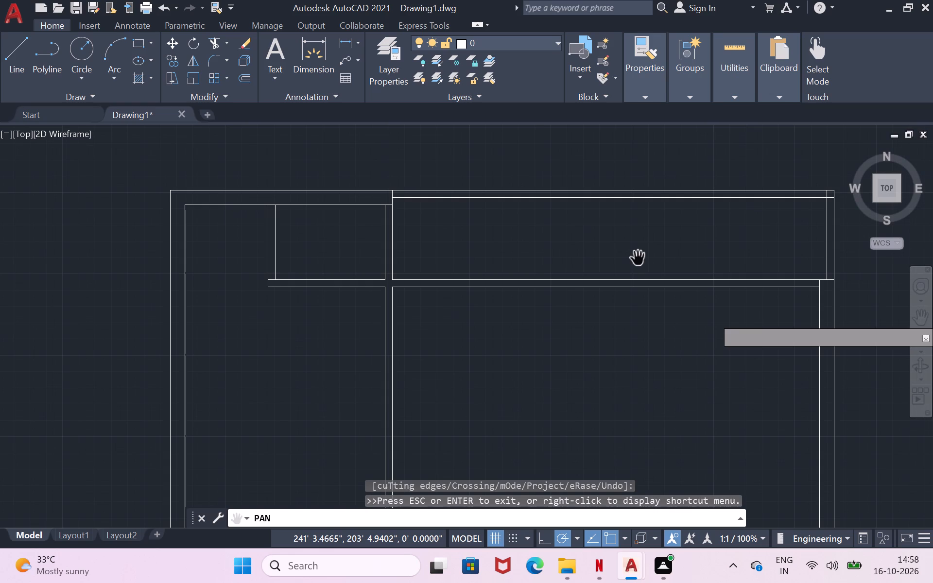
{"action": "left_click_drag", "start_coordinate": [637, 336], "coordinate": [541, 274]}
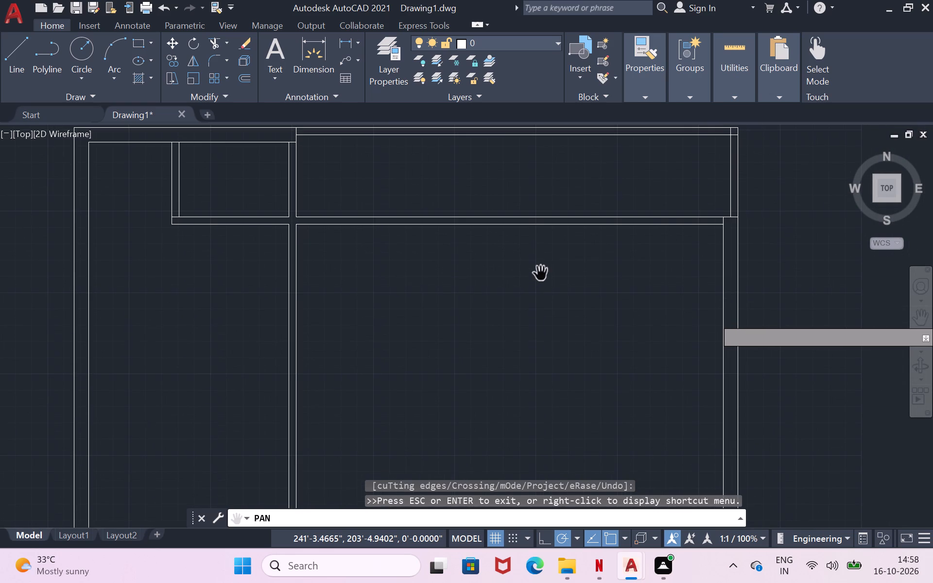
{"action": "key", "text": "Return"}
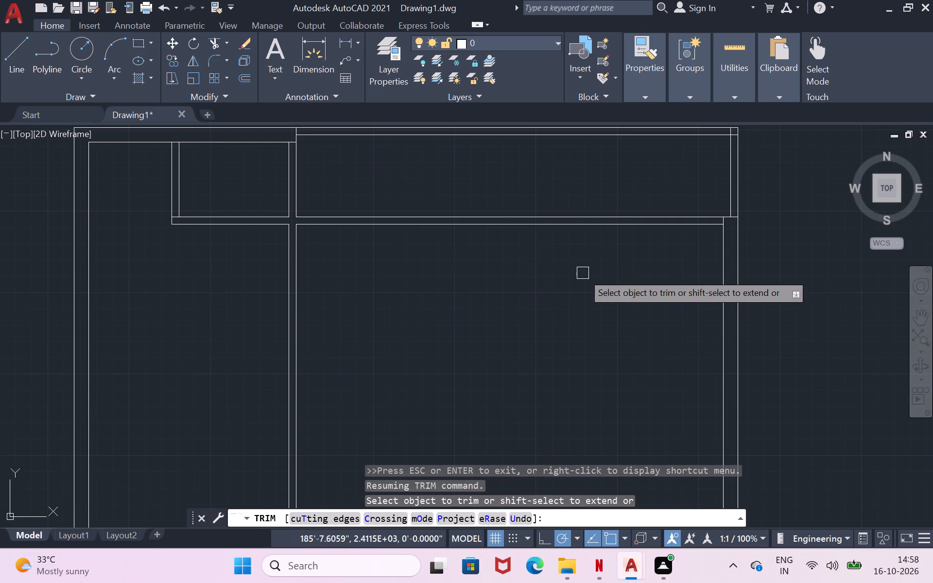
{"action": "key", "text": "Escape"}
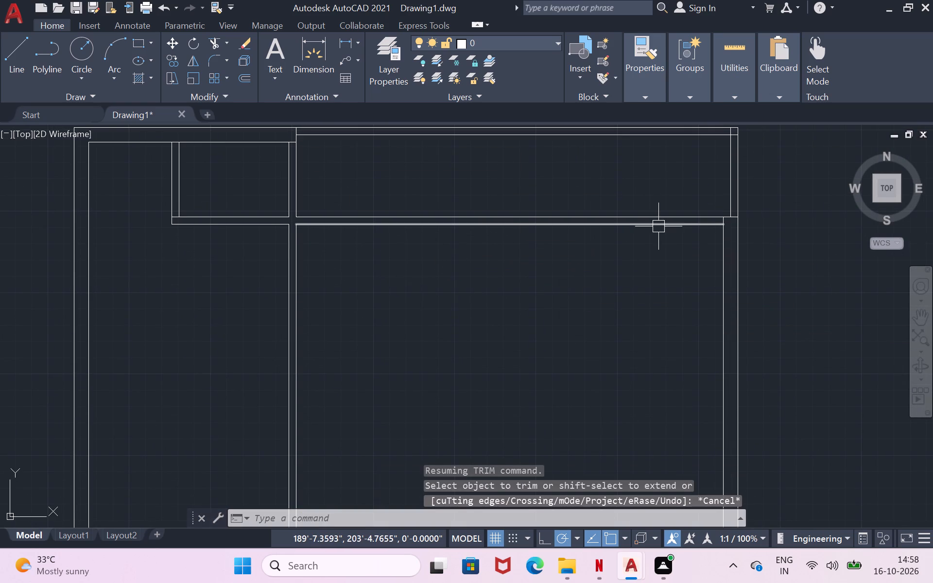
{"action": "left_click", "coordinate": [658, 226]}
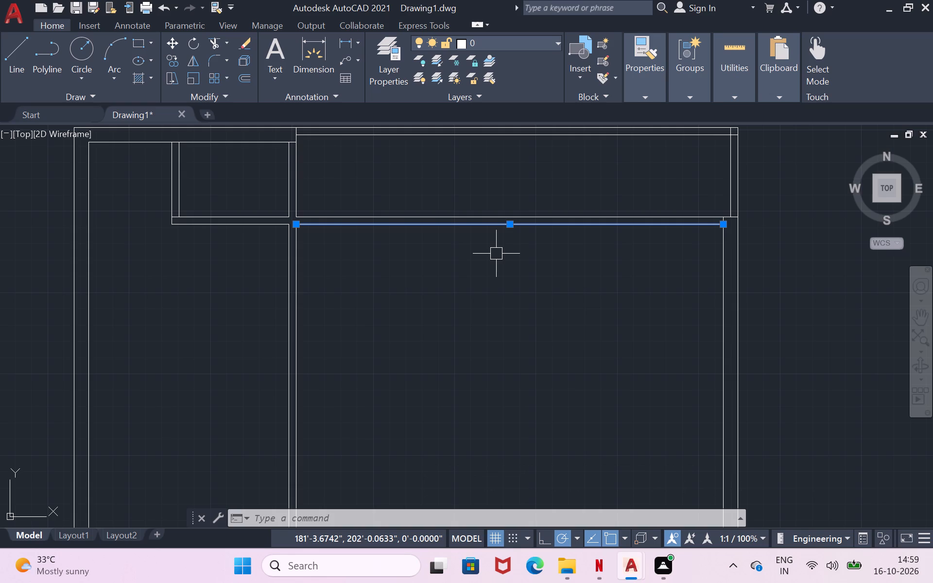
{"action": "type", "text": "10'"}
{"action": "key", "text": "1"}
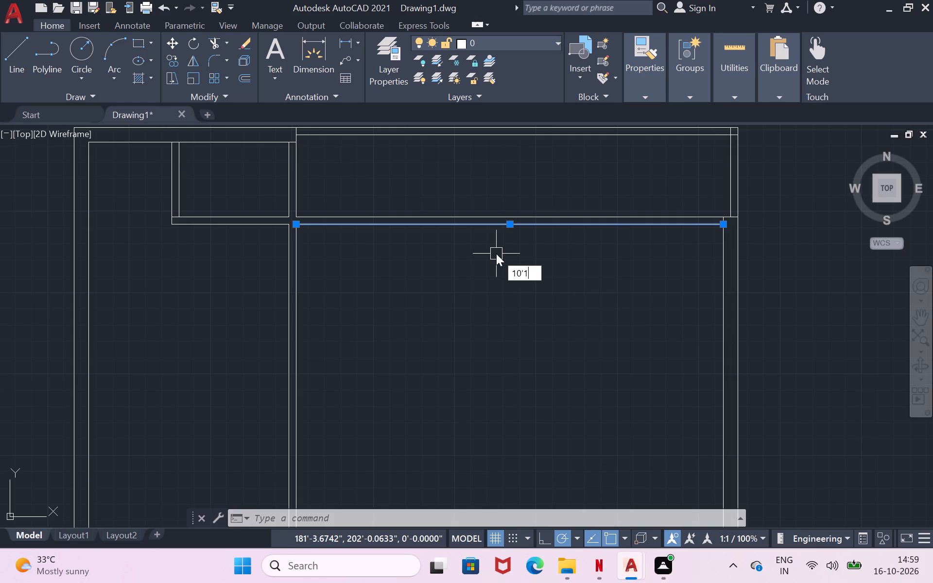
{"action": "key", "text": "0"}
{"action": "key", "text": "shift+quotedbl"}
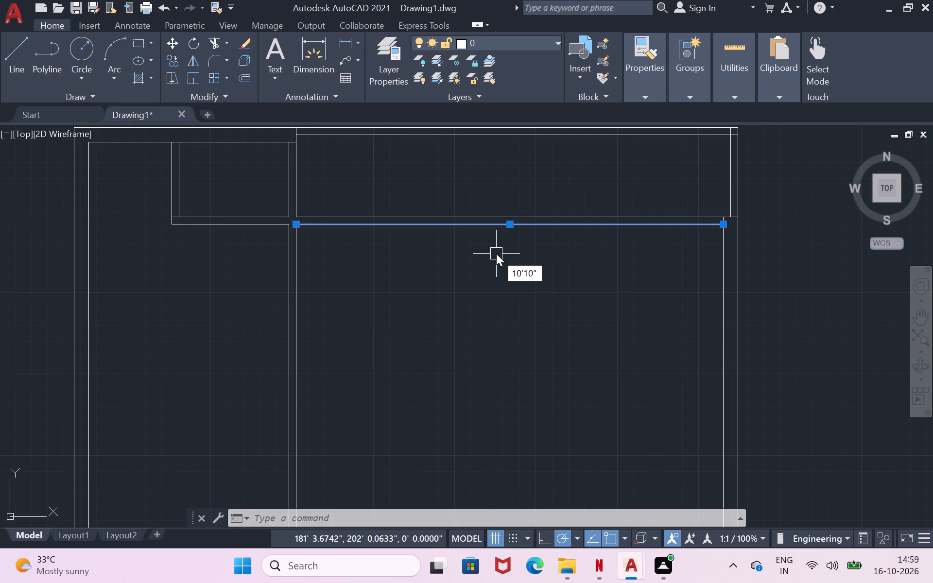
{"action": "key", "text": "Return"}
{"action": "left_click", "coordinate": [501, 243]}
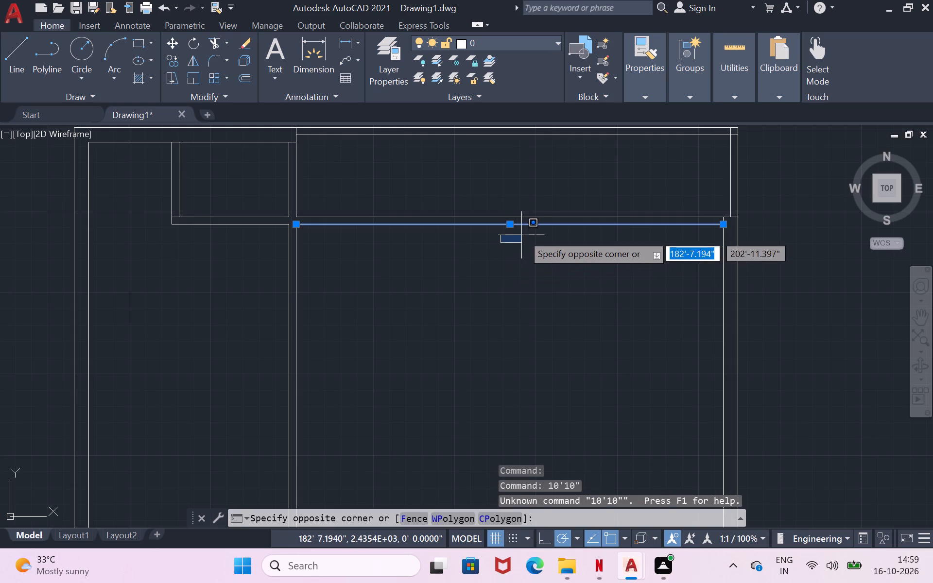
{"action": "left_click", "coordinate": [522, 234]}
Offset the lower line of the long horizontal partition 10'0" downward.
{"action": "key", "text": "o"}
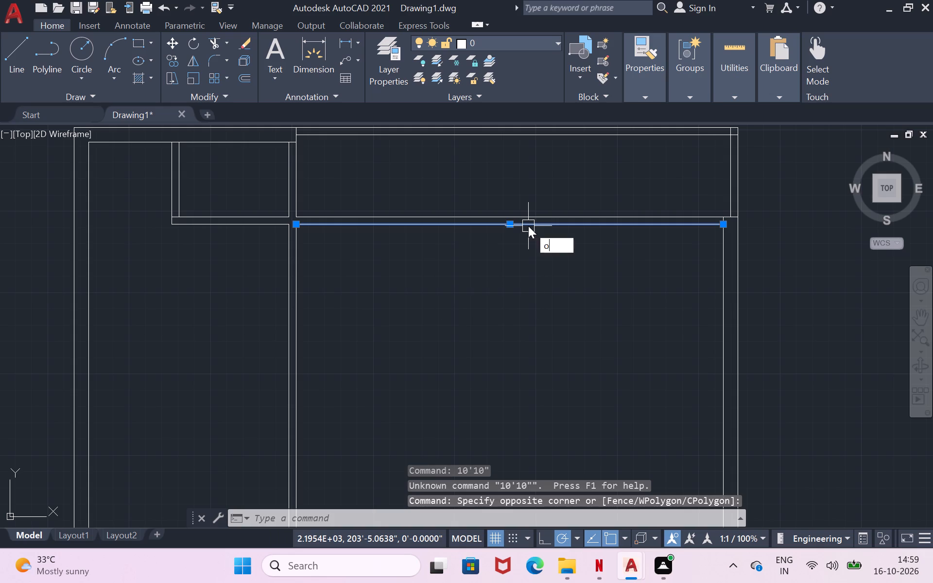
{"action": "key", "text": "Return"}
{"action": "left_click", "coordinate": [528, 226]}
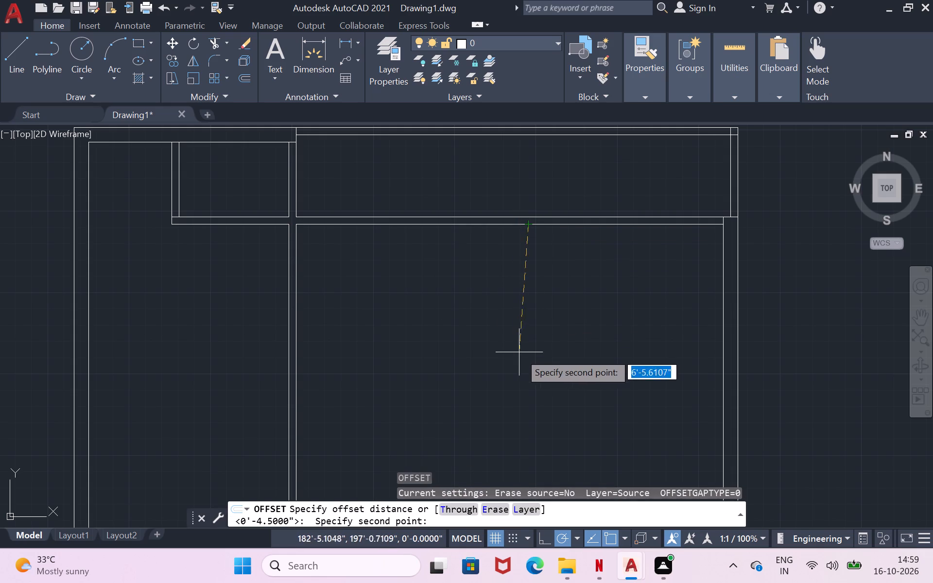
{"action": "type", "text": "10"}
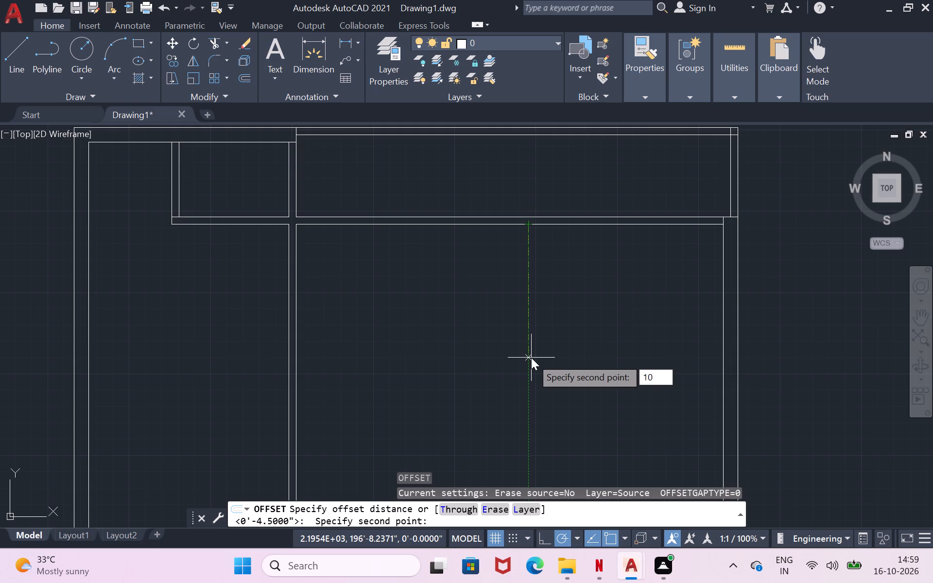
{"action": "key", "text": "apostrophe"}
{"action": "key", "text": "0"}
{"action": "key", "text": "shift+quotedbl"}
{"action": "key", "text": "Return"}
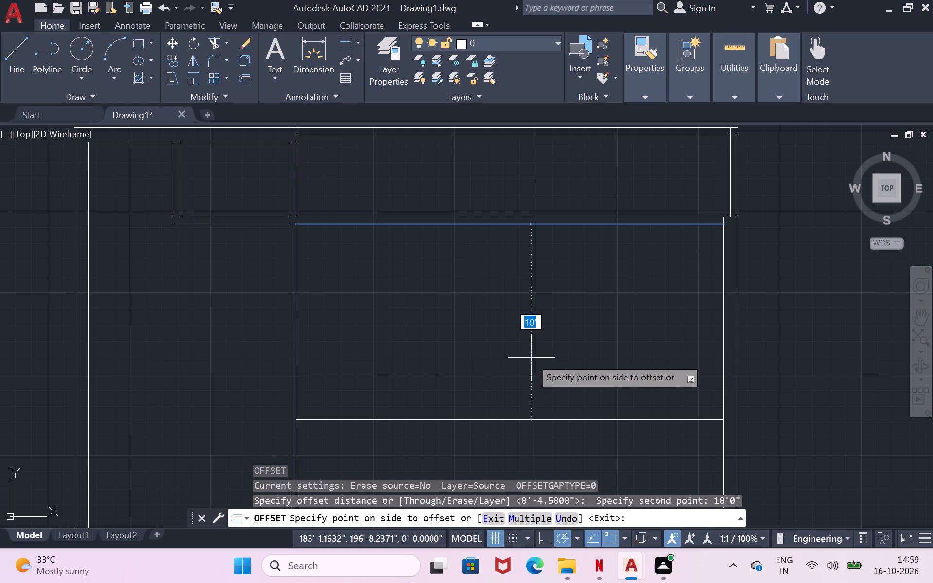
{"action": "left_click", "coordinate": [531, 358]}
Offset the right wall's inner line 4'8" toward the inside of the building.
{"action": "left_click", "coordinate": [720, 279]}
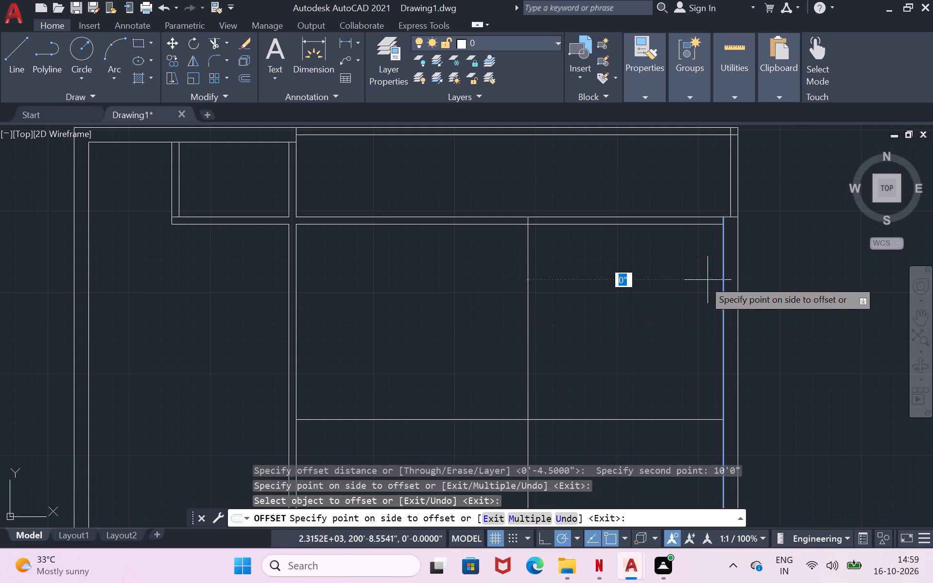
{"action": "key", "text": "BackSpace"}
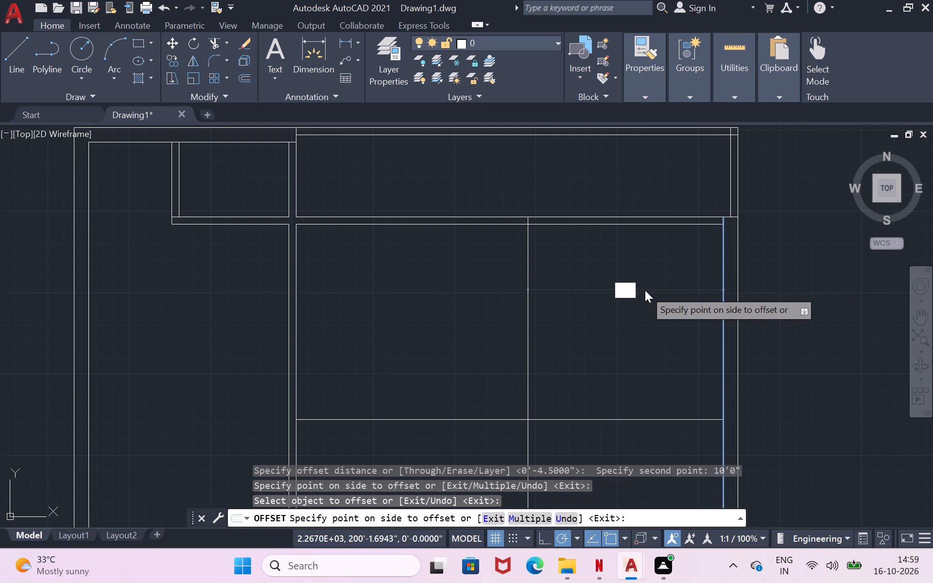
{"action": "type", "text": "4'"}
{"action": "key", "text": "8"}
{"action": "key", "text": "shift+quotedbl"}
{"action": "key", "text": "Return"}
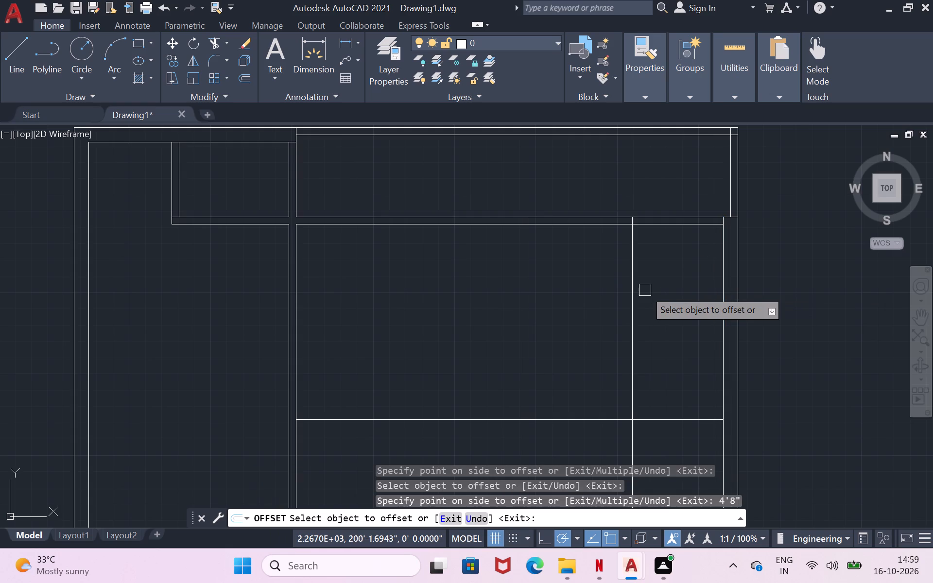
Offset the new vertical line 4.5" to the left to give the partition its thickness.
{"action": "left_click", "coordinate": [552, 375]}
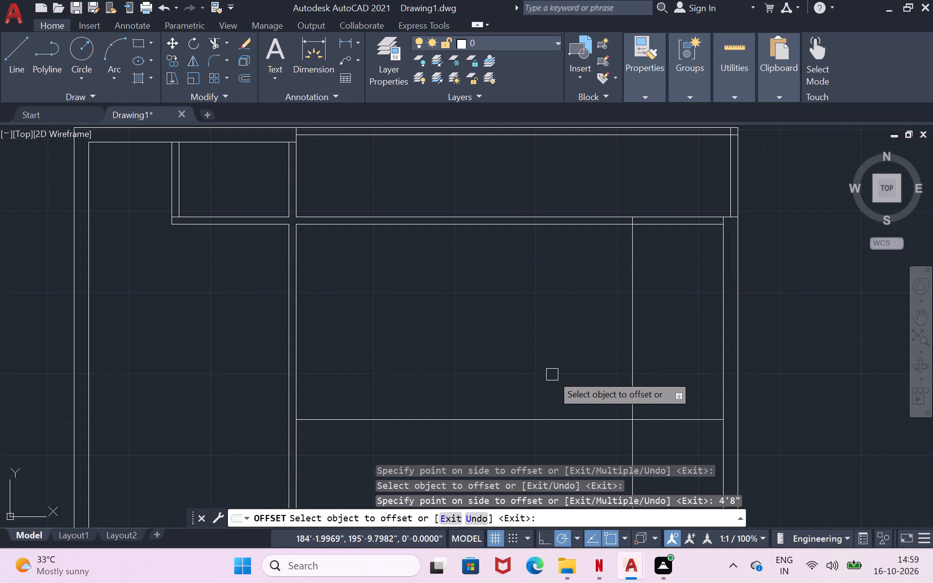
{"action": "left_click", "coordinate": [631, 328]}
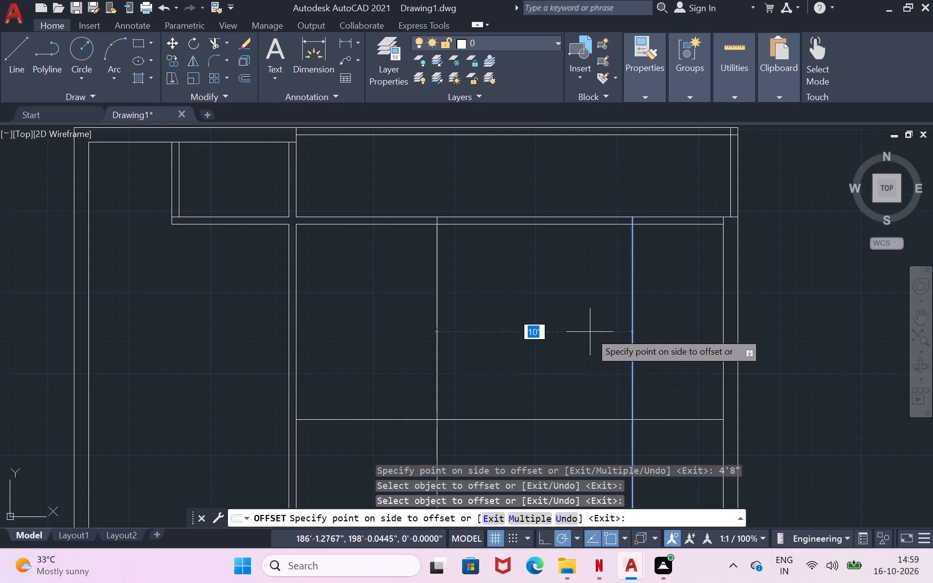
{"action": "key", "text": "BackSpace"}
{"action": "type", "text": "4.5\""}
{"action": "key", "text": "Return"}
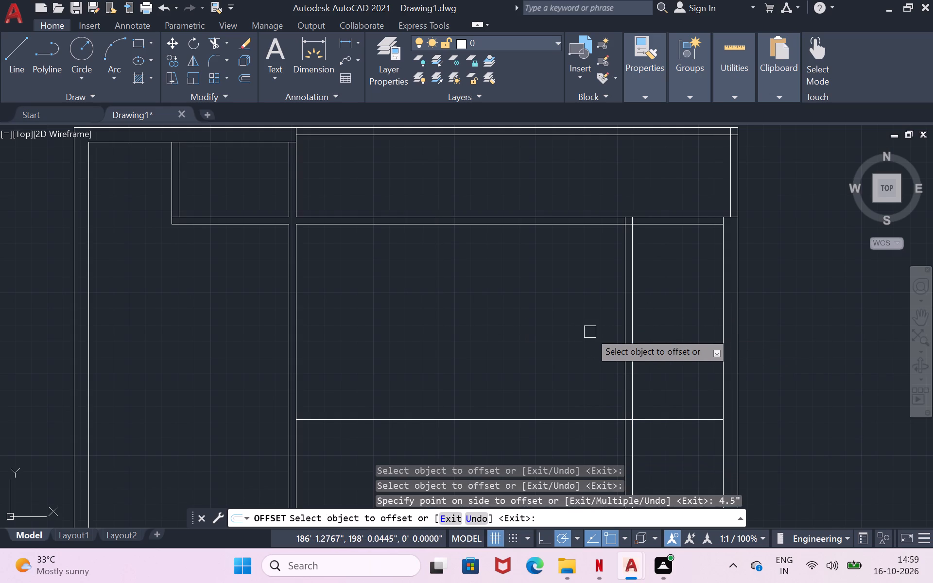
{"action": "left_click", "coordinate": [590, 332]}
Offset the new horizontal line 4.5" upward to form the small room's bottom partition.
{"action": "left_click", "coordinate": [661, 423]}
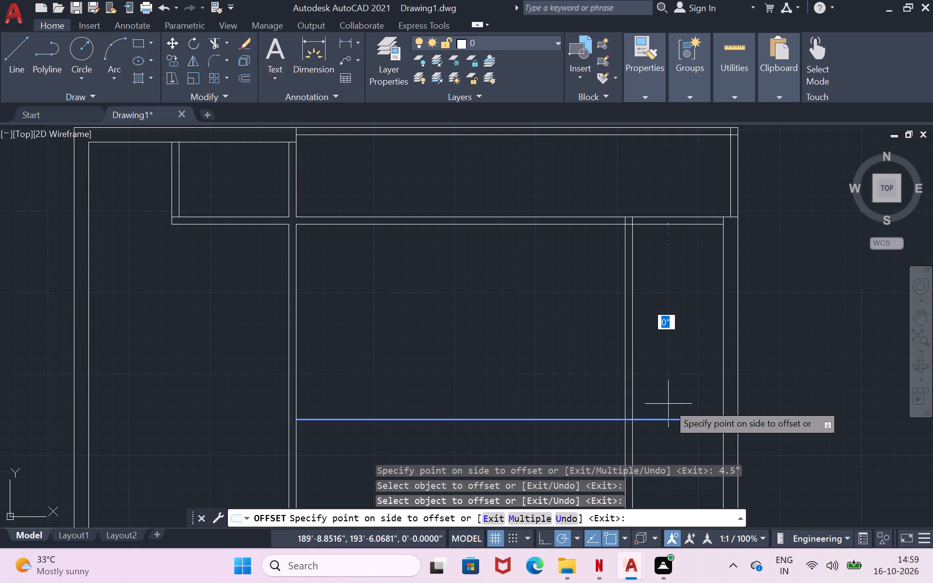
{"action": "key", "text": "BackSpace"}
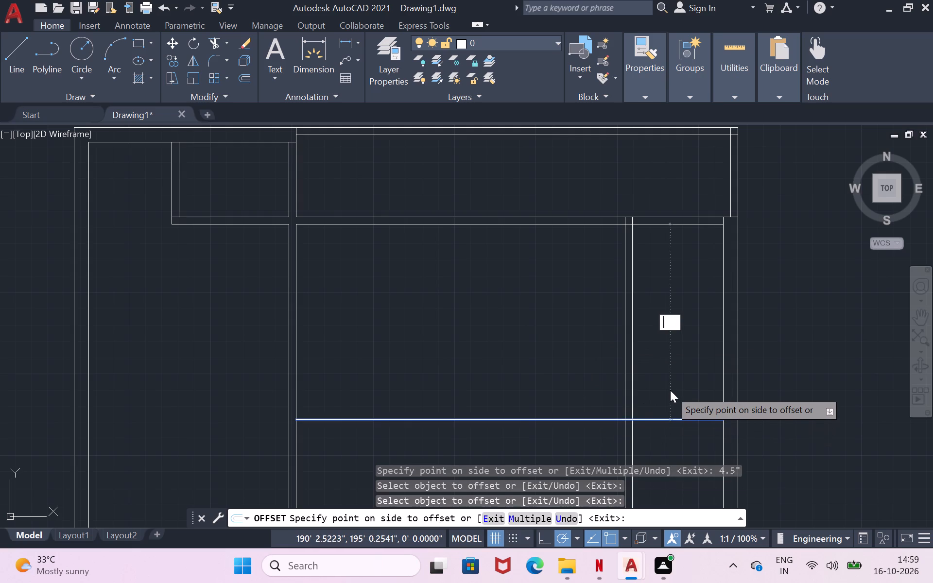
{"action": "type", "text": "4.5\""}
{"action": "key", "text": "Return"}
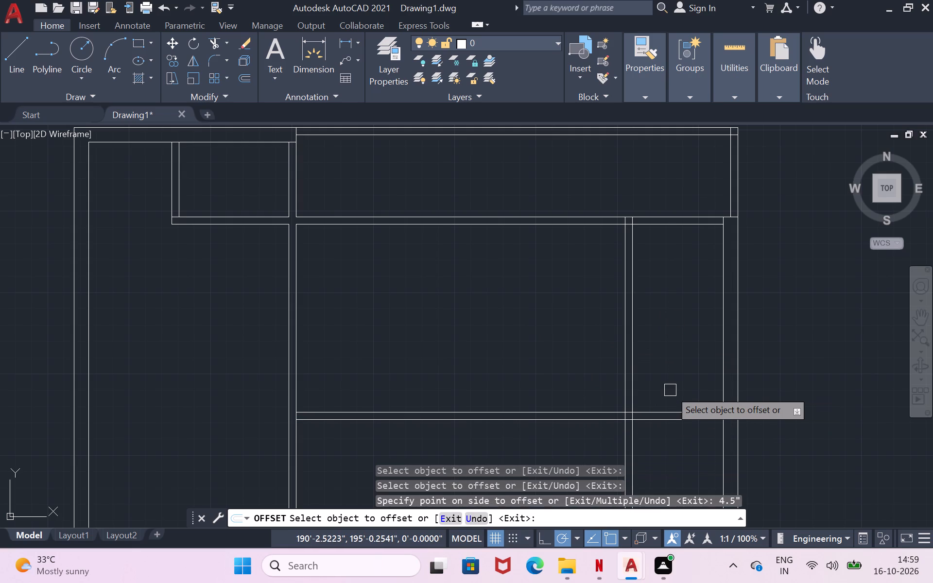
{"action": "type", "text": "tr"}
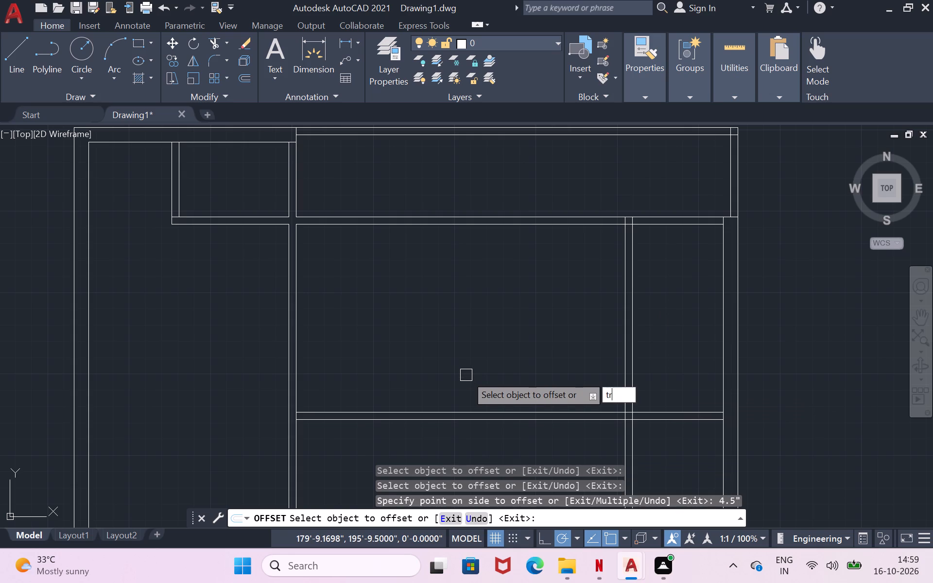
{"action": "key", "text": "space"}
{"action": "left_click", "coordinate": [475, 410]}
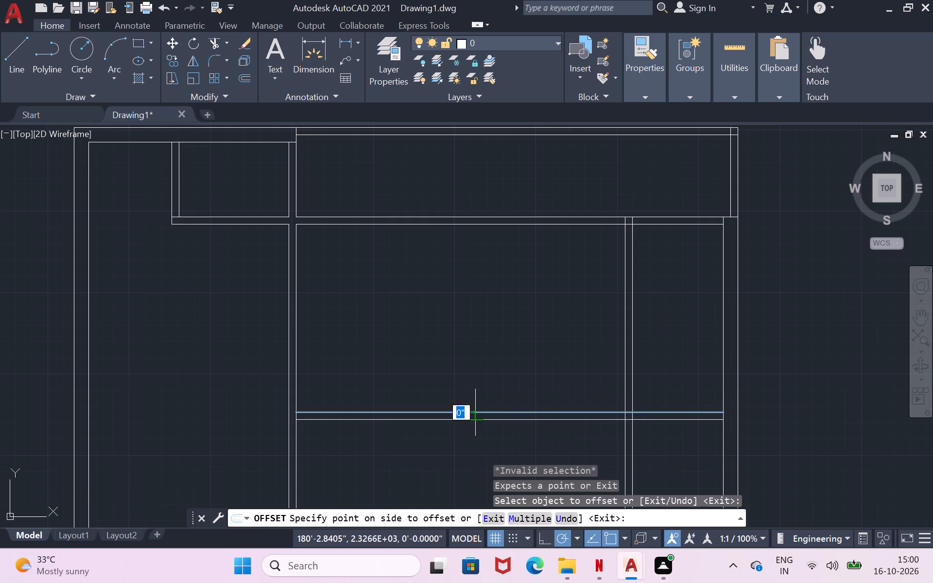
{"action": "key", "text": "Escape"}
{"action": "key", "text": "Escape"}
Trim both lines of the new horizontal partition where they extend left of the new vertical partition.
{"action": "type", "text": "tr"}
{"action": "left_click", "coordinate": [518, 446]}
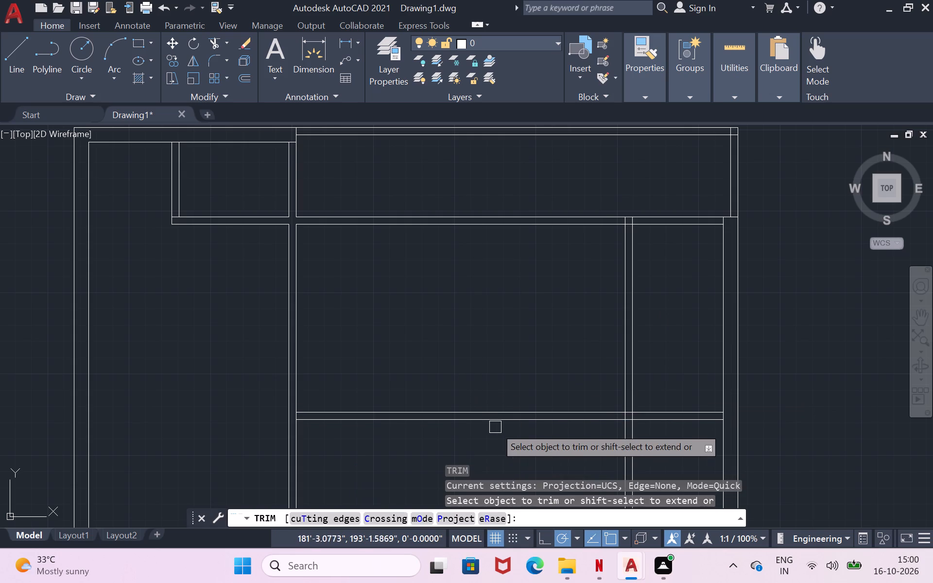
{"action": "left_click", "coordinate": [493, 415]}
{"action": "left_click", "coordinate": [494, 418]}
Trim both lines of the new vertical partition where they extend below the new horizontal partition.
{"action": "scroll", "coordinate": [494, 418], "scroll_direction": "down", "scroll_amount": 1}
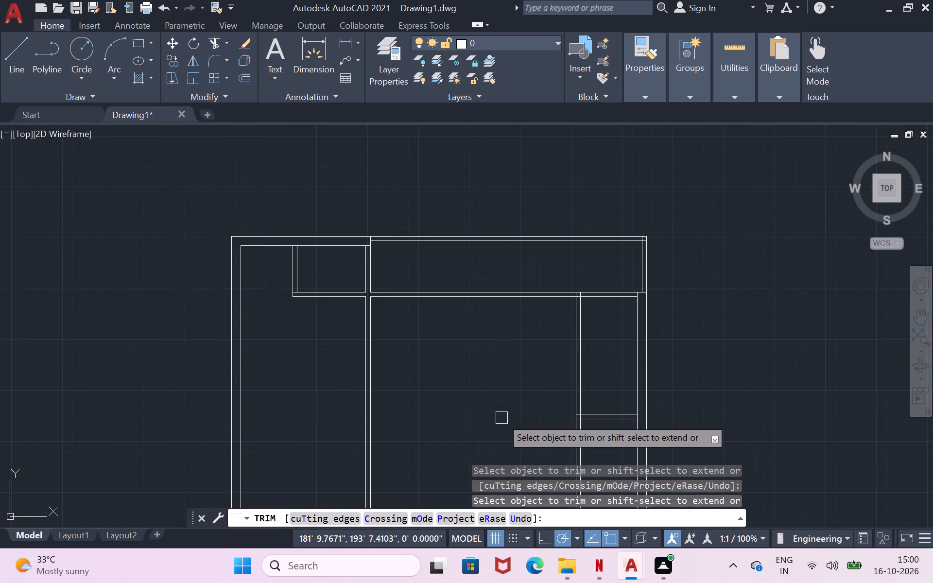
{"action": "scroll", "coordinate": [505, 415], "scroll_direction": "down", "scroll_amount": 3}
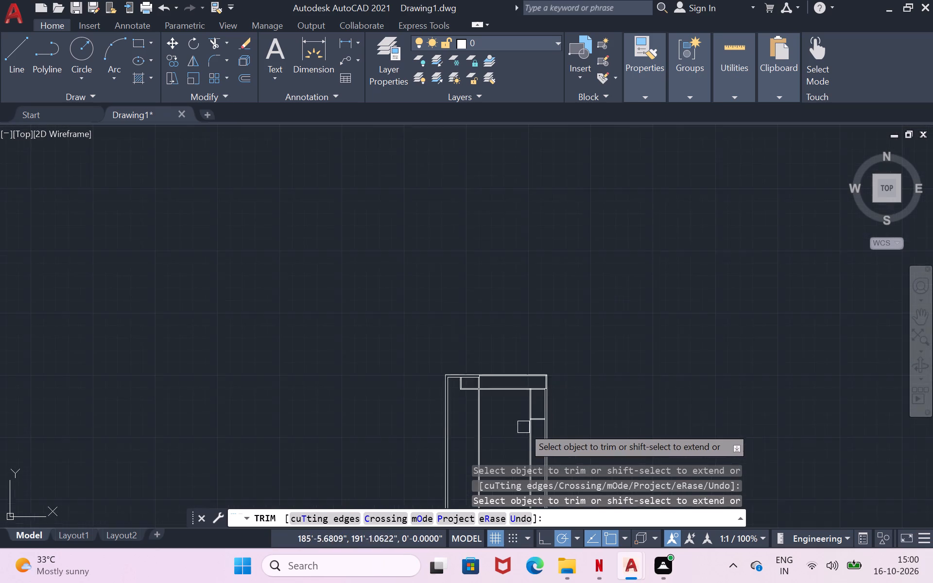
{"action": "scroll", "coordinate": [523, 427], "scroll_direction": "down", "scroll_amount": 1}
{"action": "scroll", "coordinate": [535, 461], "scroll_direction": "up", "scroll_amount": 3}
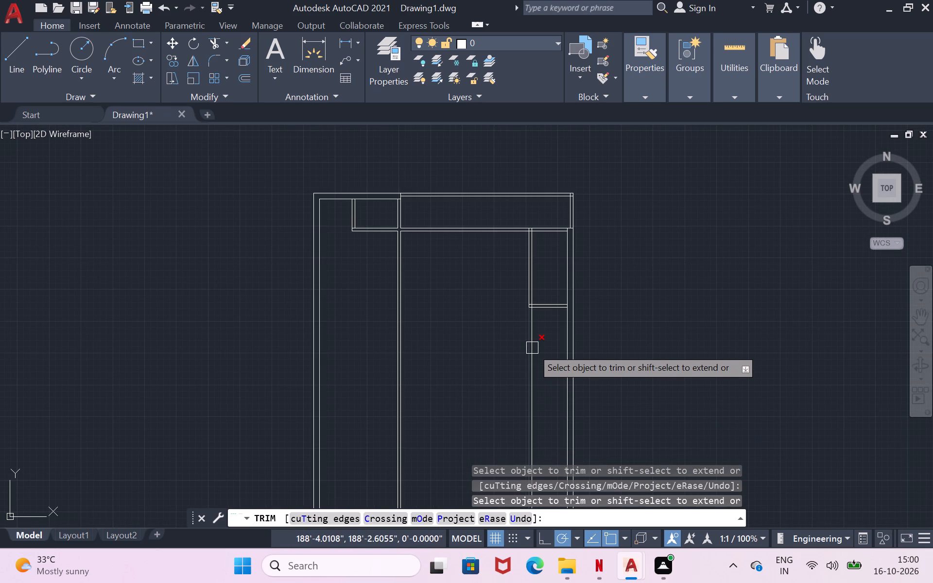
{"action": "left_click", "coordinate": [532, 348]}
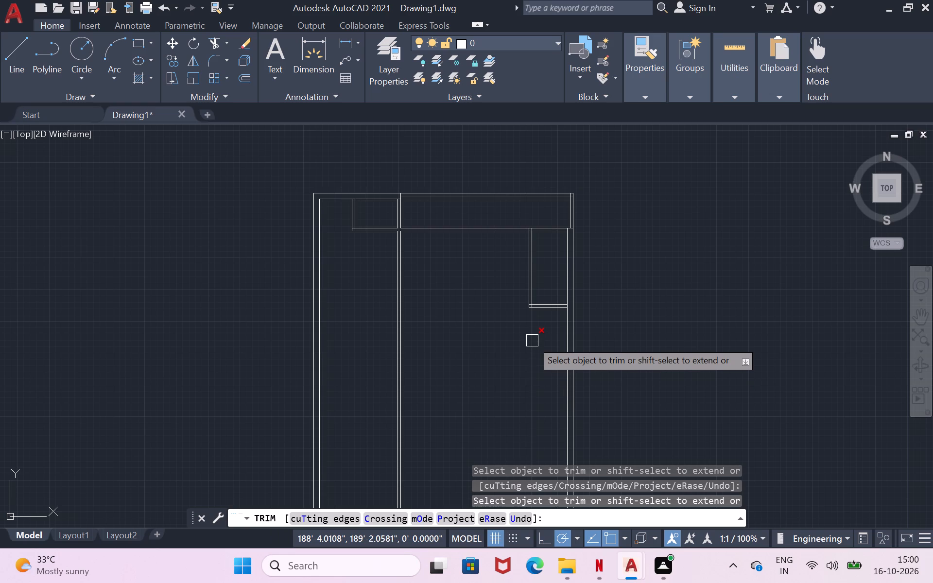
{"action": "left_click", "coordinate": [532, 341]}
{"action": "scroll", "coordinate": [488, 287], "scroll_direction": "up", "scroll_amount": 2}
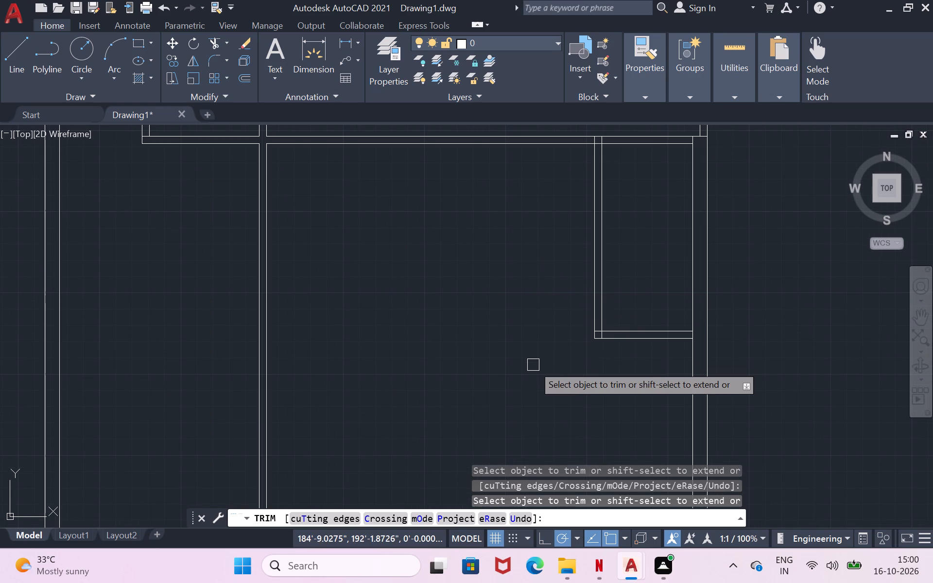
{"action": "key", "text": "Return"}
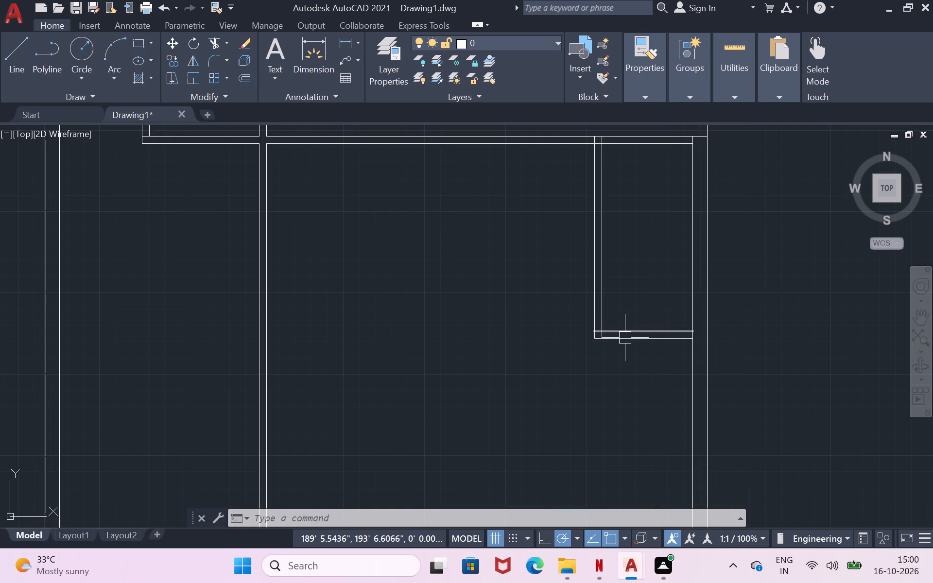
Offset the right wall's inner line 9'0" toward the inside of the building.
{"action": "left_click", "coordinate": [695, 377]}
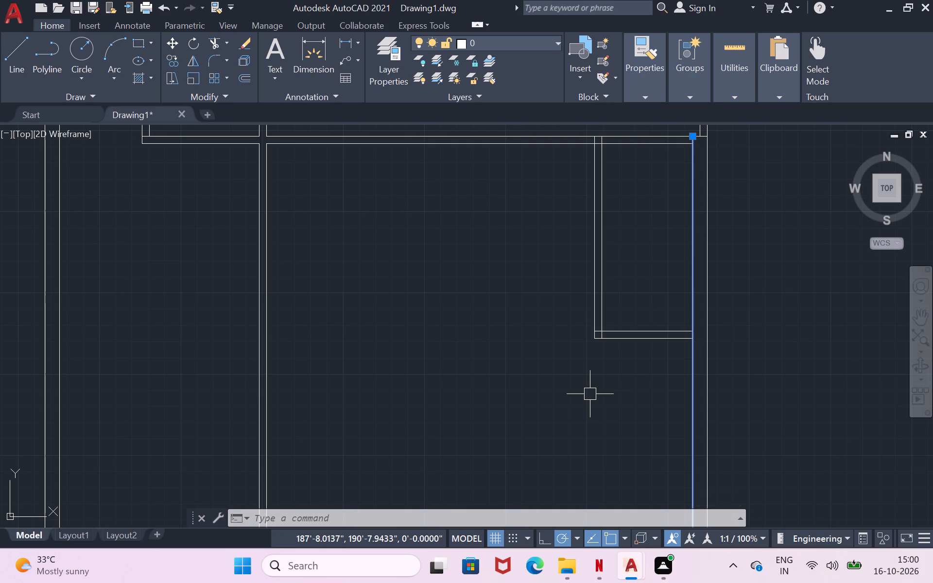
{"action": "key", "text": "o"}
{"action": "key", "text": "Return"}
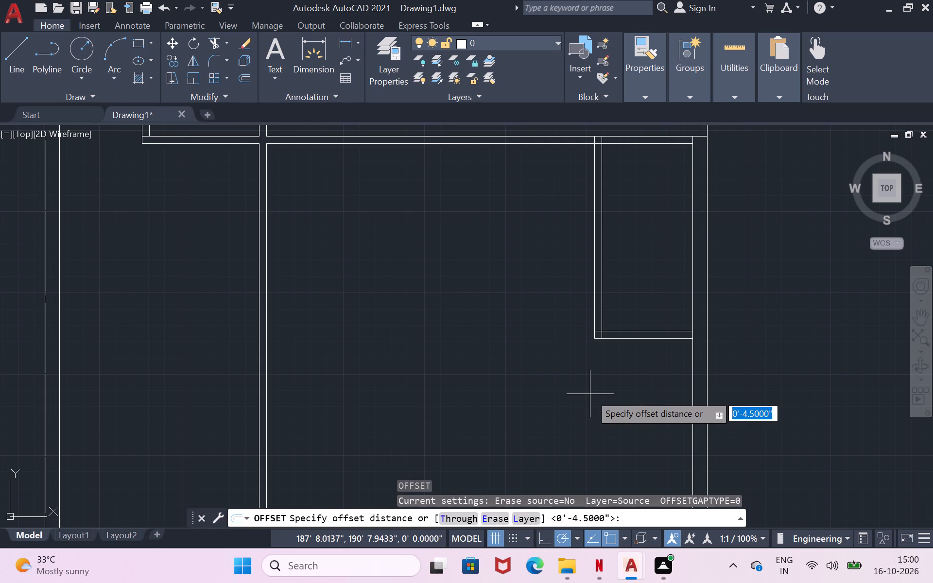
{"action": "key", "text": "9"}
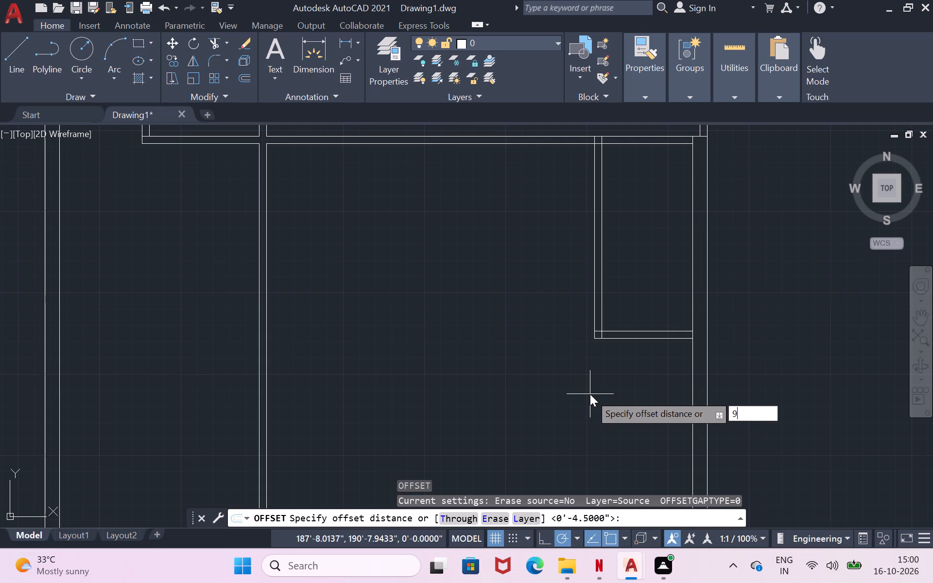
{"action": "key", "text": "apostrophe"}
{"action": "key", "text": "0"}
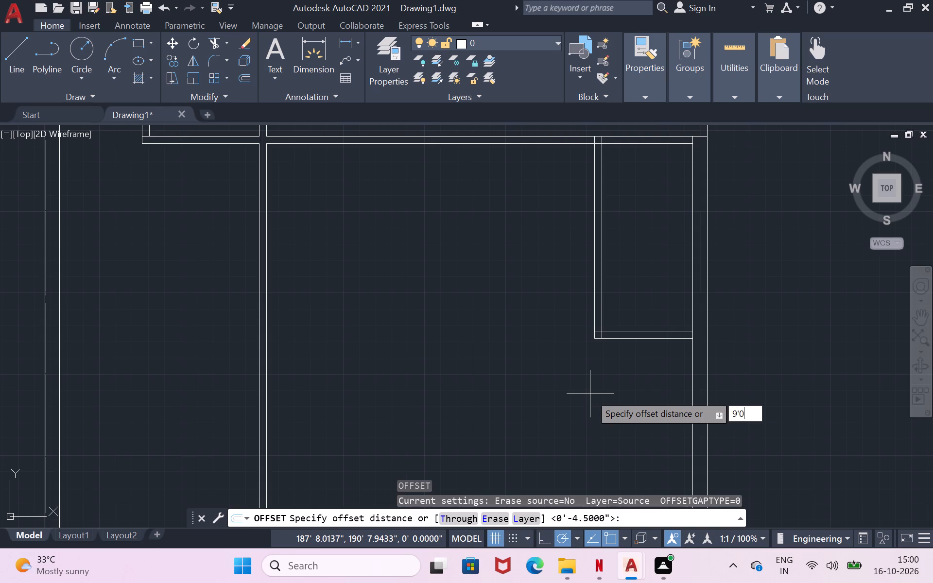
{"action": "key", "text": "shift+quotedbl"}
{"action": "key", "text": "Return"}
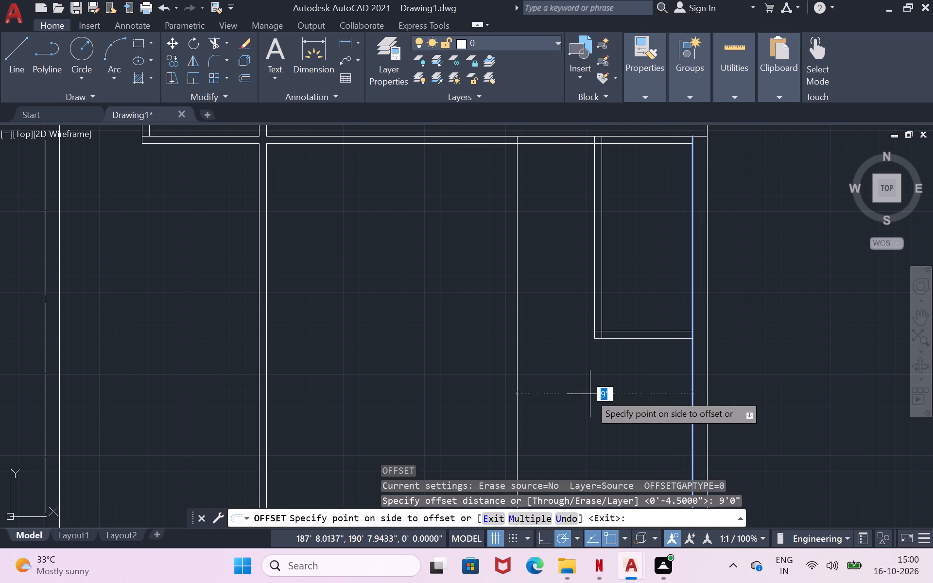
{"action": "left_click", "coordinate": [590, 394]}
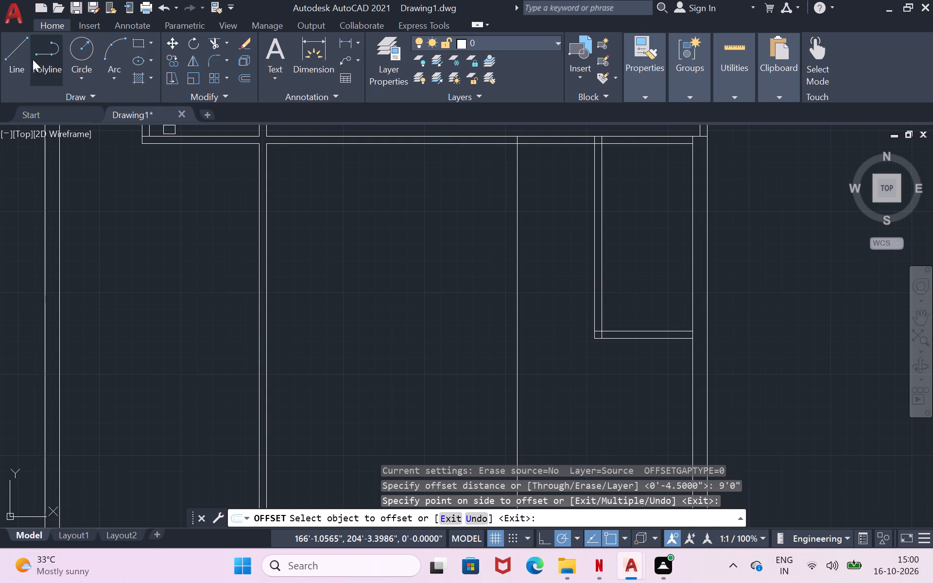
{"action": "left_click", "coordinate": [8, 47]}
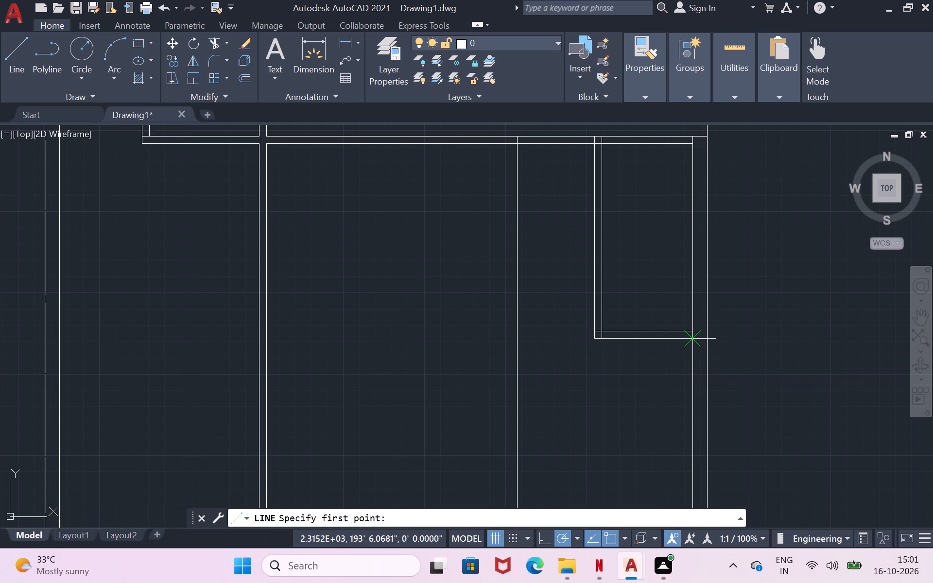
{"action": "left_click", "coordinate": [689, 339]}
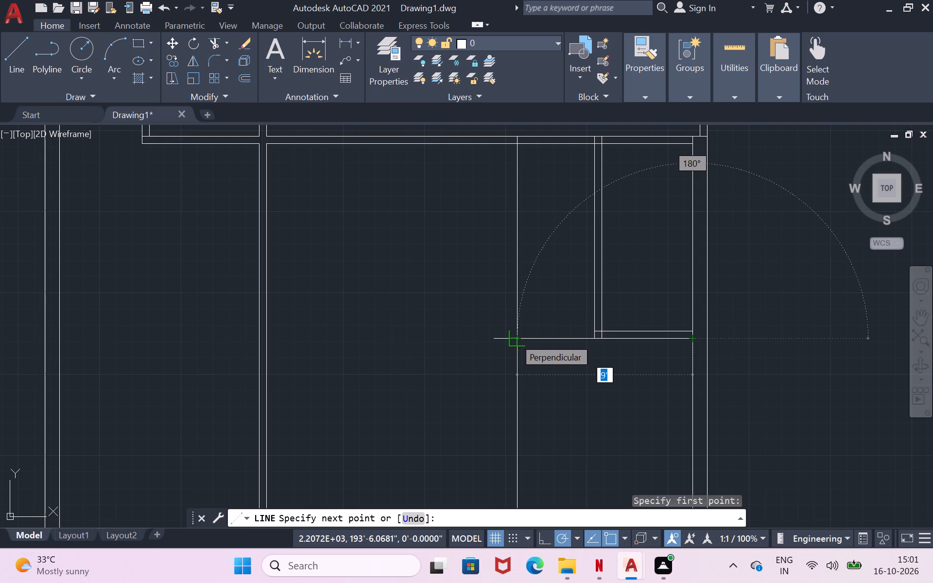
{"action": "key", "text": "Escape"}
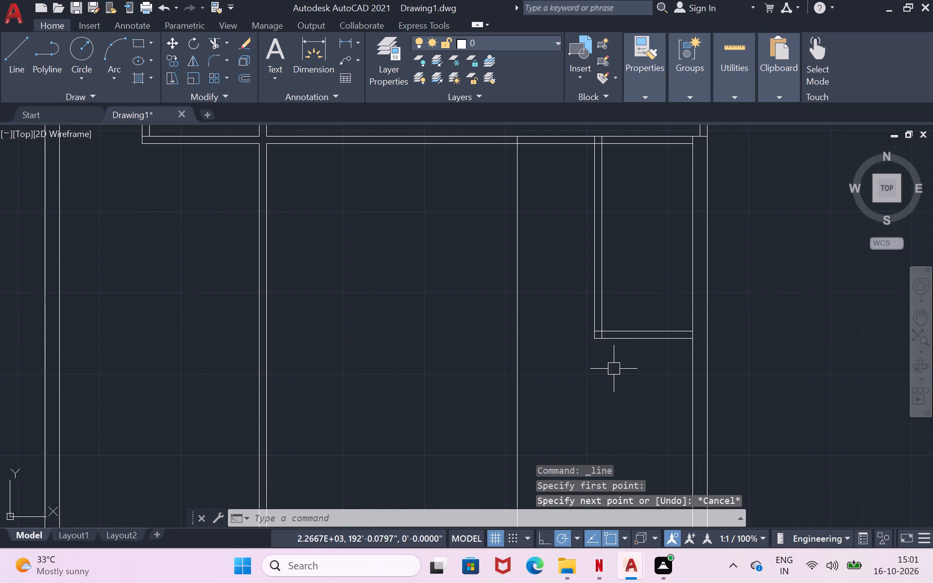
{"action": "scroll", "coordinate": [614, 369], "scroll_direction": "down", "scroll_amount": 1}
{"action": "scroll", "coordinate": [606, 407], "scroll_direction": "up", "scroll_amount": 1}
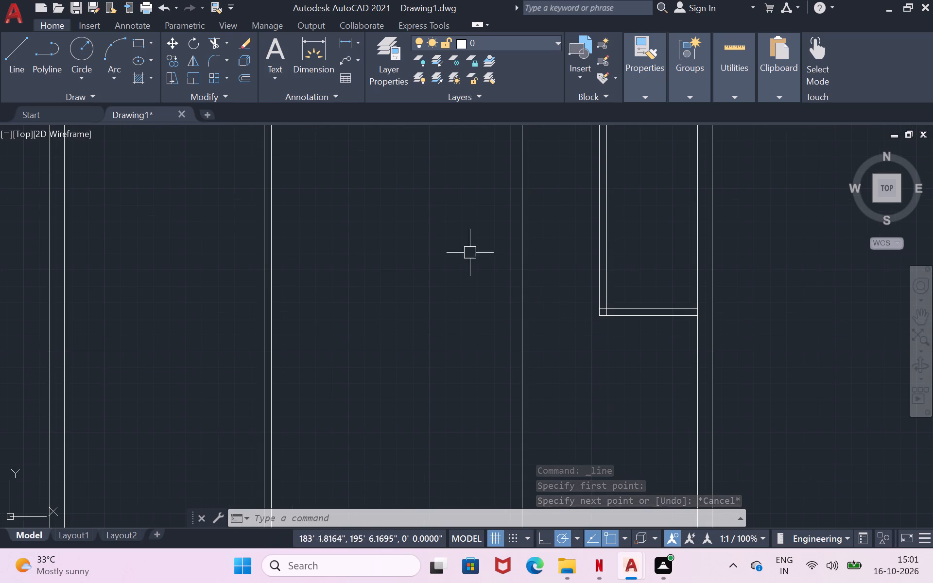
Draw two lines extending both faces of the small room's bottom partition to the vertical line offset 9'0" from the right wall.
{"action": "left_click", "coordinate": [16, 75]}
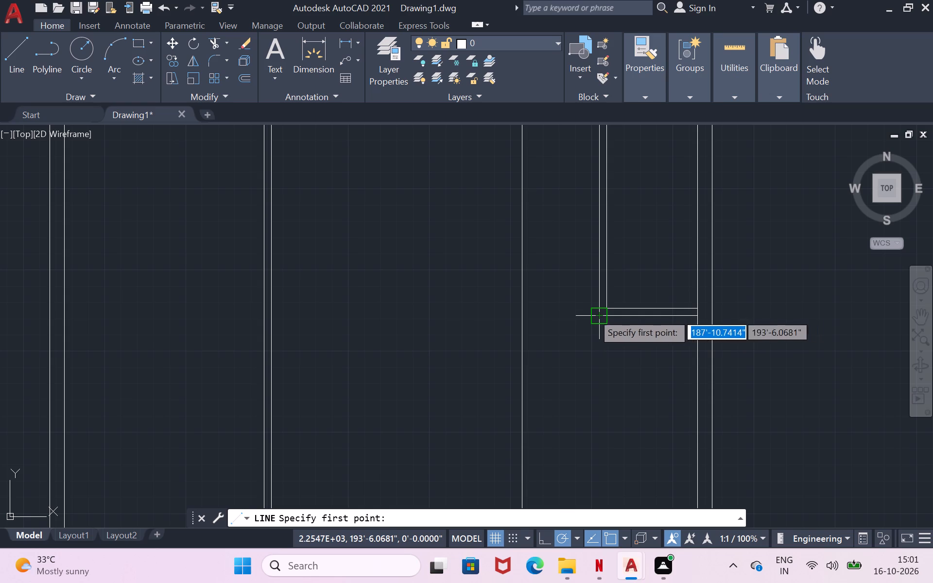
{"action": "left_click", "coordinate": [691, 316]}
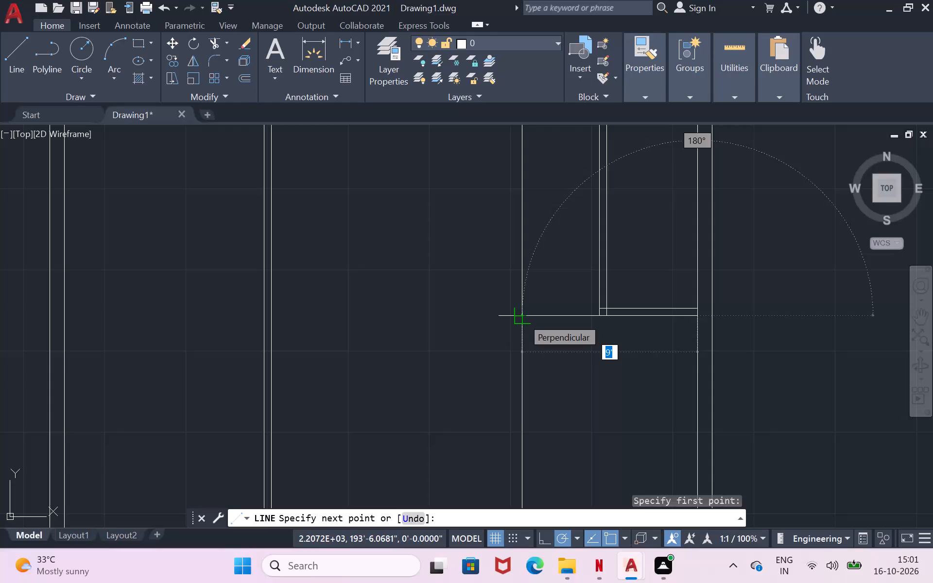
{"action": "left_click", "coordinate": [522, 318]}
{"action": "key", "text": "Return"}
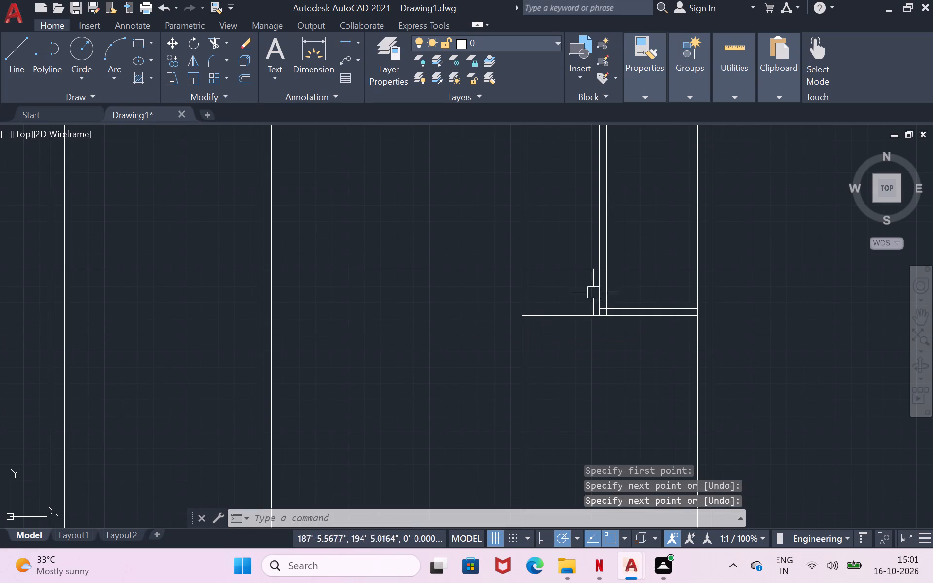
{"action": "left_click", "coordinate": [4, 57]}
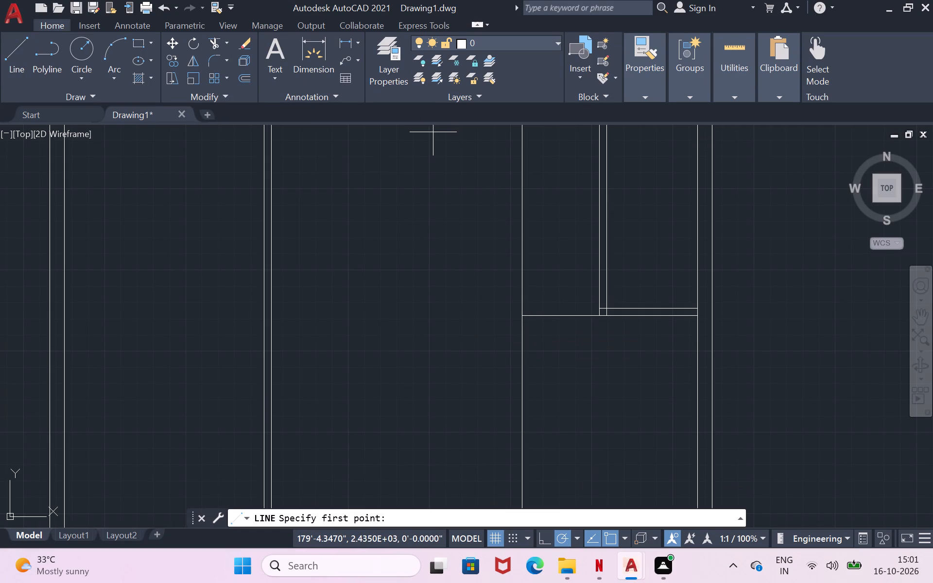
{"action": "left_click", "coordinate": [600, 308]}
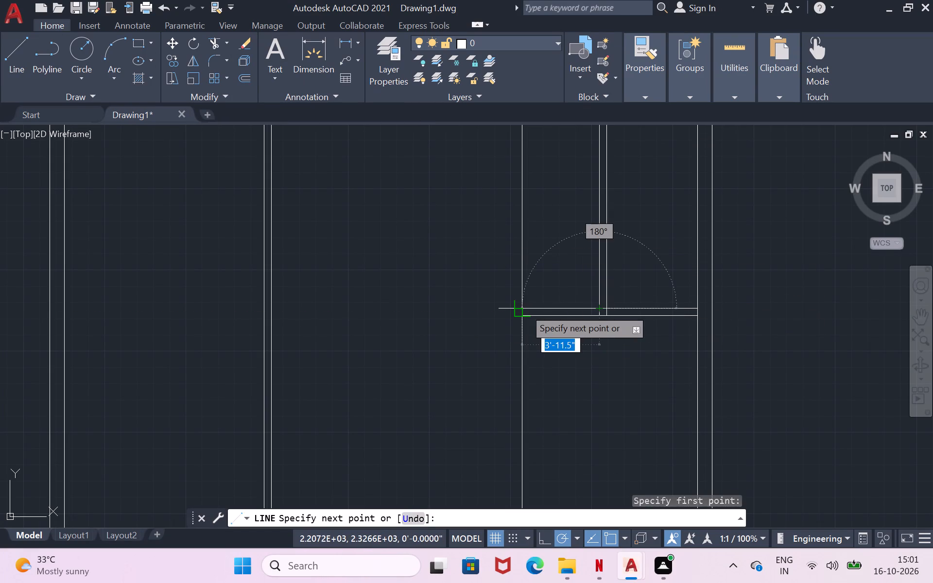
{"action": "left_click", "coordinate": [519, 306]}
{"action": "key", "text": "Return"}
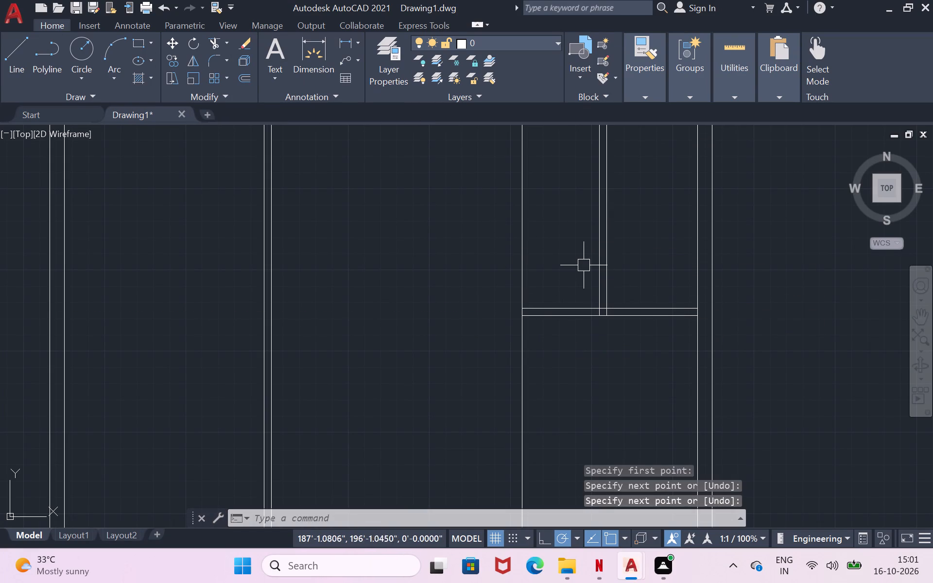
Trim the line segments inside the junction of the small room's vertical partition and the extended horizontal partition.
{"action": "type", "text": "tr"}
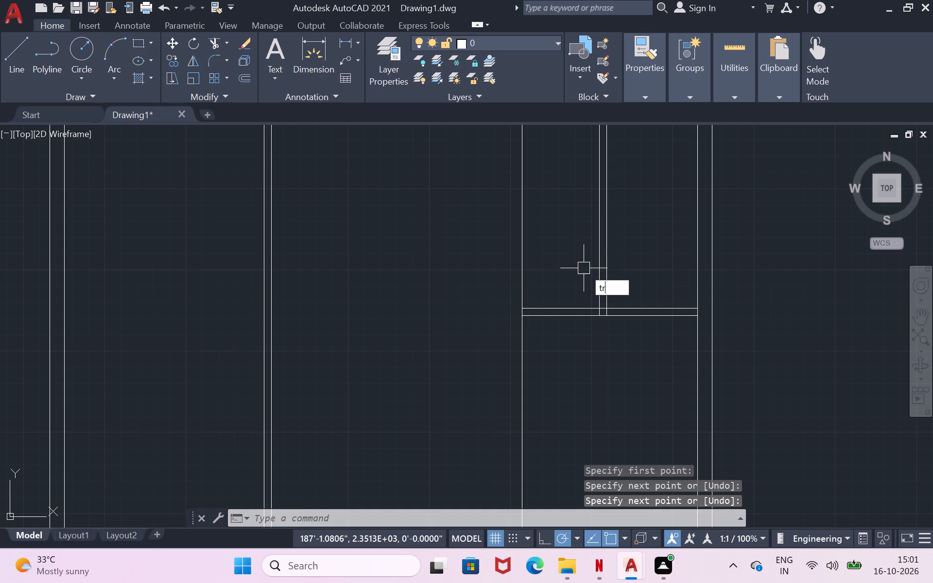
{"action": "key", "text": "space"}
{"action": "scroll", "coordinate": [601, 311], "scroll_direction": "up", "scroll_amount": 2}
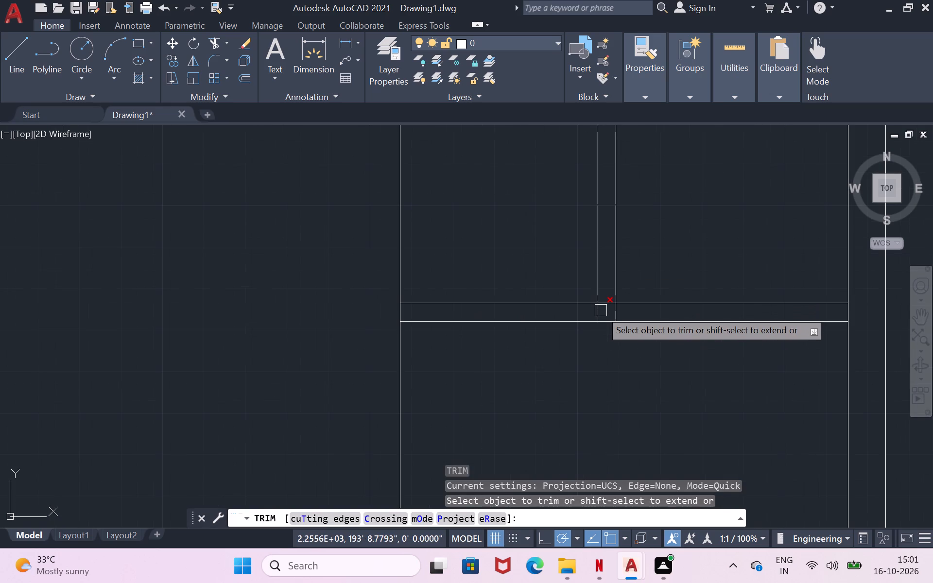
{"action": "left_click", "coordinate": [597, 314]}
{"action": "left_click", "coordinate": [609, 303]}
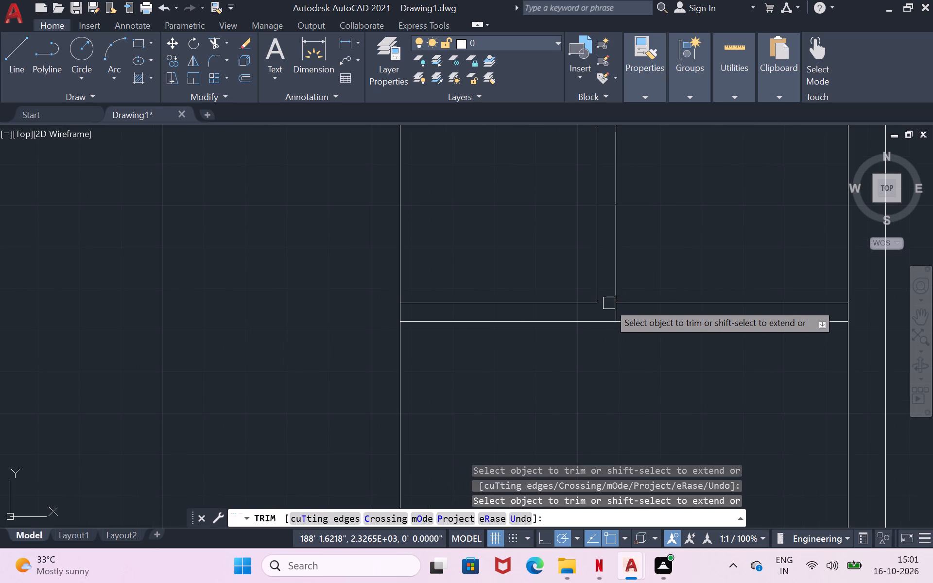
{"action": "left_click", "coordinate": [613, 311]}
Trim the 9'0" offset vertical line above the extended partition, including its stub inside the upper horizontal partition.
{"action": "scroll", "coordinate": [595, 334], "scroll_direction": "down", "scroll_amount": 2}
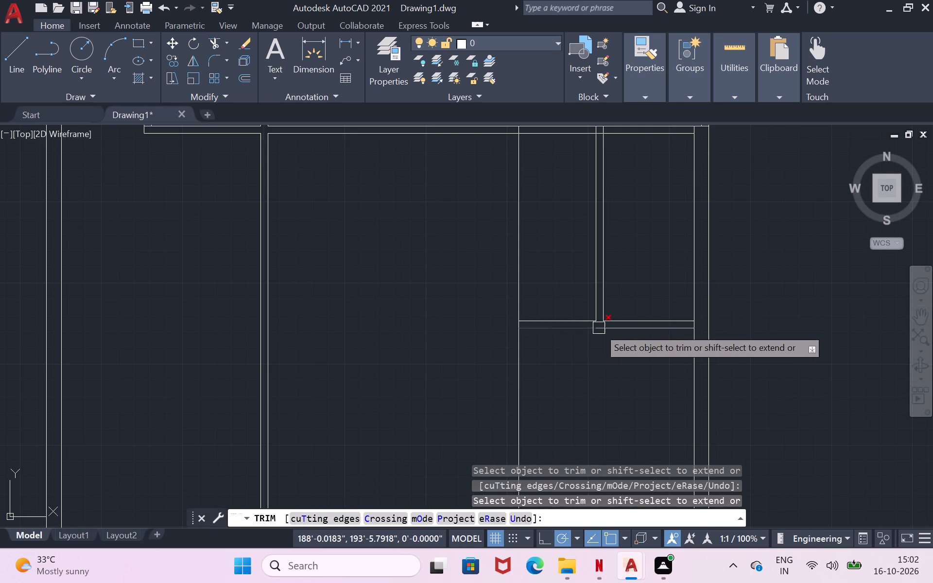
{"action": "left_click", "coordinate": [513, 295]}
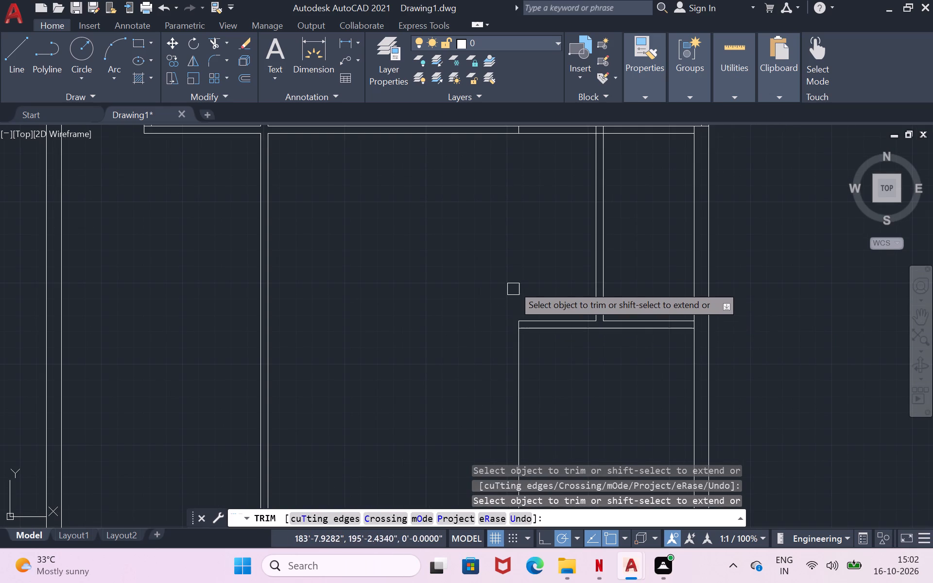
{"action": "scroll", "coordinate": [511, 126], "scroll_direction": "up", "scroll_amount": 2}
{"action": "left_click", "coordinate": [527, 139]}
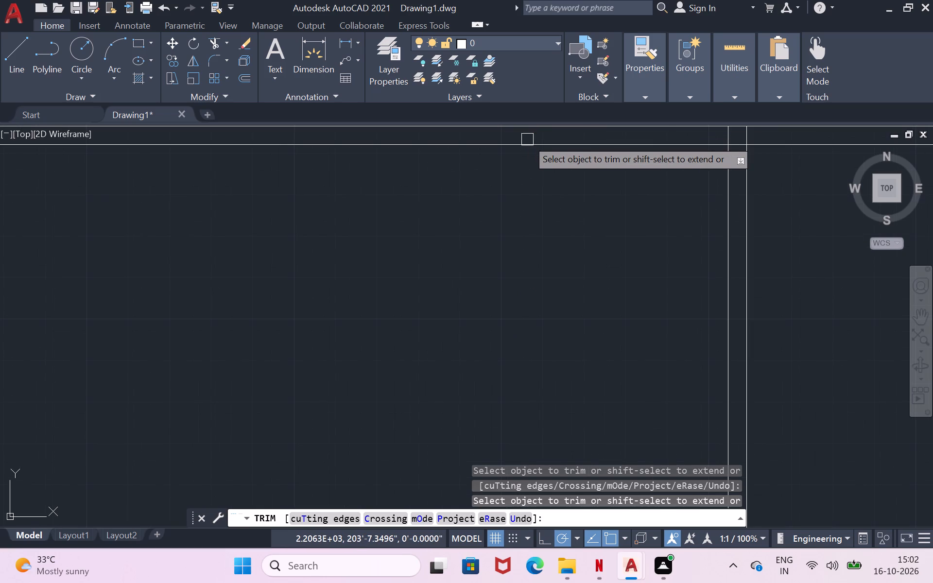
{"action": "scroll", "coordinate": [528, 147], "scroll_direction": "down", "scroll_amount": 3}
{"action": "scroll", "coordinate": [556, 394], "scroll_direction": "up", "scroll_amount": 2}
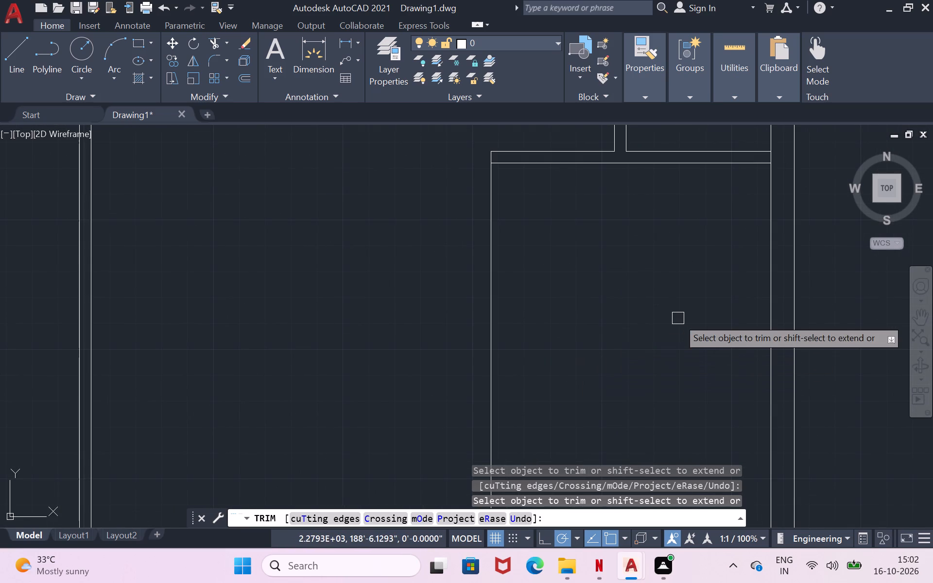
{"action": "scroll", "coordinate": [676, 327], "scroll_direction": "down", "scroll_amount": 1}
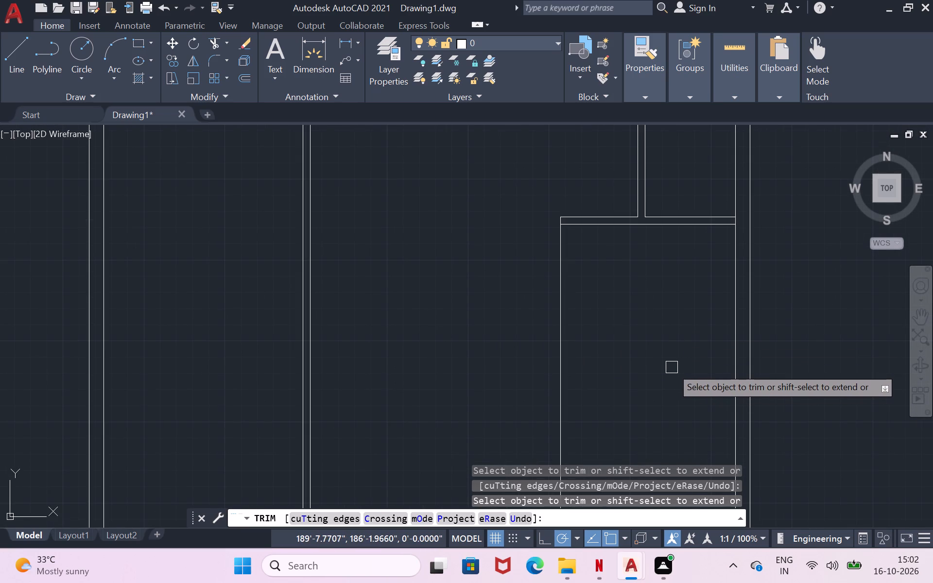
{"action": "key", "text": "Return"}
Offset the lower line of the extended horizontal partition 4'0" downward.
{"action": "scroll", "coordinate": [677, 369], "scroll_direction": "down", "scroll_amount": 1}
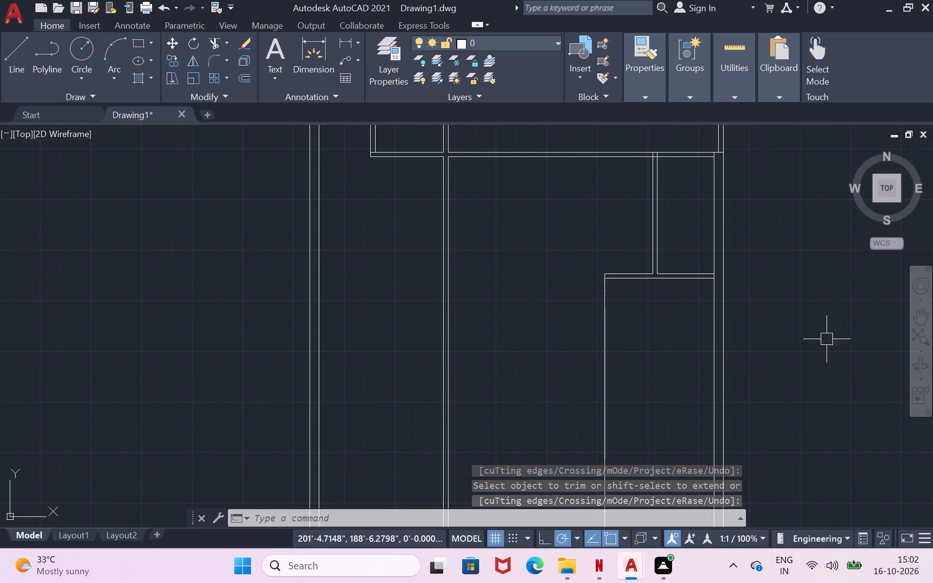
{"action": "left_click", "coordinate": [917, 315]}
{"action": "left_click_drag", "start_coordinate": [587, 414], "coordinate": [523, 354]}
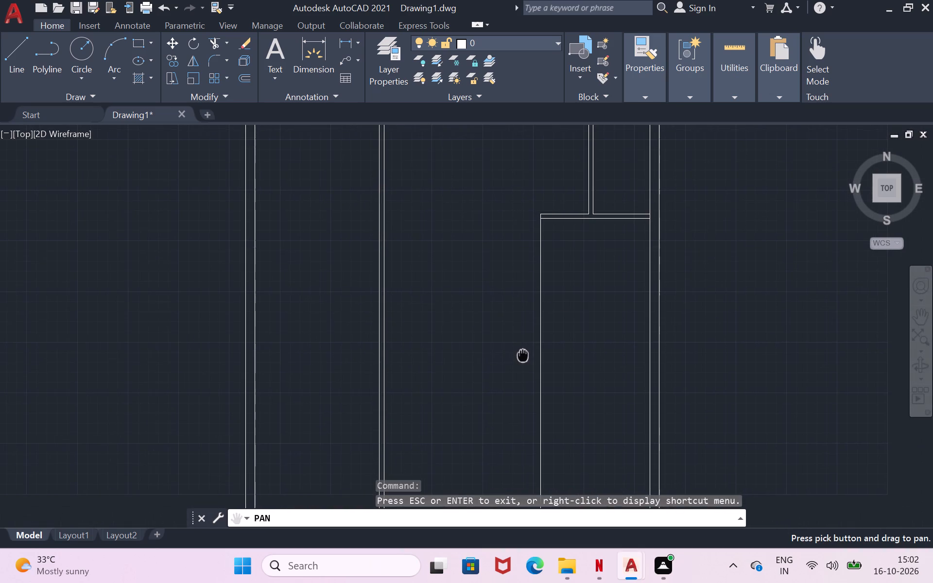
{"action": "scroll", "coordinate": [573, 250], "scroll_direction": "up", "scroll_amount": 1}
{"action": "key", "text": "Return"}
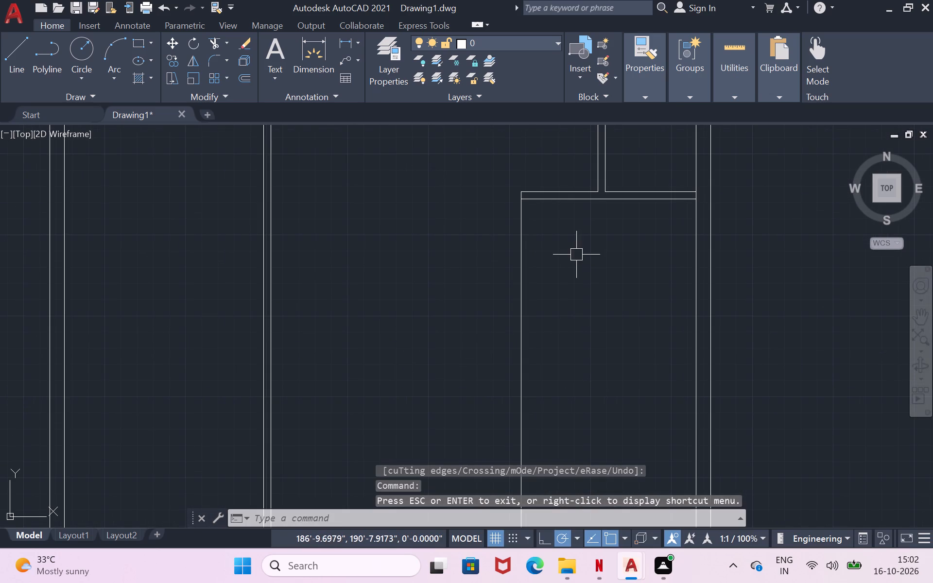
{"action": "key", "text": "o"}
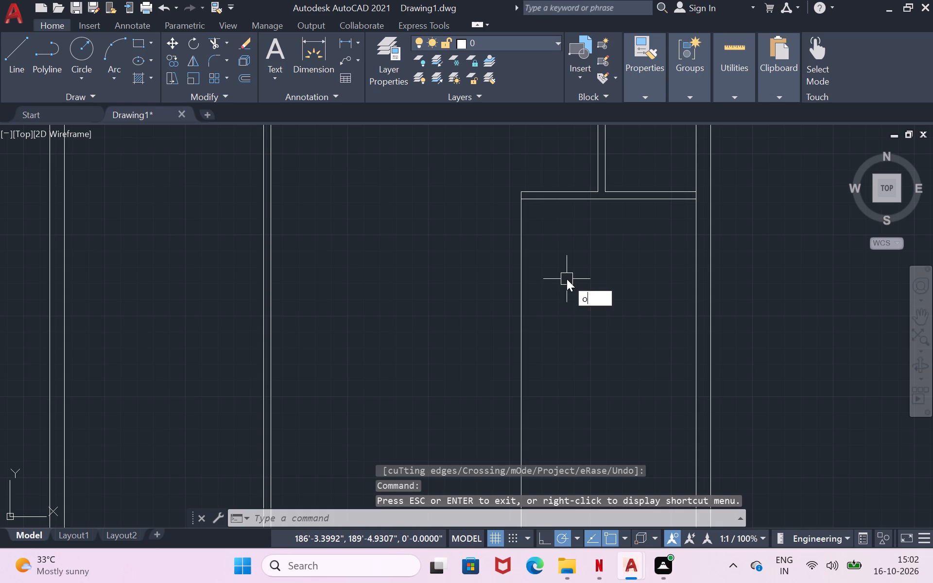
{"action": "key", "text": "Return"}
{"action": "left_click", "coordinate": [613, 201]}
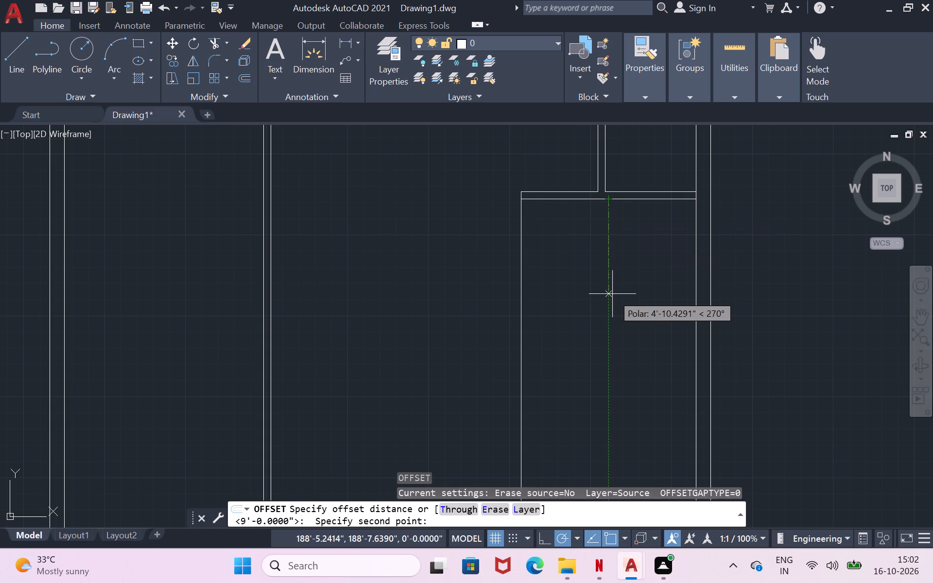
{"action": "type", "text": "4'0"}
{"action": "key", "text": "shift+quotedbl"}
{"action": "key", "text": "Return"}
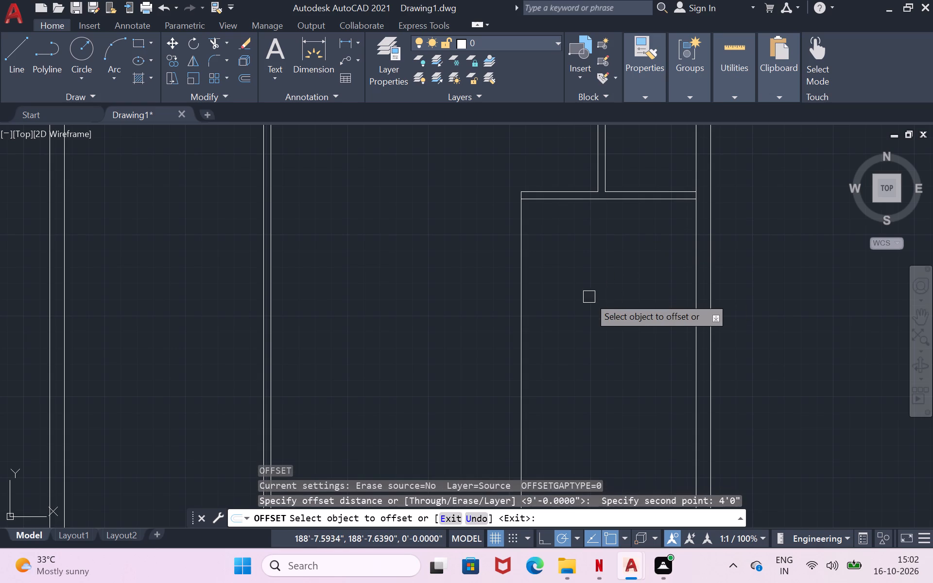
{"action": "left_click", "coordinate": [605, 202]}
{"action": "left_click", "coordinate": [611, 309]}
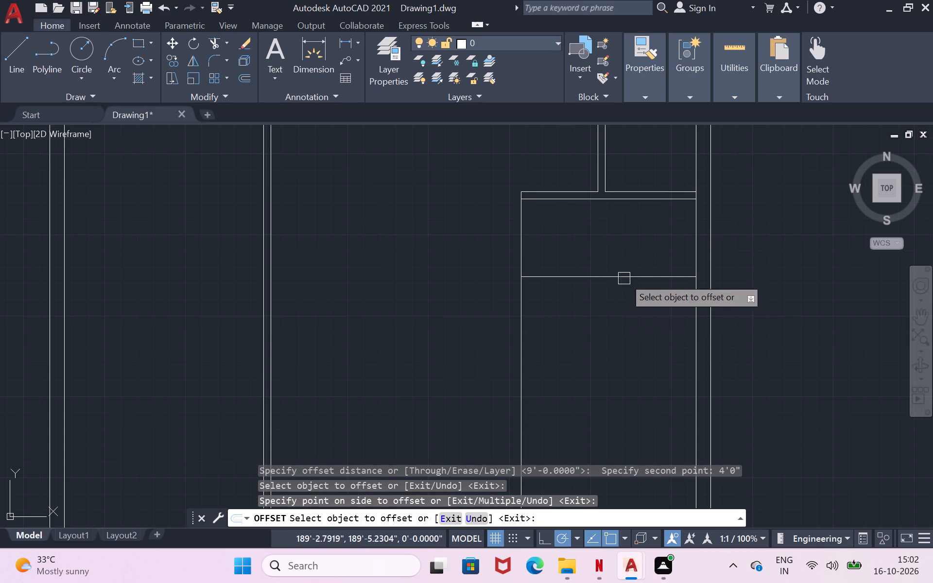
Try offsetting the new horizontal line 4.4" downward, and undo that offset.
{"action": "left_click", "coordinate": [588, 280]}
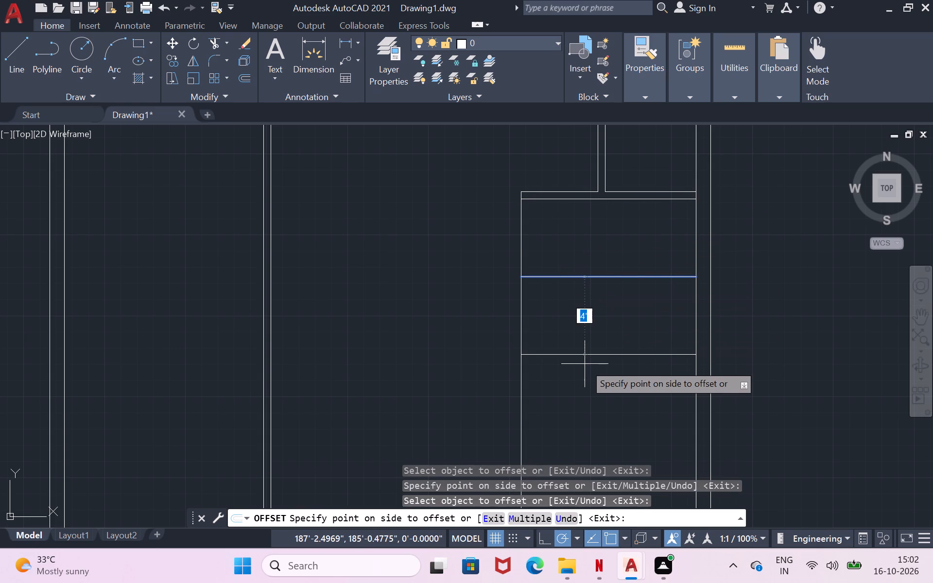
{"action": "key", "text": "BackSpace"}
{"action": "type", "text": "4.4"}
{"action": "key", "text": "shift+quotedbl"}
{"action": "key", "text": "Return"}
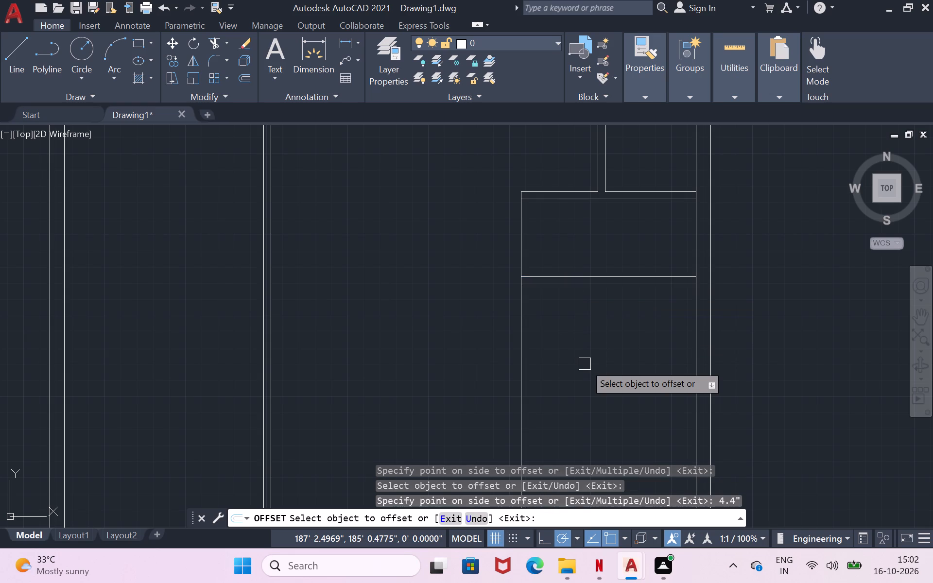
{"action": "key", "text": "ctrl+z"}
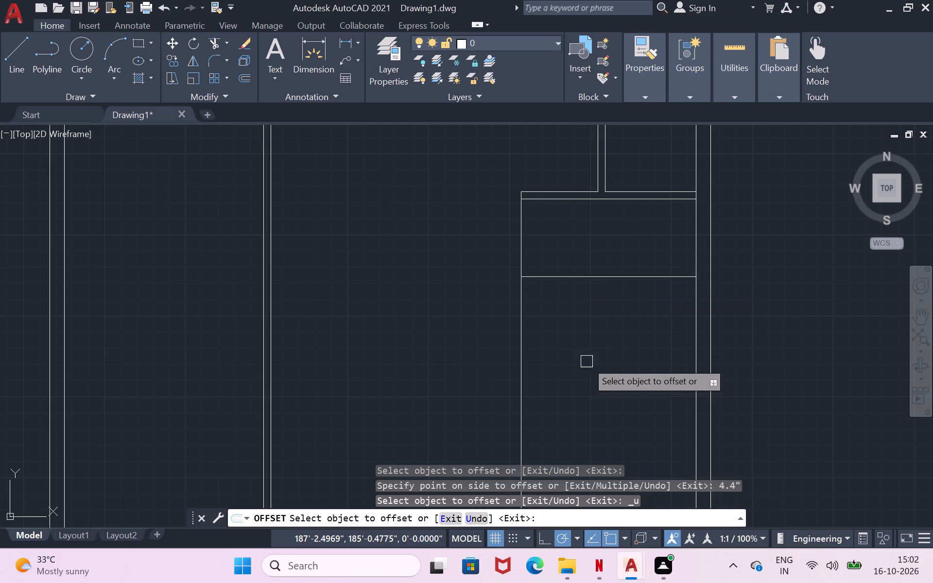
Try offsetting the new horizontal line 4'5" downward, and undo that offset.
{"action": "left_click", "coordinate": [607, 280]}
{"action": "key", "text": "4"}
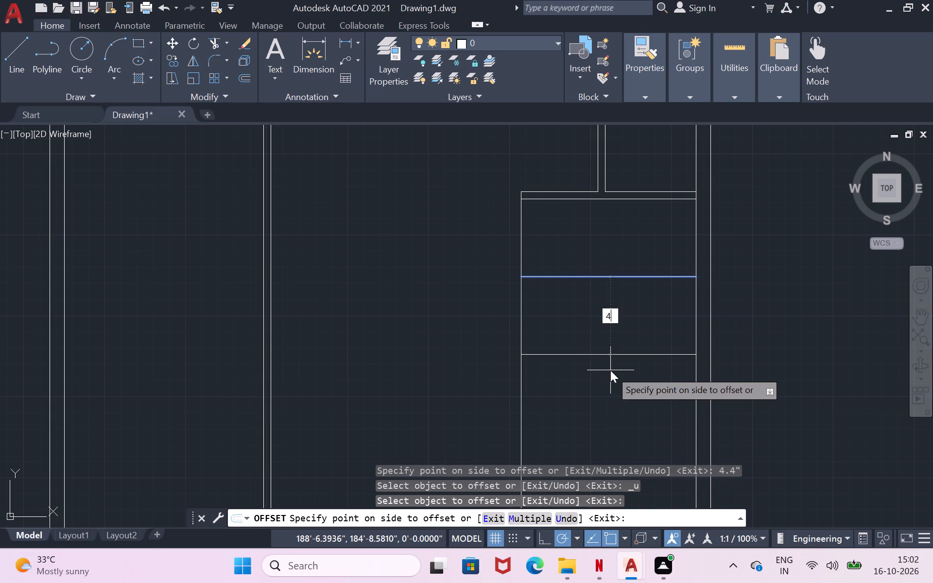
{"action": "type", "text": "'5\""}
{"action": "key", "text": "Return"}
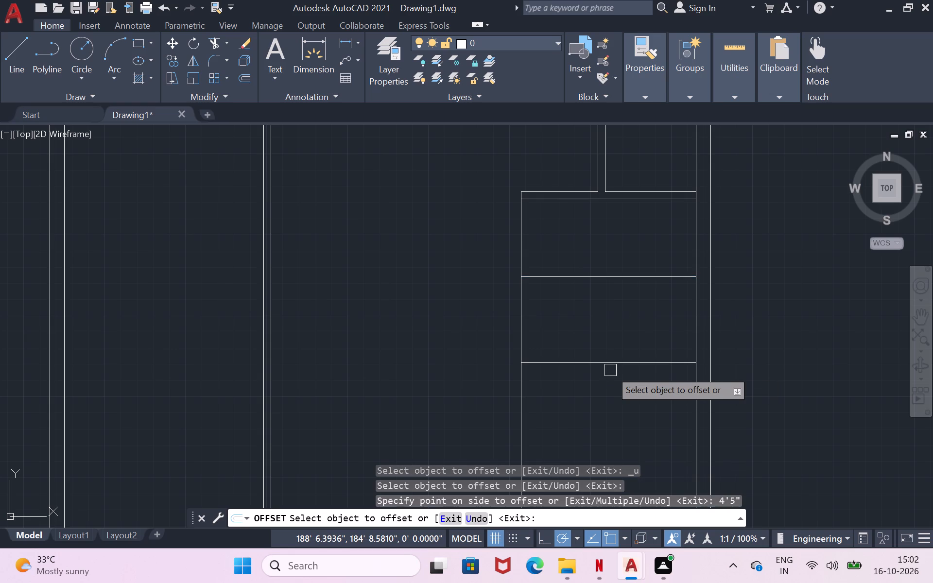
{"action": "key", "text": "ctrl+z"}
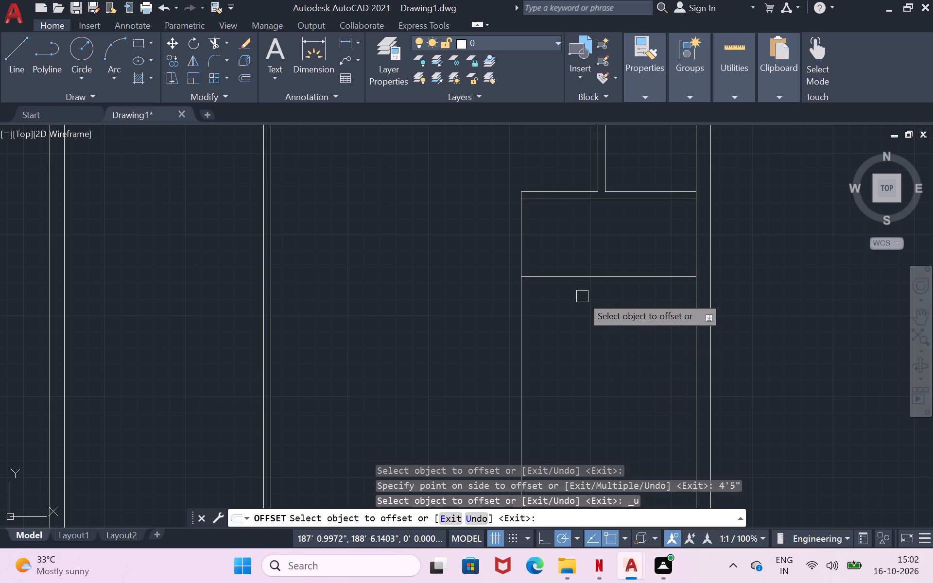
Offset the new horizontal line 4.5" downward to give the partition its second face.
{"action": "left_click", "coordinate": [589, 280]}
{"action": "key", "text": "BackSpace"}
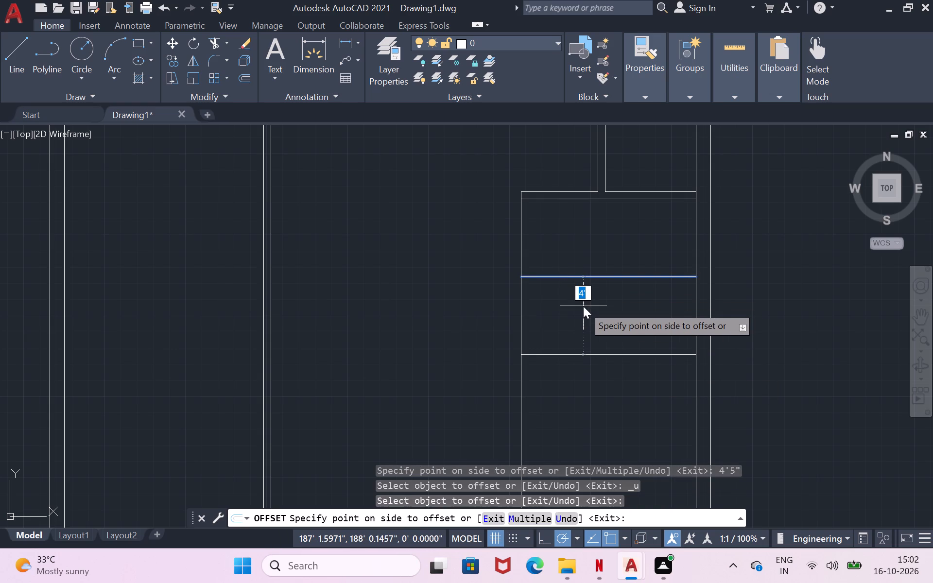
{"action": "type", "text": "4.5"}
{"action": "key", "text": "shift+quotedbl"}
{"action": "key", "text": "Return"}
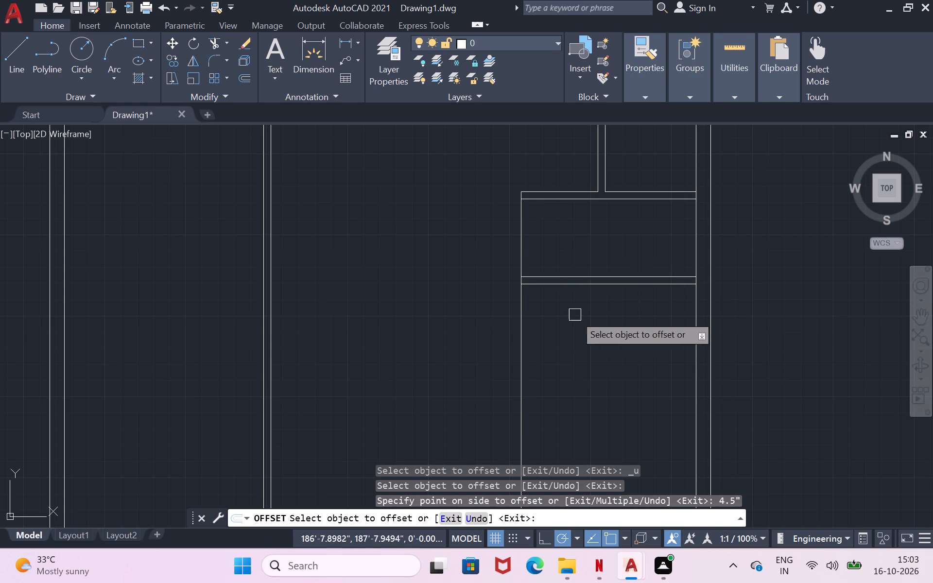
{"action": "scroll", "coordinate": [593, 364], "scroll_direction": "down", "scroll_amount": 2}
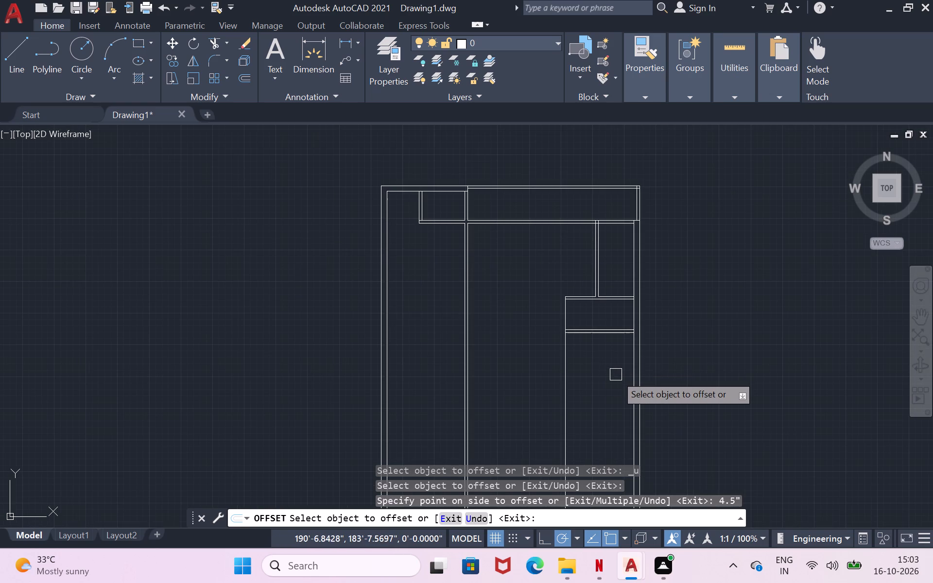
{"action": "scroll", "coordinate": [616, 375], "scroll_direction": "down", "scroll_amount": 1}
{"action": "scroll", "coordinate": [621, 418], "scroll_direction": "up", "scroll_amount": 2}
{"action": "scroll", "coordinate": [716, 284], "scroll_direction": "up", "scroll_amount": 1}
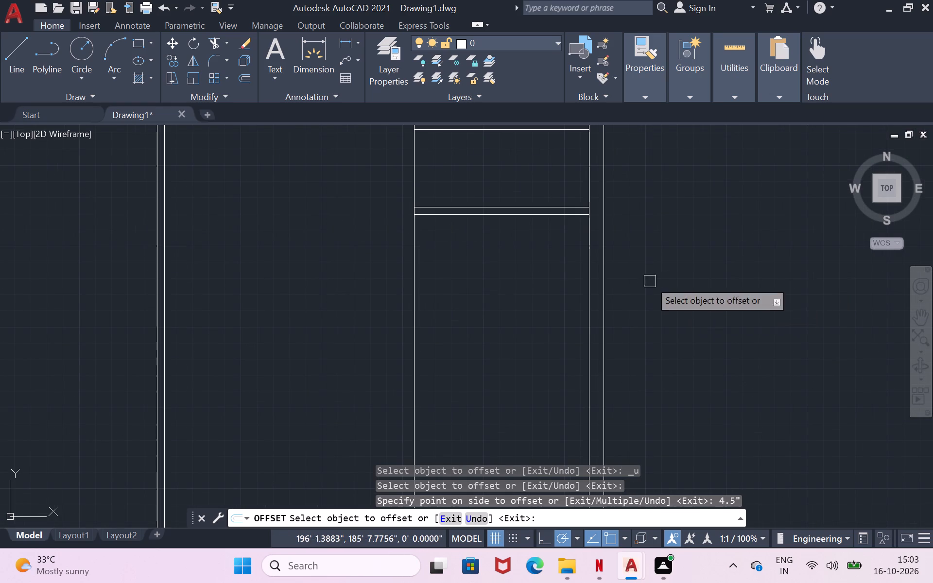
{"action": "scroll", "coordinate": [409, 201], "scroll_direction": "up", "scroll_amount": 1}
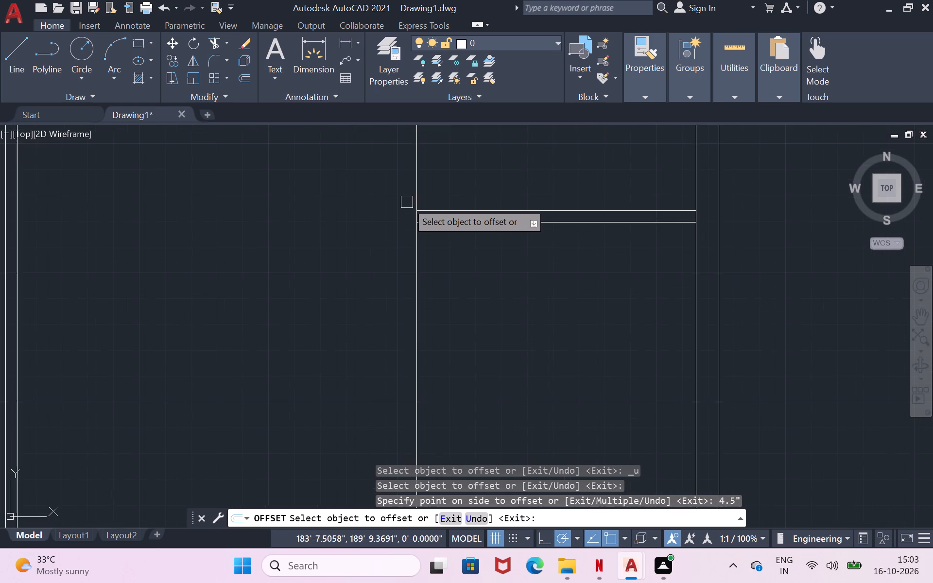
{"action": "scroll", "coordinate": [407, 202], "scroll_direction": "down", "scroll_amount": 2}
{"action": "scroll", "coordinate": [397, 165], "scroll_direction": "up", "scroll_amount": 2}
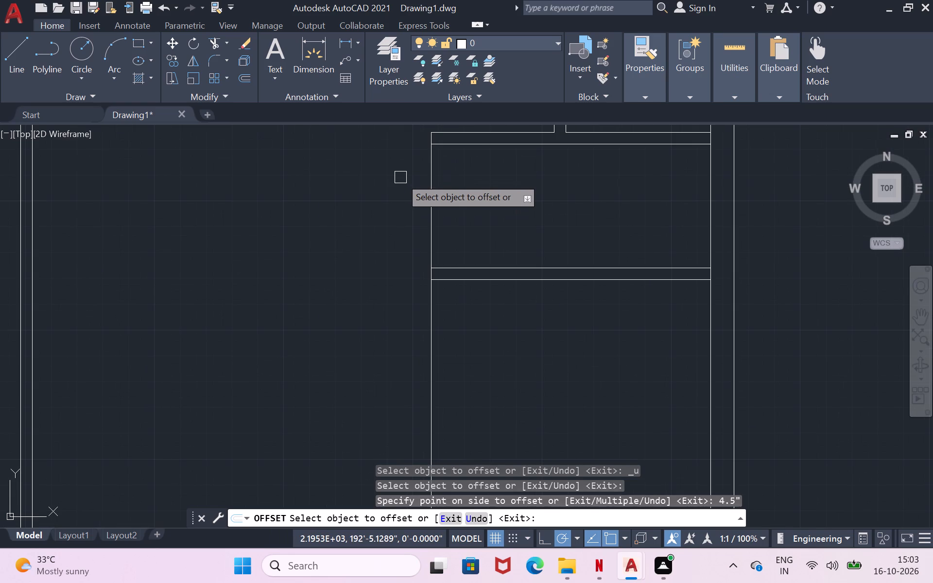
Trim away the vertical line between the upper and lower horizontal partitions.
{"action": "key", "text": "Escape"}
{"action": "key", "text": "t"}
{"action": "key", "text": "r"}
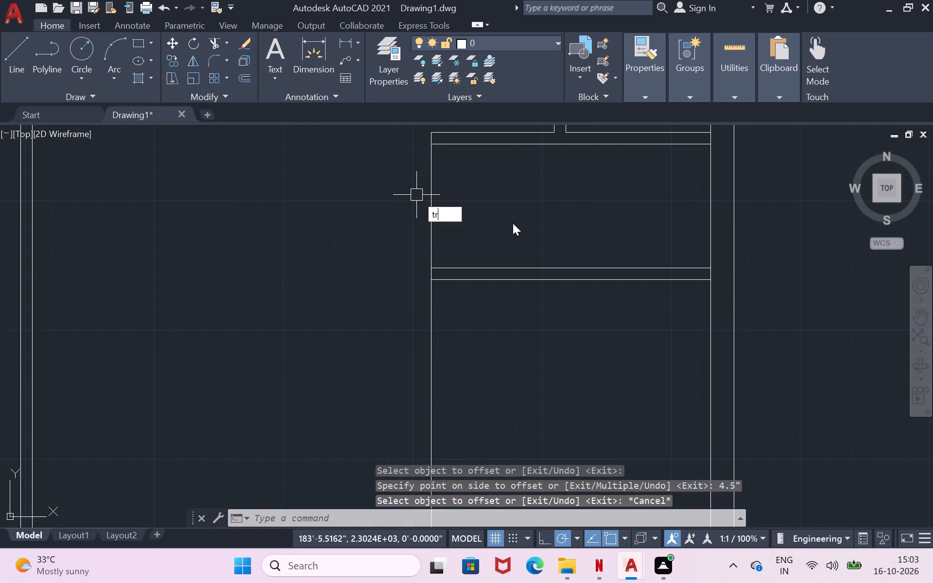
{"action": "left_click", "coordinate": [488, 229]}
{"action": "left_click", "coordinate": [434, 217]}
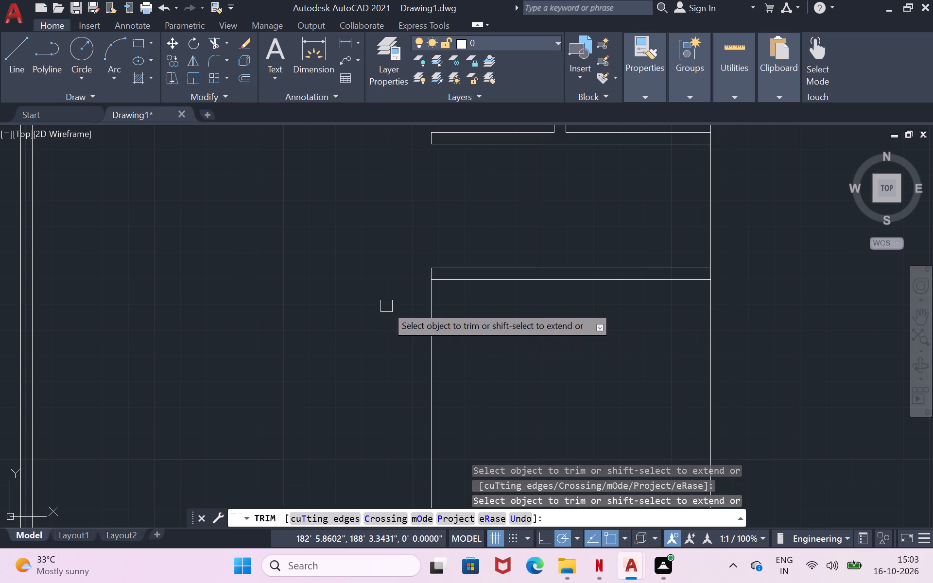
{"action": "key", "text": "Return"}
Extend the lower horizontal partition 3' to the left with lines, including a 4.5" end cap and the return line along its lower face.
{"action": "key", "text": "l"}
{"action": "key", "text": "Return"}
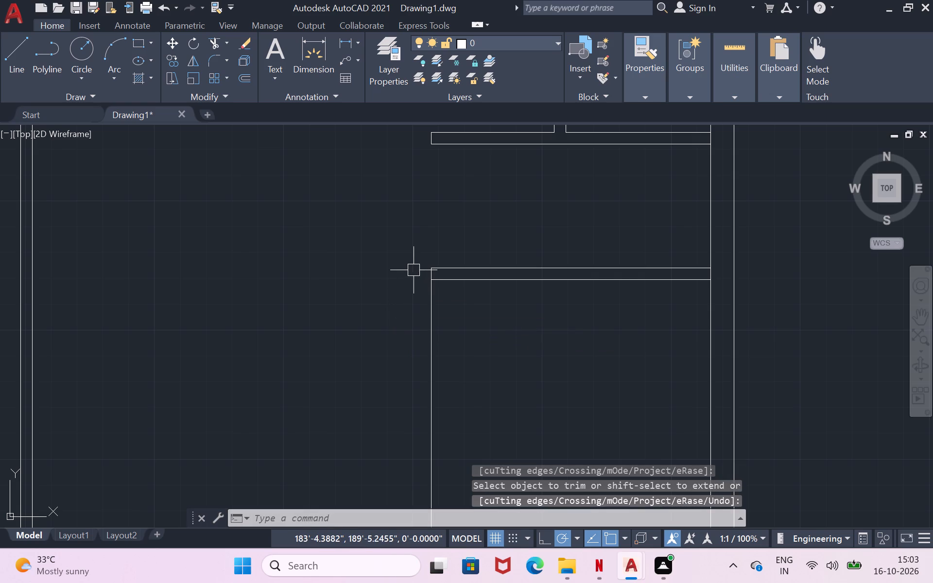
{"action": "left_click", "coordinate": [432, 267]}
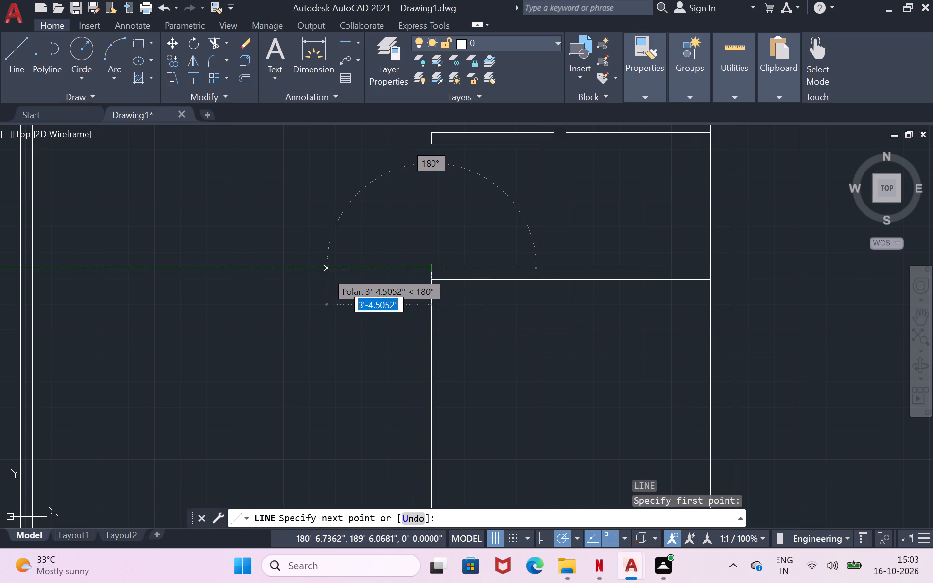
{"action": "type", "text": "3'"}
{"action": "key", "text": "Return"}
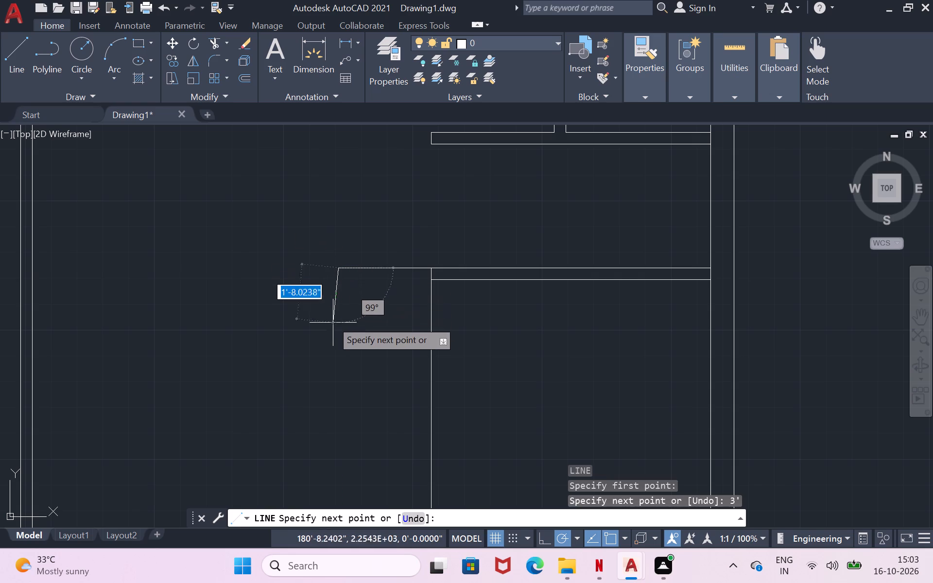
{"action": "type", "text": "4.5\""}
{"action": "key", "text": "Return"}
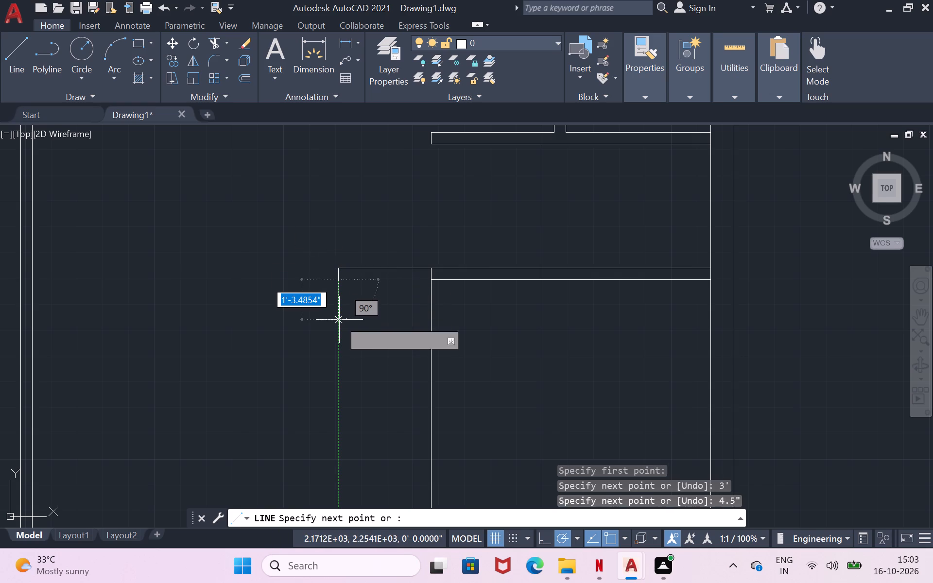
{"action": "left_click", "coordinate": [436, 278]}
{"action": "key", "text": "Return"}
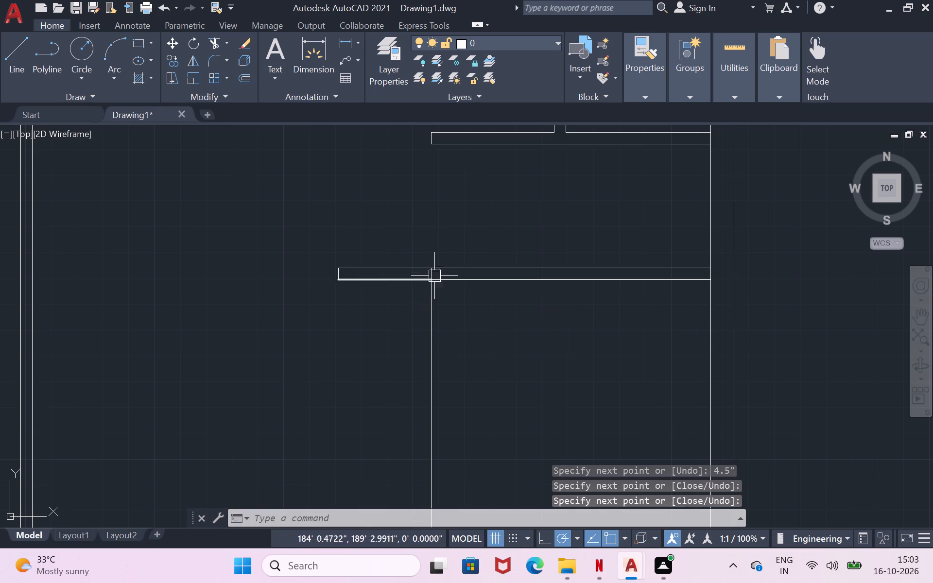
Delete the remaining vertical line below the lower horizontal partition.
{"action": "scroll", "coordinate": [464, 292], "scroll_direction": "down", "scroll_amount": 1}
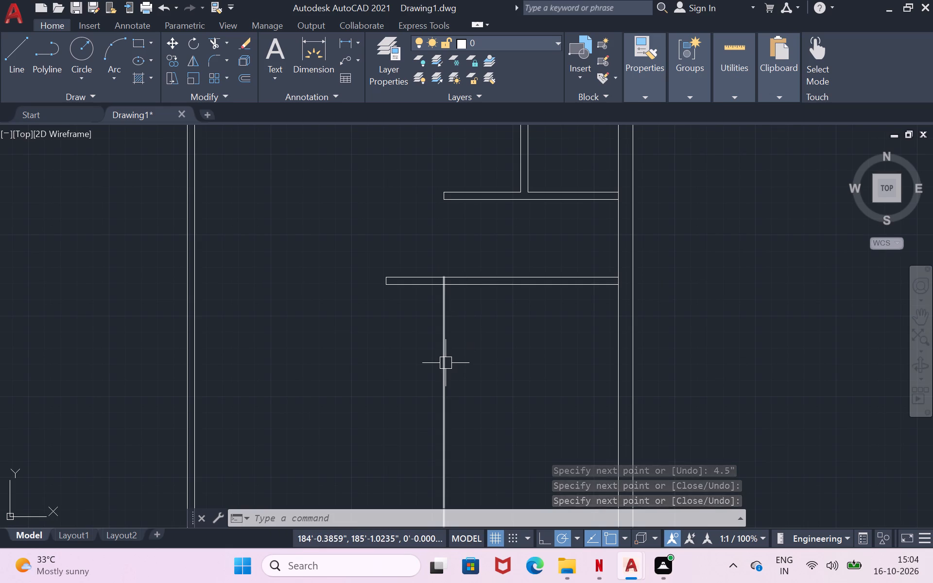
{"action": "left_click", "coordinate": [446, 363]}
{"action": "key", "text": "Delete"}
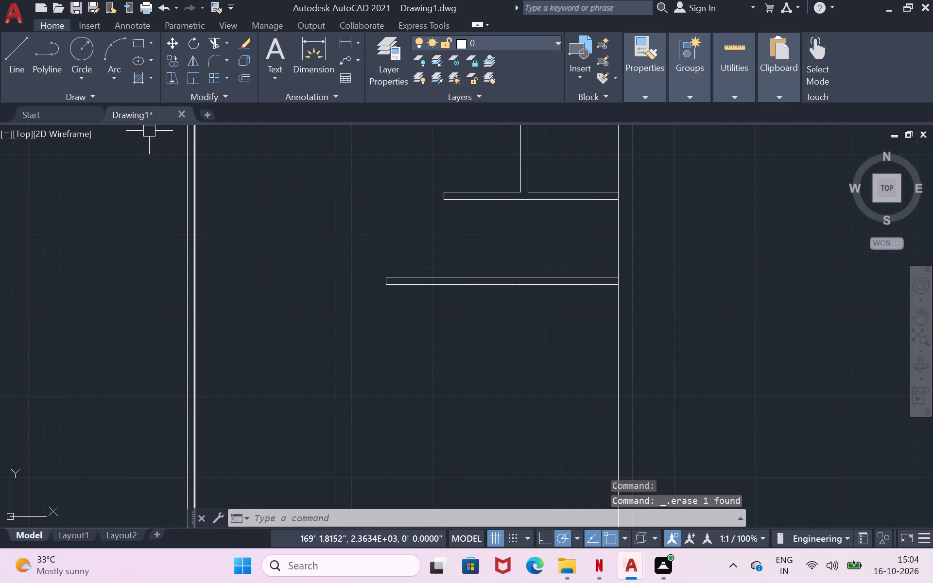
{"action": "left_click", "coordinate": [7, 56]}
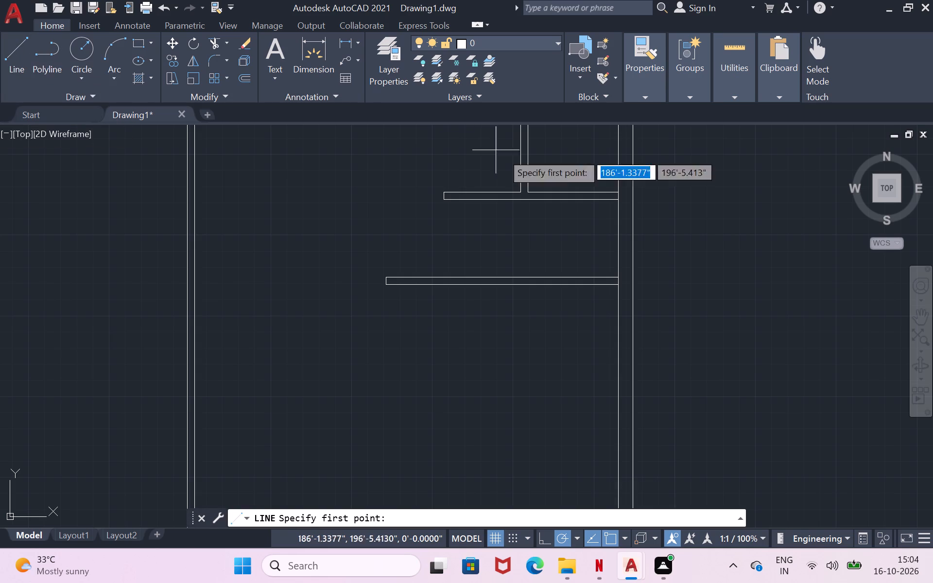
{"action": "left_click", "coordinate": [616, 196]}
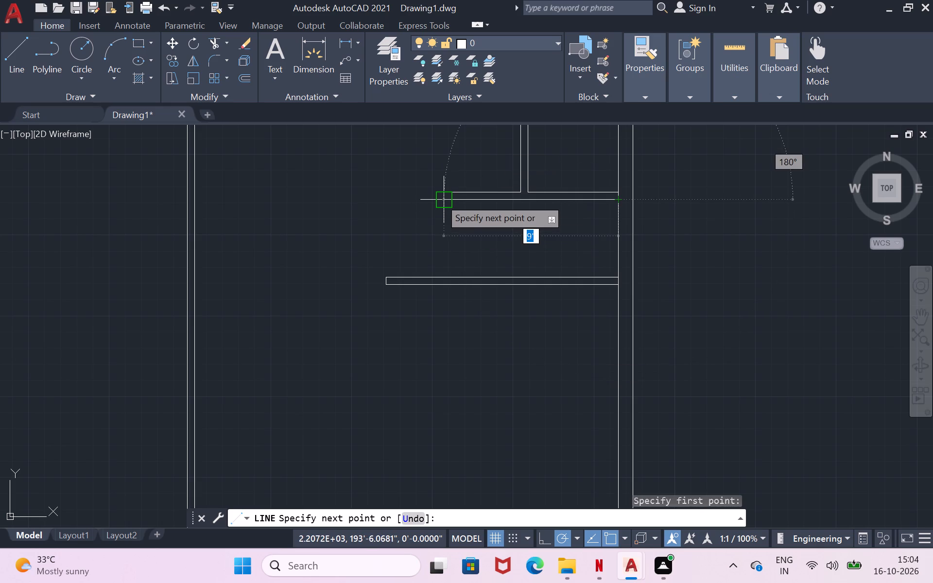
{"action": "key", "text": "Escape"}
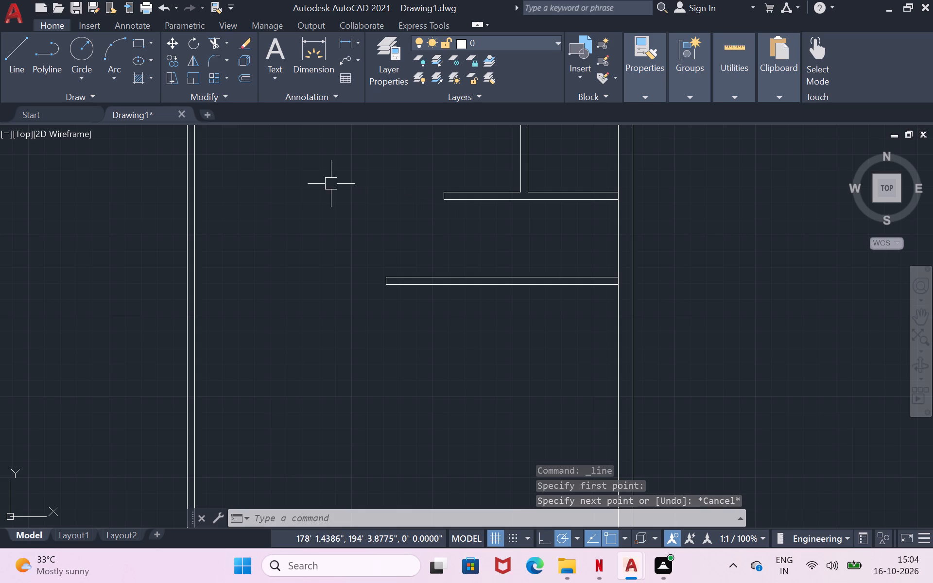
Draw a 4' vertical line from the upper partition's lower left corner down to the lower partition's top face.
{"action": "left_click", "coordinate": [24, 64]}
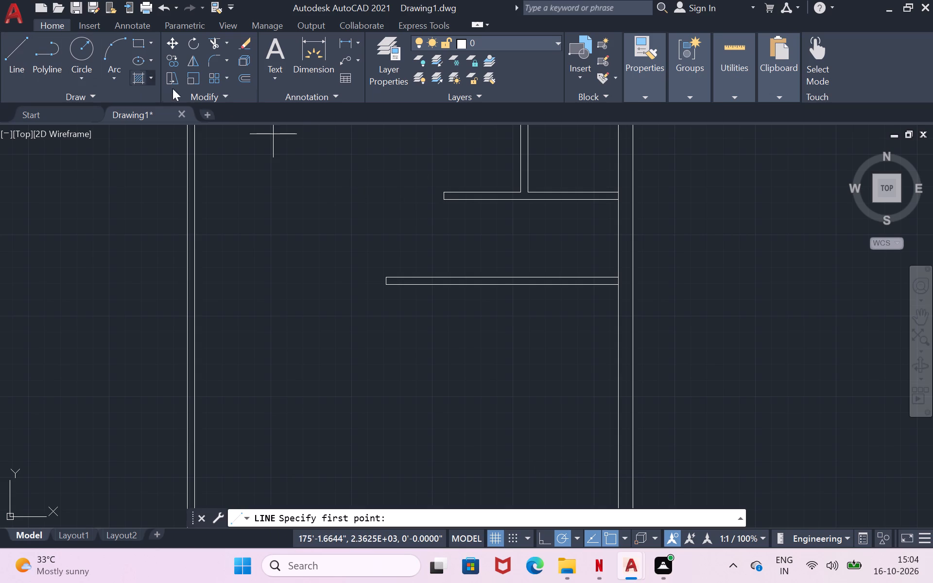
{"action": "left_click", "coordinate": [444, 196]}
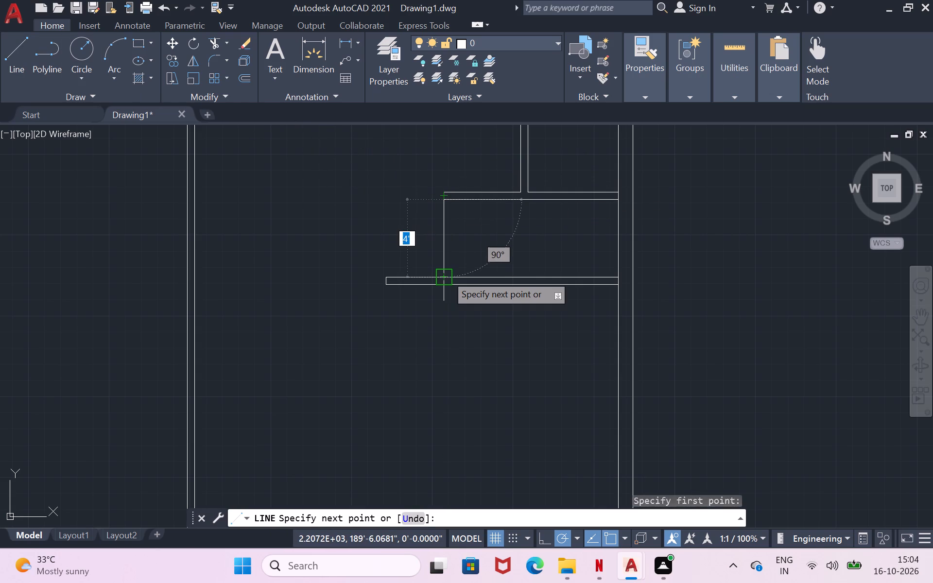
{"action": "left_click", "coordinate": [446, 274]}
{"action": "key", "text": "Return"}
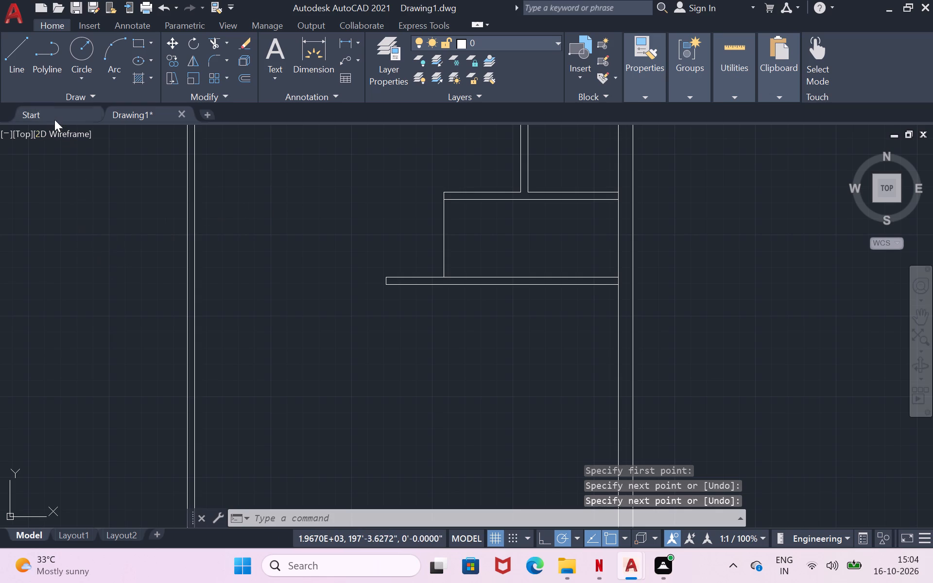
Extend the upper horizontal partition 1' to the left with lines, including a 4.5" end cap and the return line along its upper face.
{"action": "left_click", "coordinate": [15, 72]}
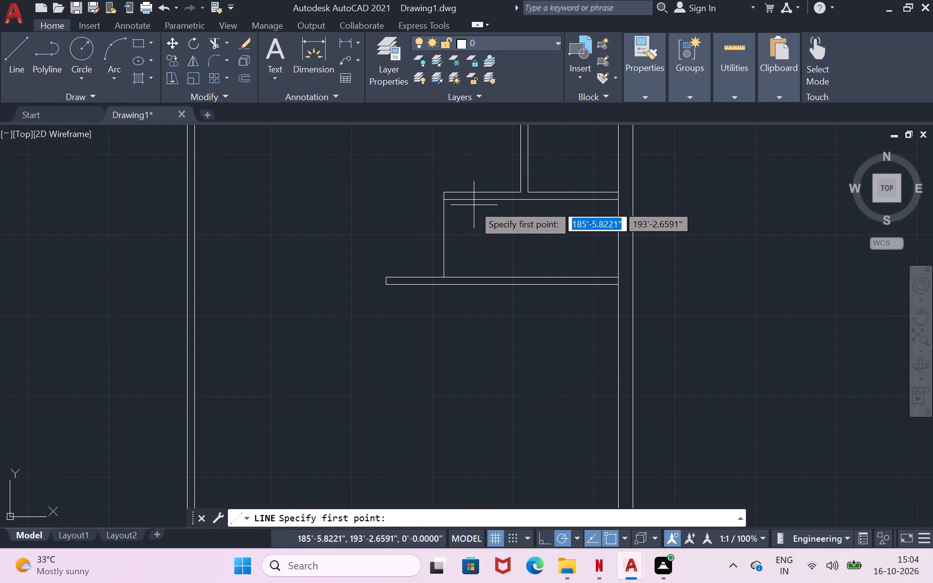
{"action": "scroll", "coordinate": [444, 203], "scroll_direction": "up", "scroll_amount": 1}
{"action": "left_click", "coordinate": [444, 201]}
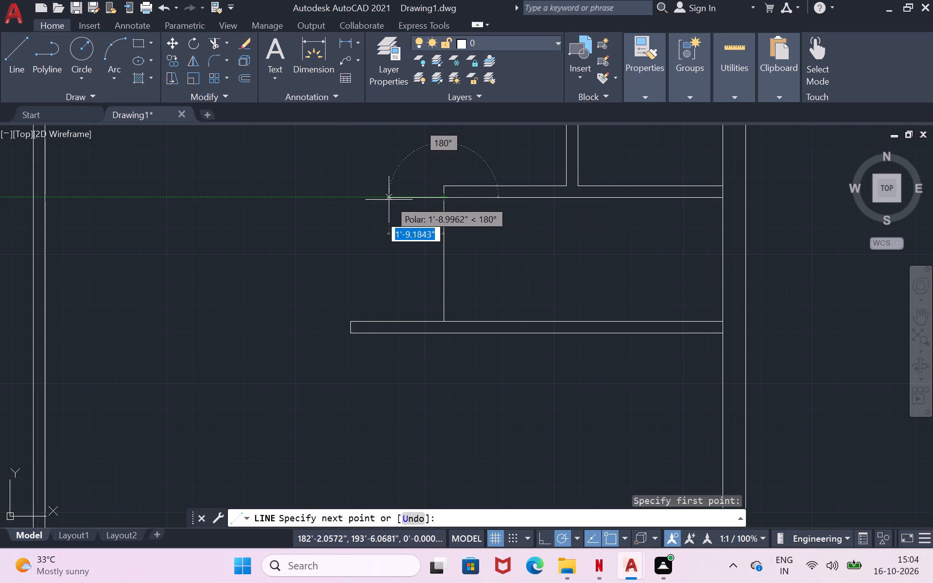
{"action": "key", "text": "1"}
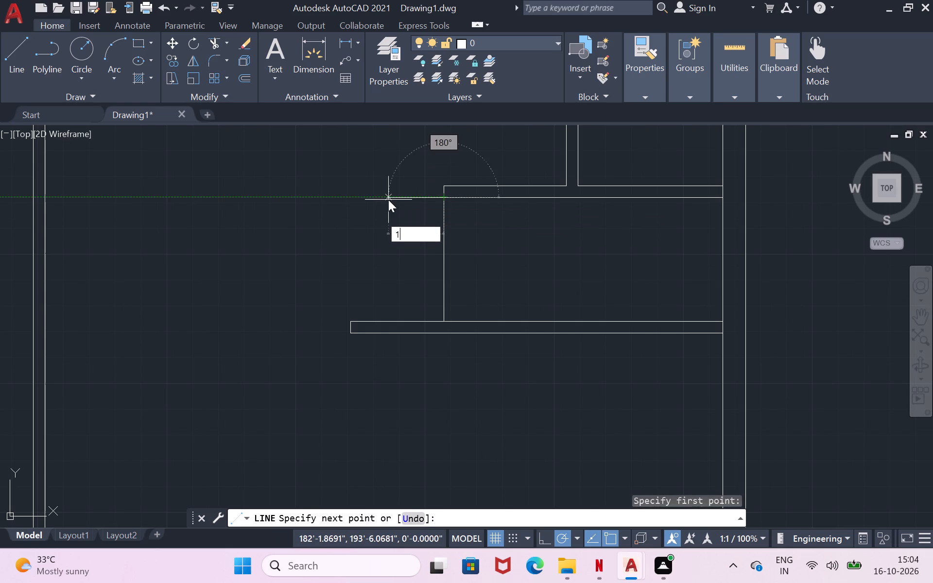
{"action": "key", "text": "apostrophe"}
{"action": "key", "text": "Return"}
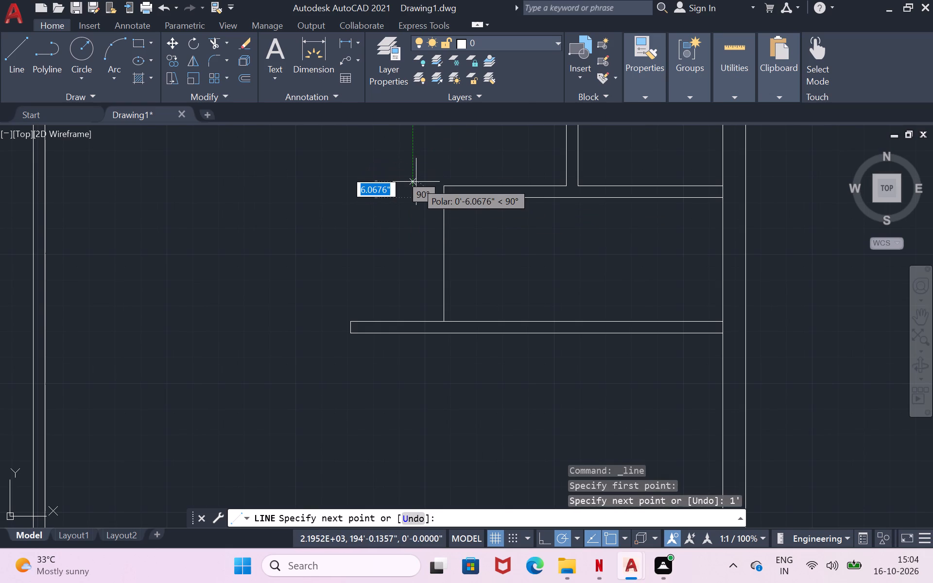
{"action": "type", "text": "4.5\""}
{"action": "key", "text": "Return"}
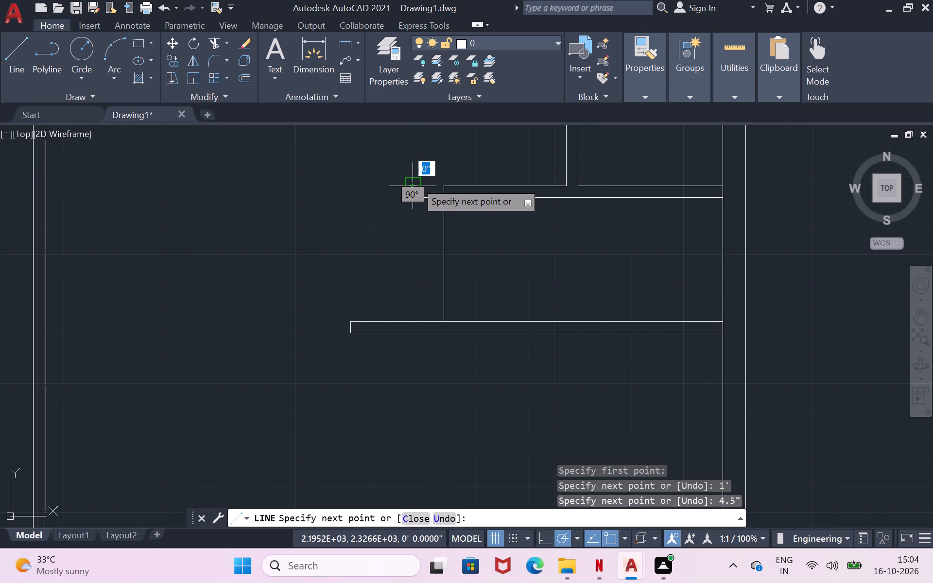
{"action": "left_click", "coordinate": [441, 185]}
{"action": "key", "text": "Return"}
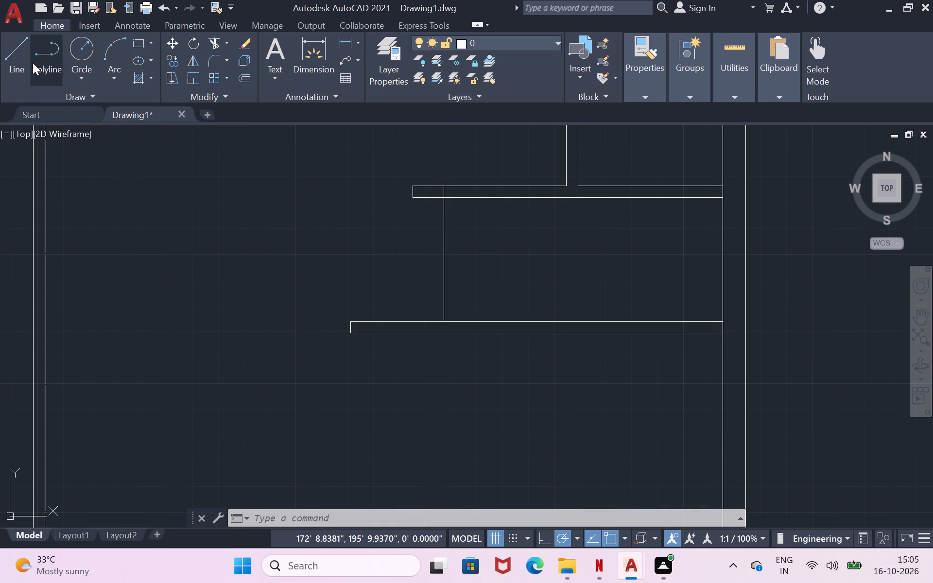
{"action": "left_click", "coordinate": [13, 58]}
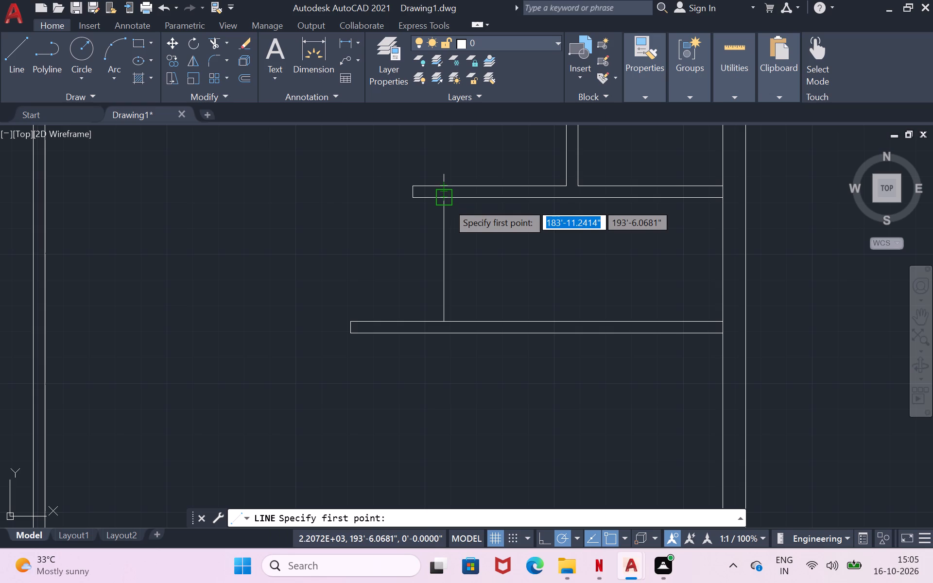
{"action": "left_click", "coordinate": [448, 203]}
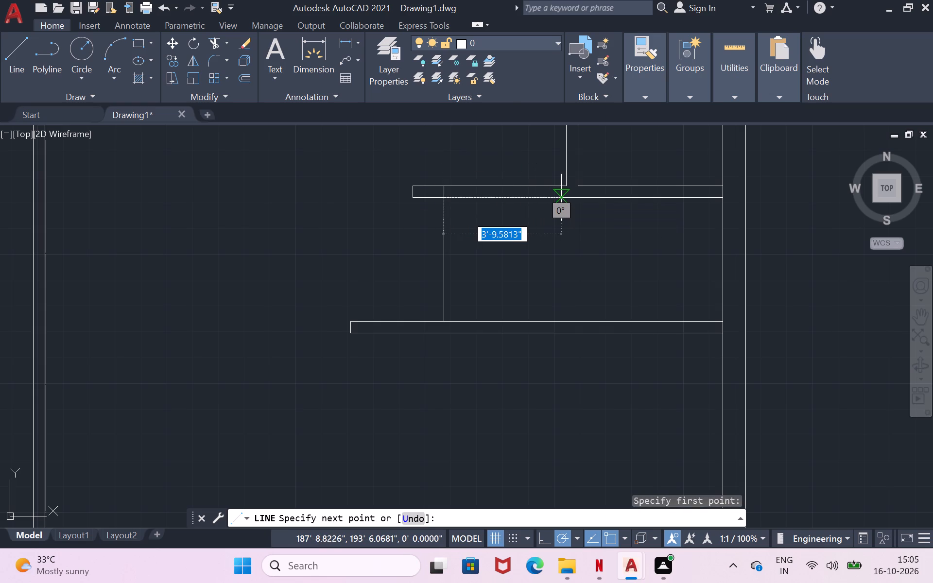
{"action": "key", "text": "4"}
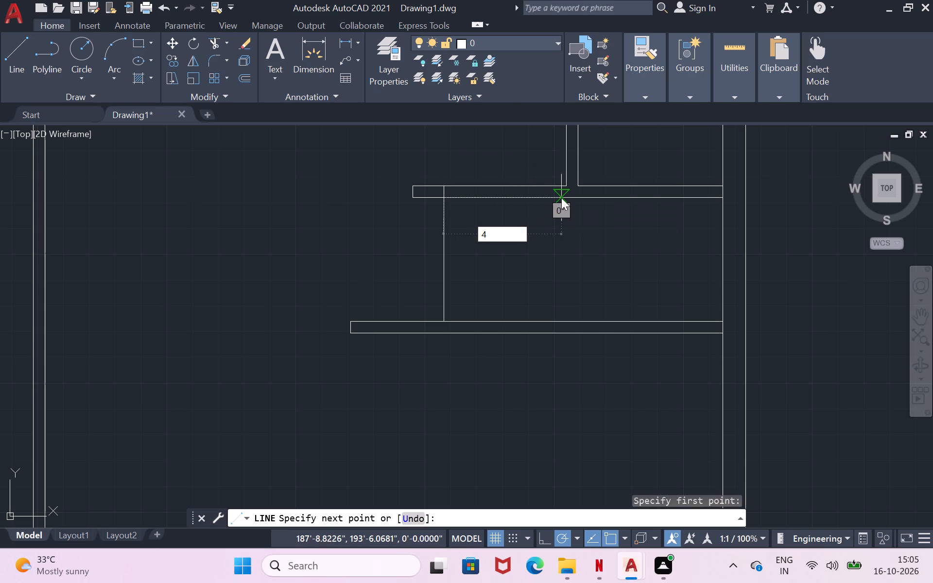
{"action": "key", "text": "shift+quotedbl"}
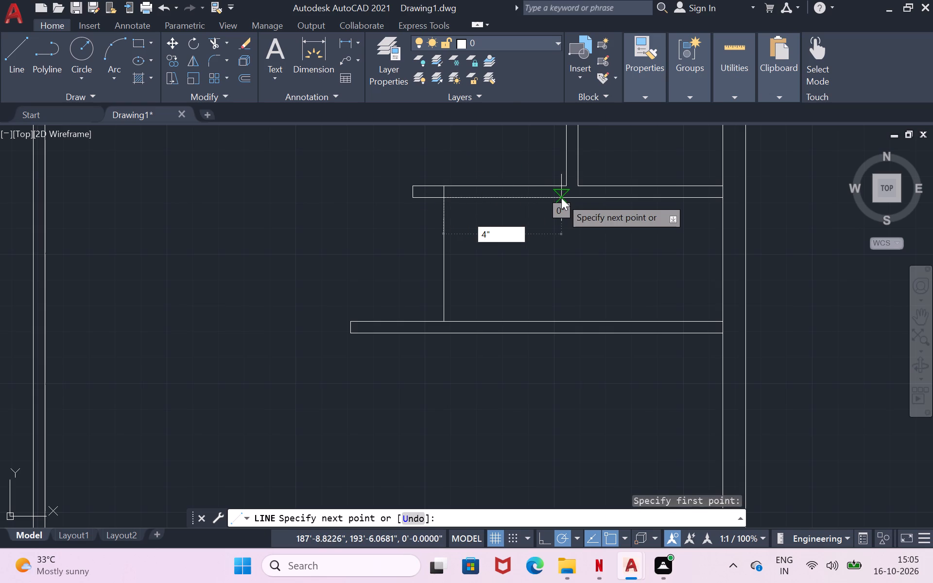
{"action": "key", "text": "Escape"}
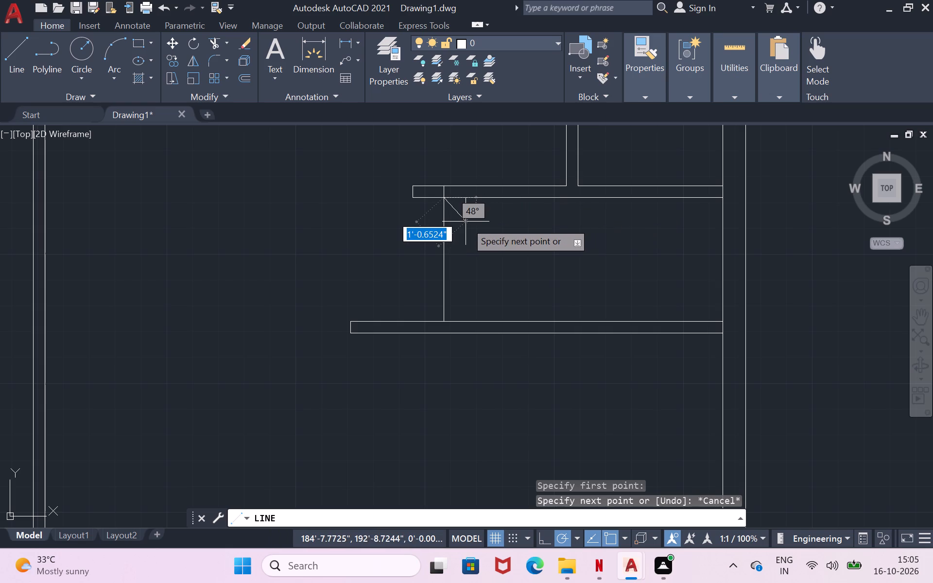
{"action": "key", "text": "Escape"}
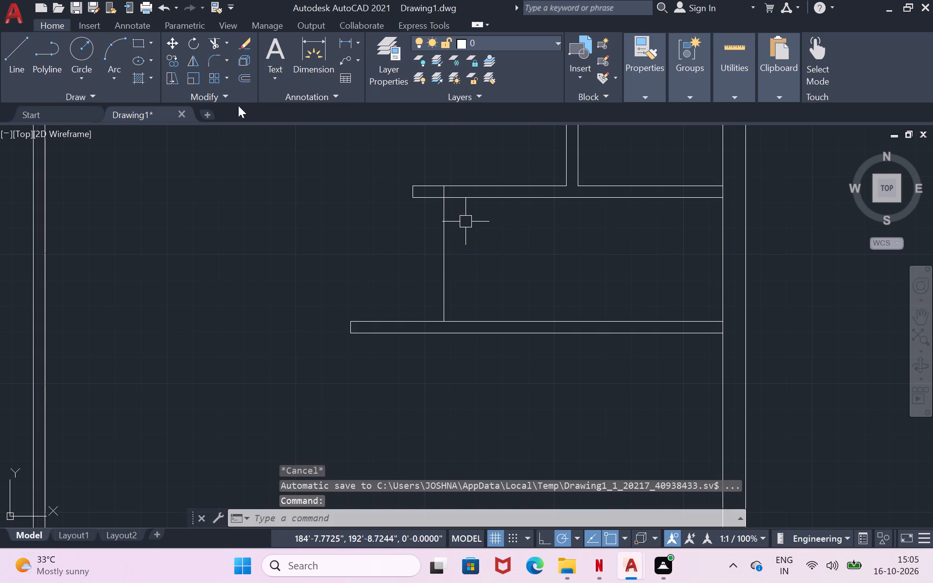
Offset the vertical line between the two horizontal partitions 4.5" to the right to form the wall's second face.
{"action": "left_click", "coordinate": [447, 246]}
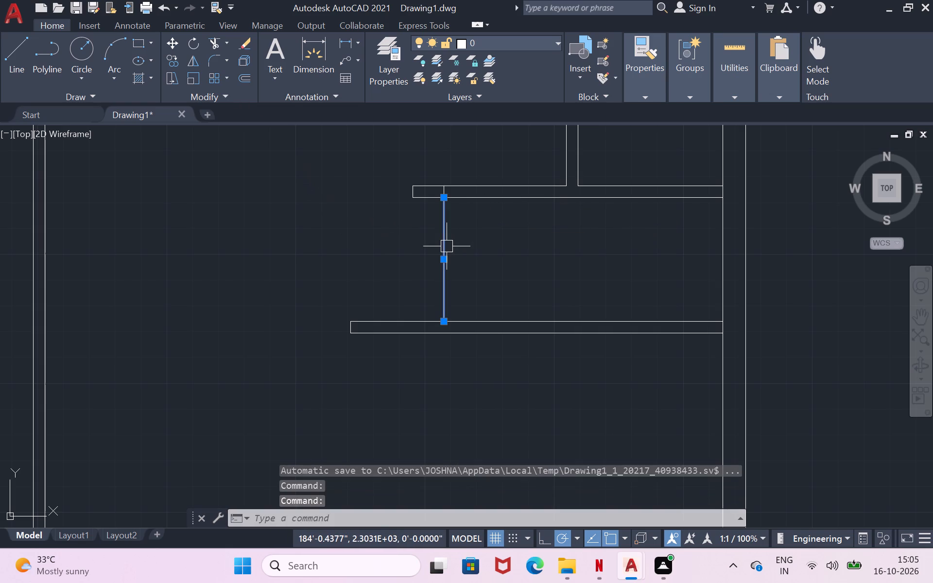
{"action": "key", "text": "o"}
{"action": "key", "text": "Return"}
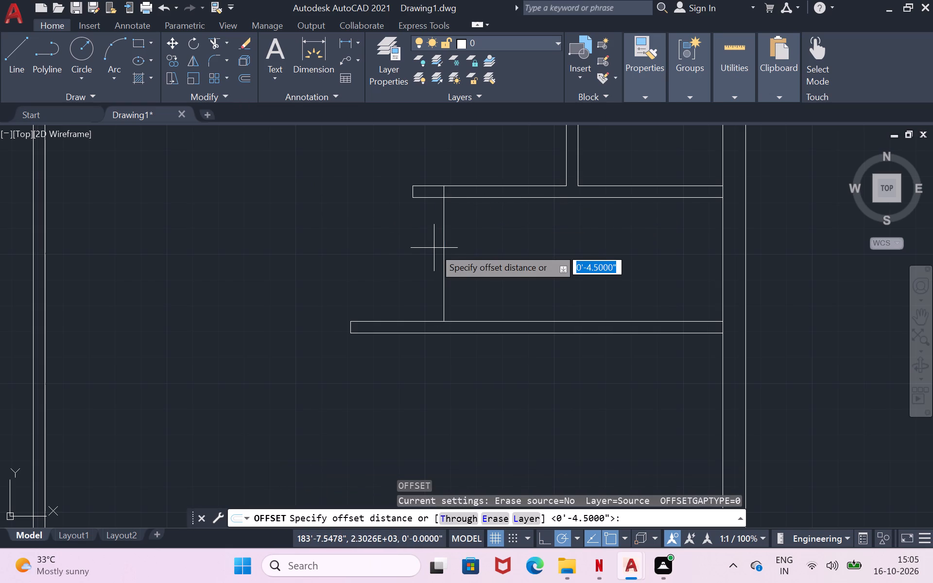
{"action": "left_click", "coordinate": [442, 255]}
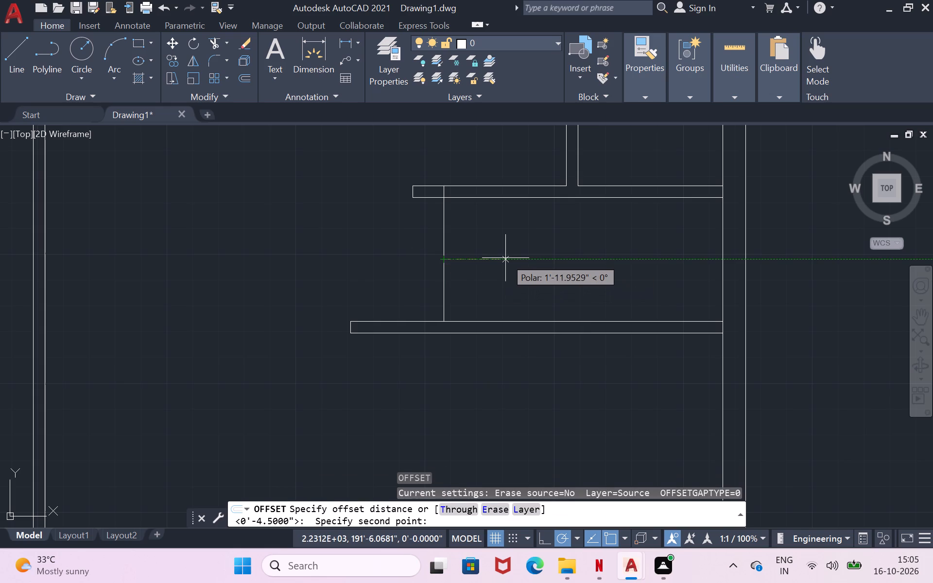
{"action": "type", "text": "4.5\""}
{"action": "key", "text": "Return"}
{"action": "left_click", "coordinate": [505, 258]}
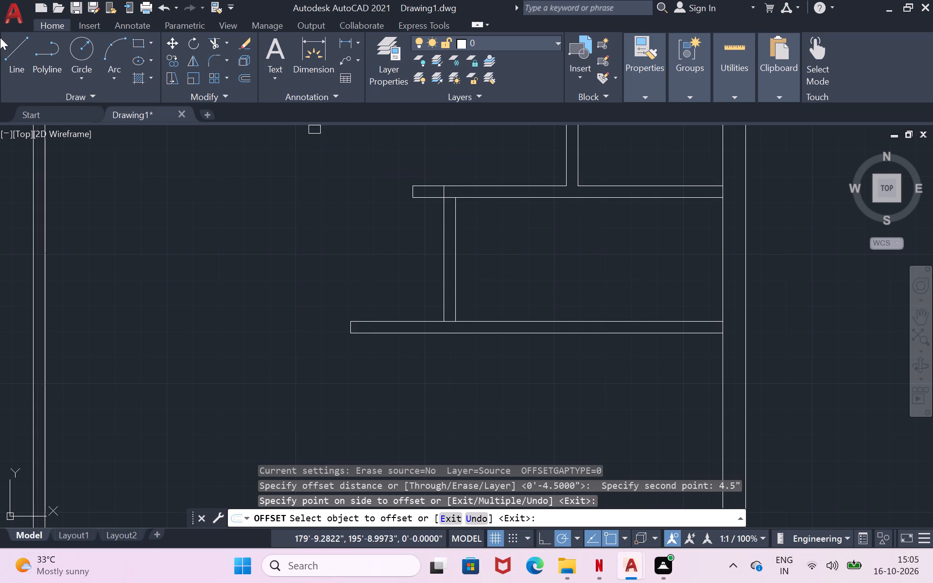
Draw a line 4" down the short vertical wall's left face from the upper partition, continuing straight across to its right face.
{"action": "left_click", "coordinate": [11, 53]}
{"action": "left_click", "coordinate": [446, 201]}
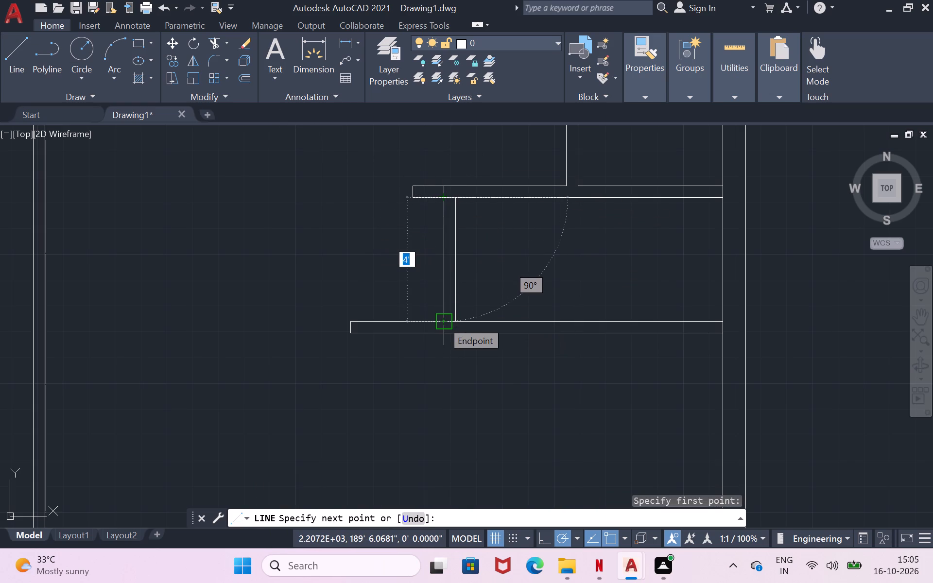
{"action": "type", "text": "4\""}
{"action": "key", "text": "Return"}
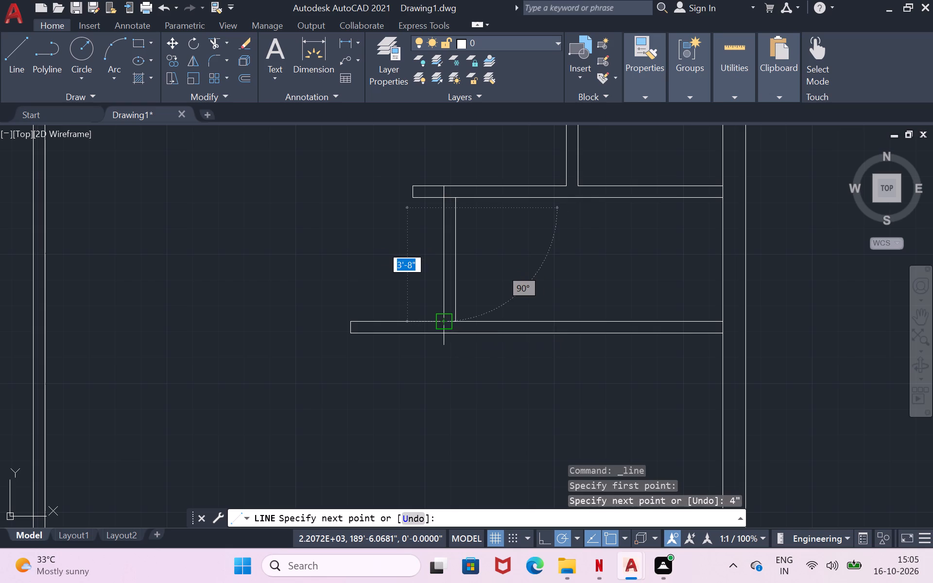
{"action": "left_click", "coordinate": [455, 209]}
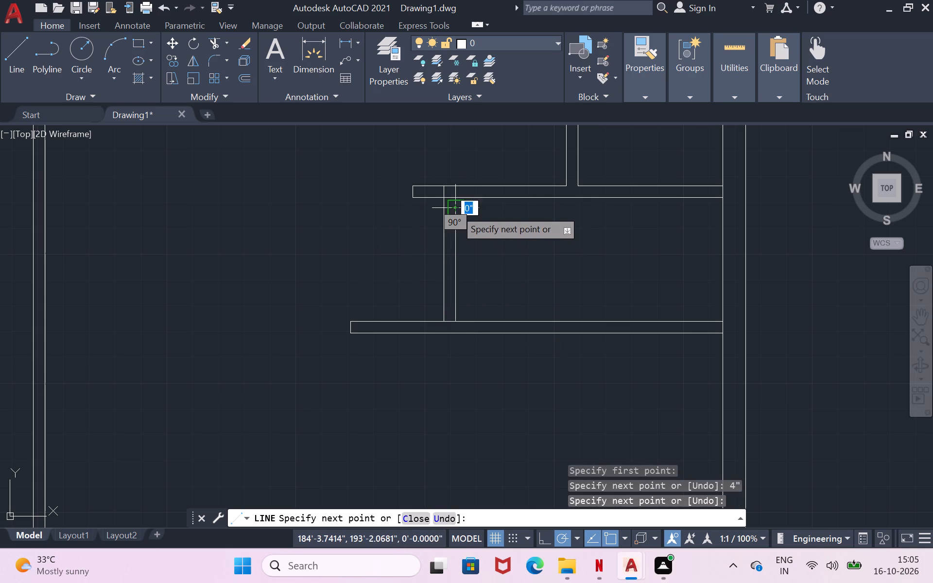
{"action": "key", "text": "Return"}
{"action": "scroll", "coordinate": [459, 208], "scroll_direction": "down", "scroll_amount": 1}
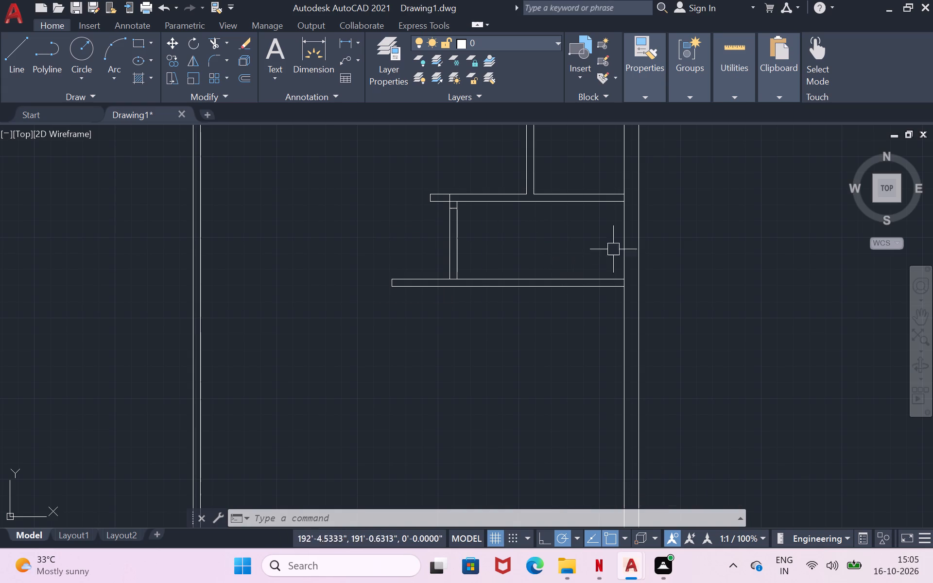
Trim the short vertical wall's line inside the upper horizontal partition and the partition's lower face segment between the wall's two faces.
{"action": "scroll", "coordinate": [639, 298], "scroll_direction": "up", "scroll_amount": 1}
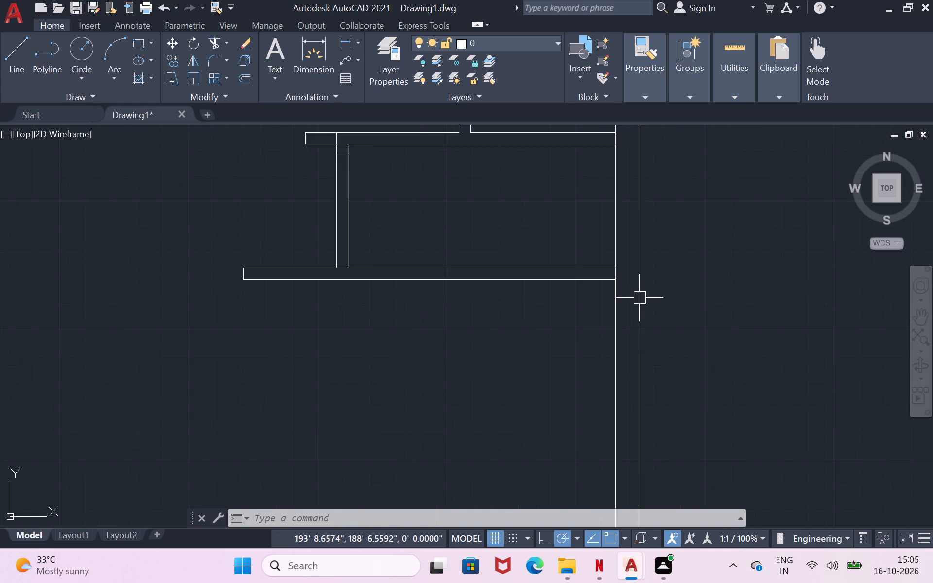
{"action": "scroll", "coordinate": [639, 298], "scroll_direction": "up", "scroll_amount": 1}
{"action": "scroll", "coordinate": [639, 293], "scroll_direction": "down", "scroll_amount": 2}
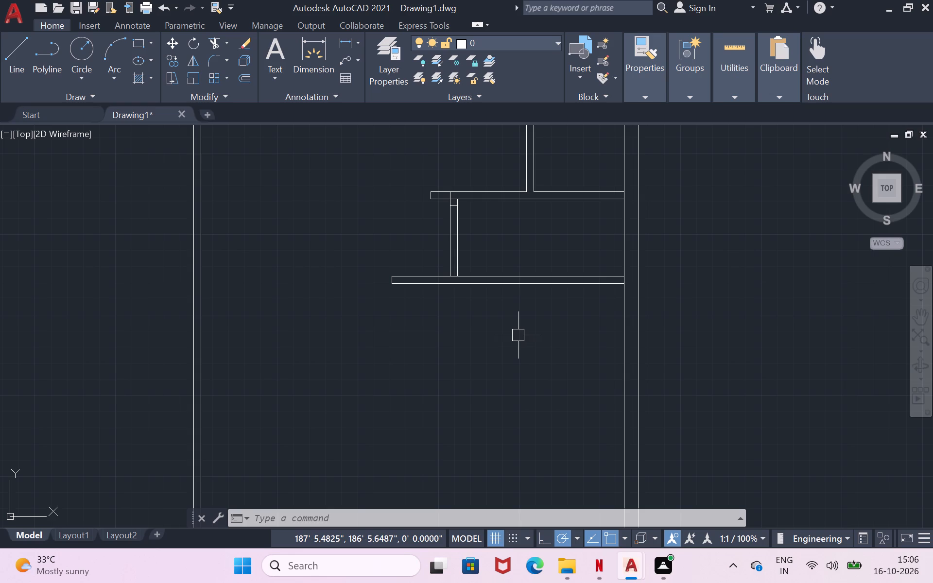
{"action": "scroll", "coordinate": [513, 335], "scroll_direction": "down", "scroll_amount": 1}
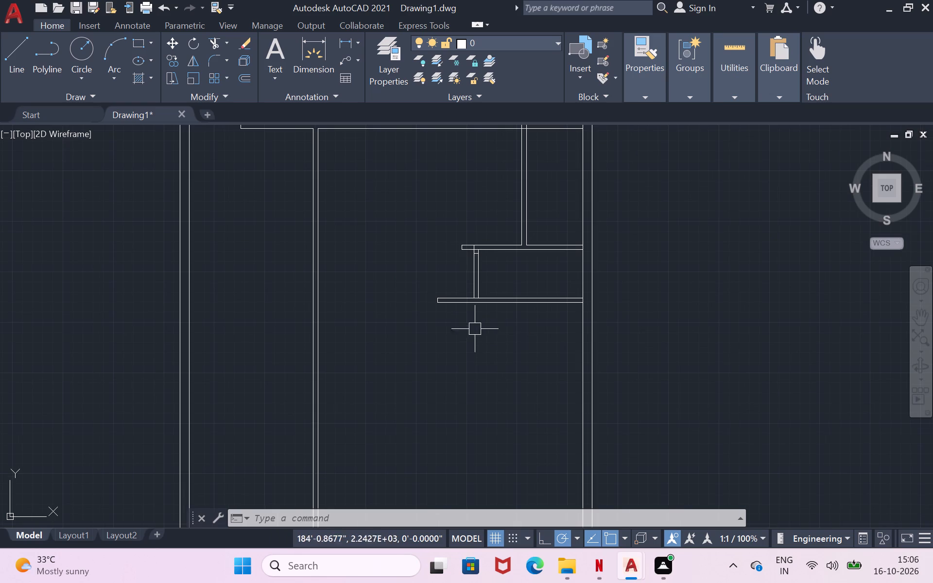
{"action": "scroll", "coordinate": [473, 257], "scroll_direction": "up", "scroll_amount": 2}
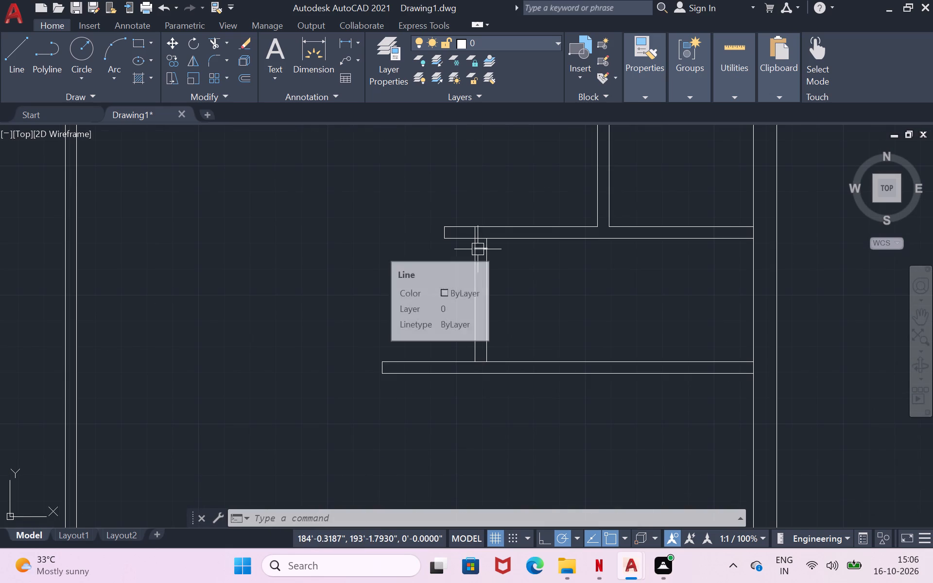
{"action": "type", "text": "tr"}
{"action": "key", "text": "space"}
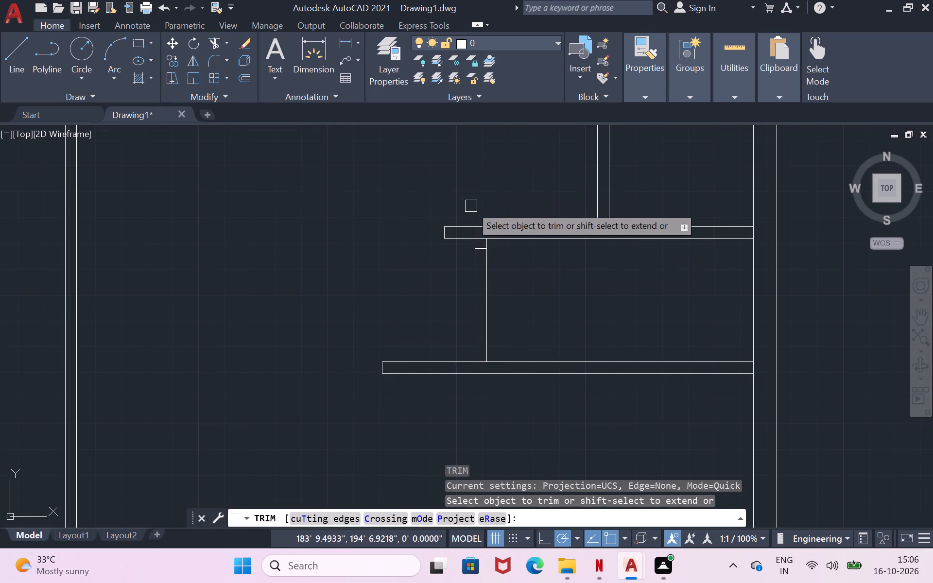
{"action": "scroll", "coordinate": [468, 231], "scroll_direction": "up", "scroll_amount": 2}
{"action": "left_click", "coordinate": [484, 231]}
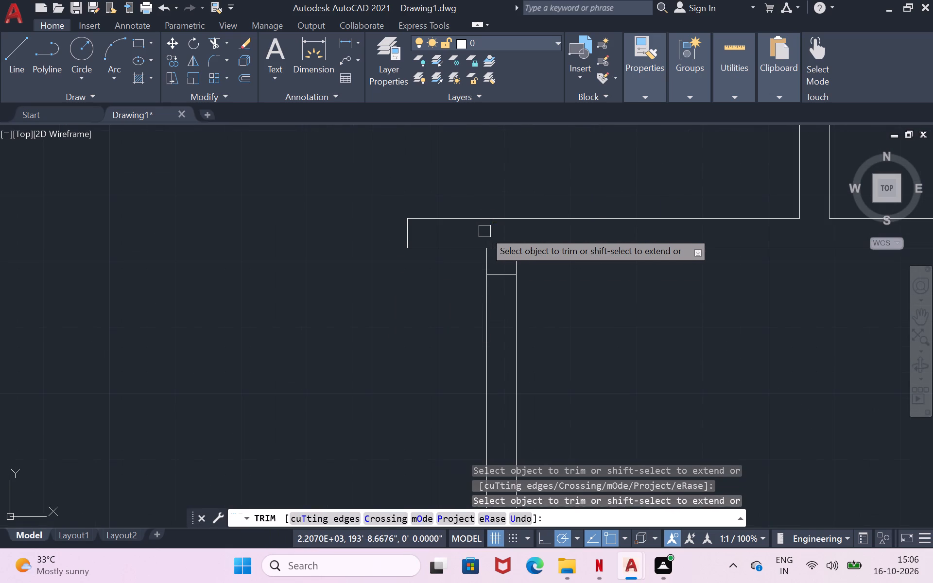
{"action": "left_click", "coordinate": [498, 252]}
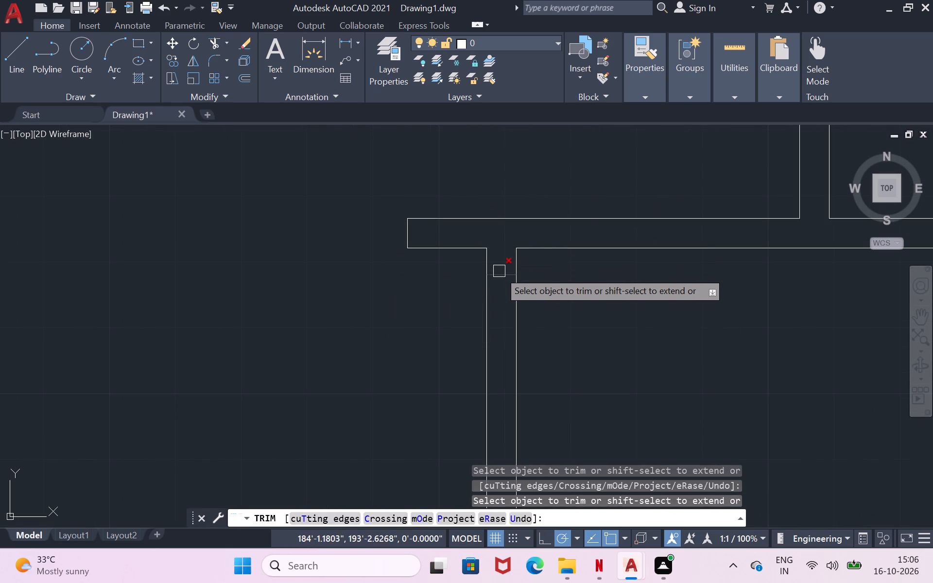
{"action": "scroll", "coordinate": [499, 276], "scroll_direction": "down", "scroll_amount": 3}
{"action": "key", "text": "Return"}
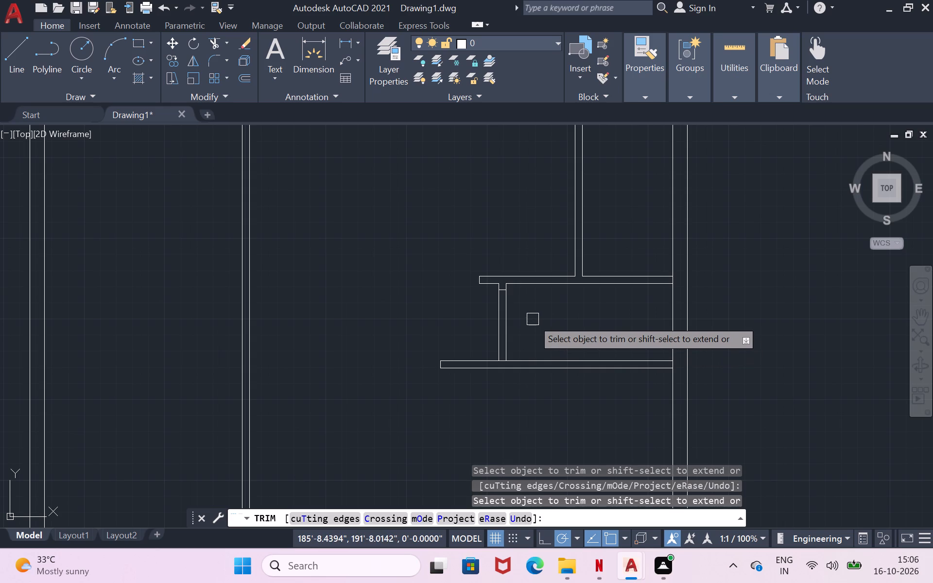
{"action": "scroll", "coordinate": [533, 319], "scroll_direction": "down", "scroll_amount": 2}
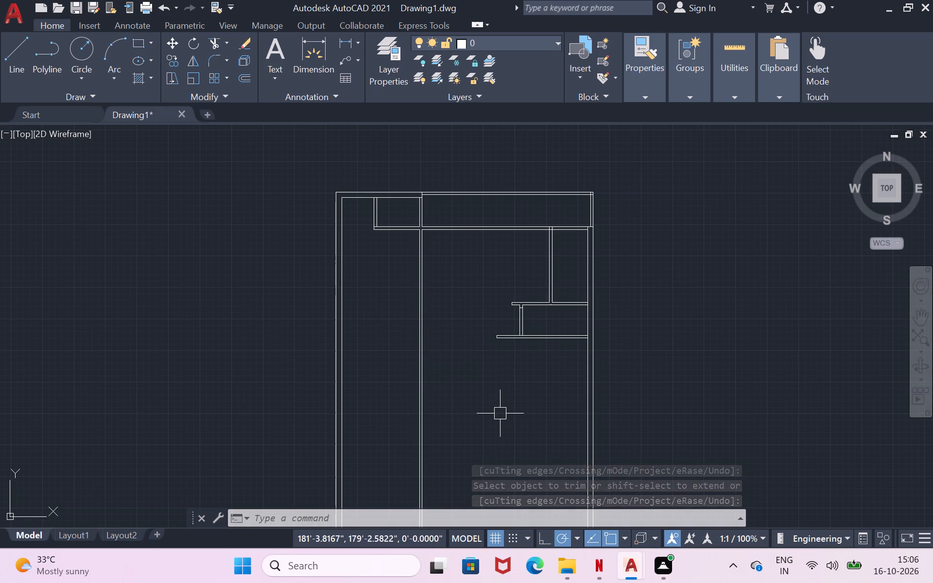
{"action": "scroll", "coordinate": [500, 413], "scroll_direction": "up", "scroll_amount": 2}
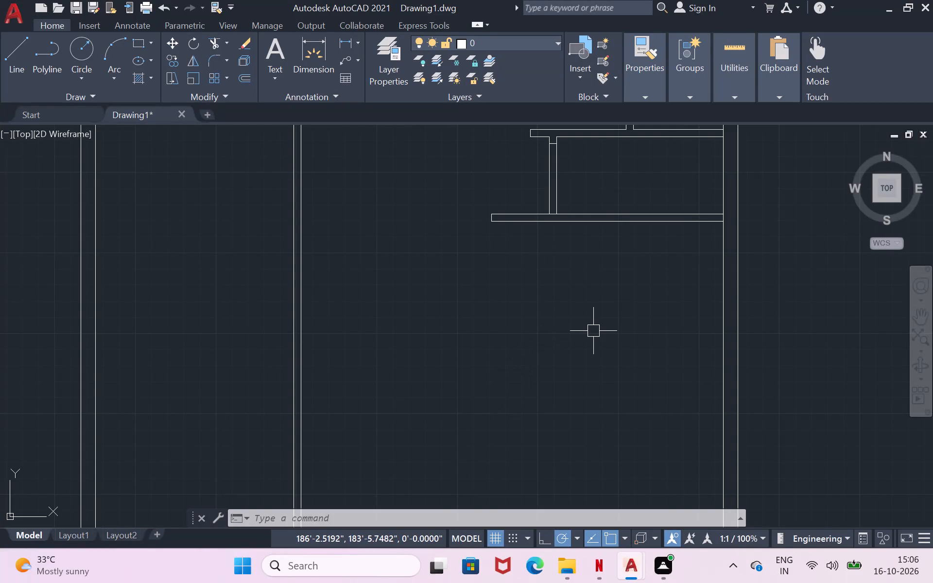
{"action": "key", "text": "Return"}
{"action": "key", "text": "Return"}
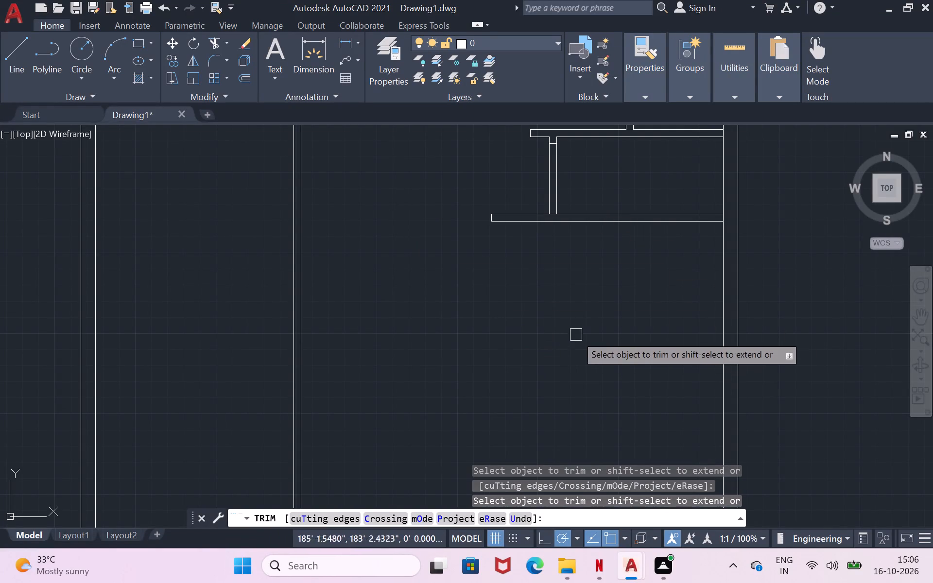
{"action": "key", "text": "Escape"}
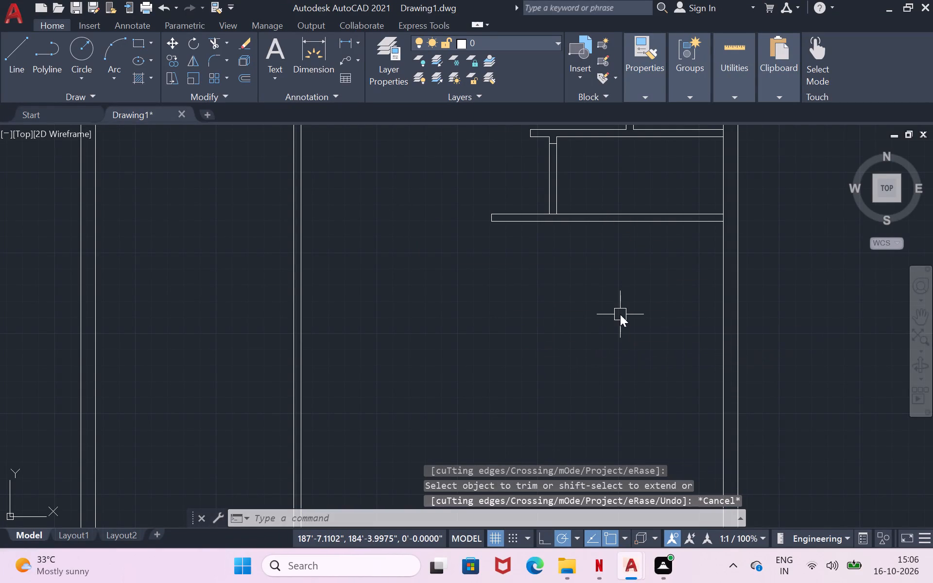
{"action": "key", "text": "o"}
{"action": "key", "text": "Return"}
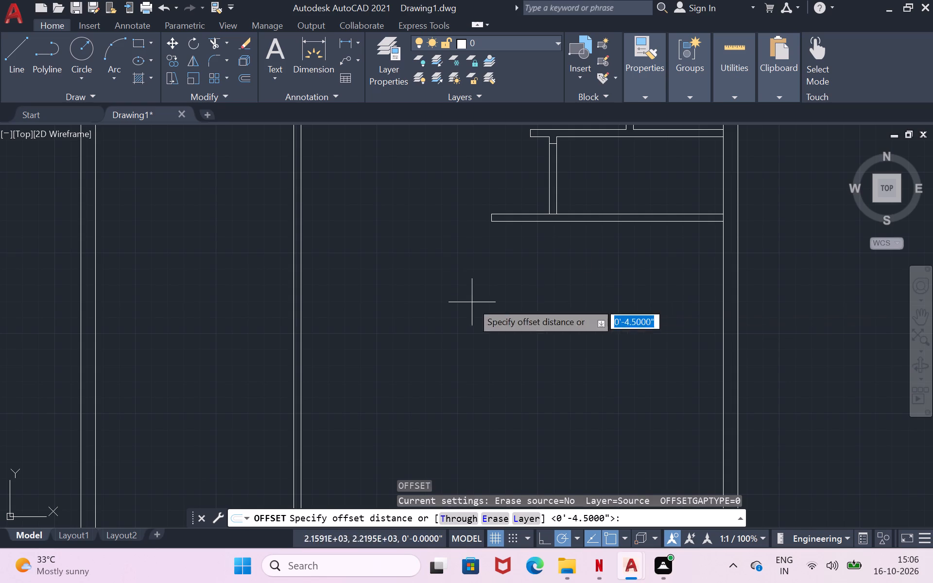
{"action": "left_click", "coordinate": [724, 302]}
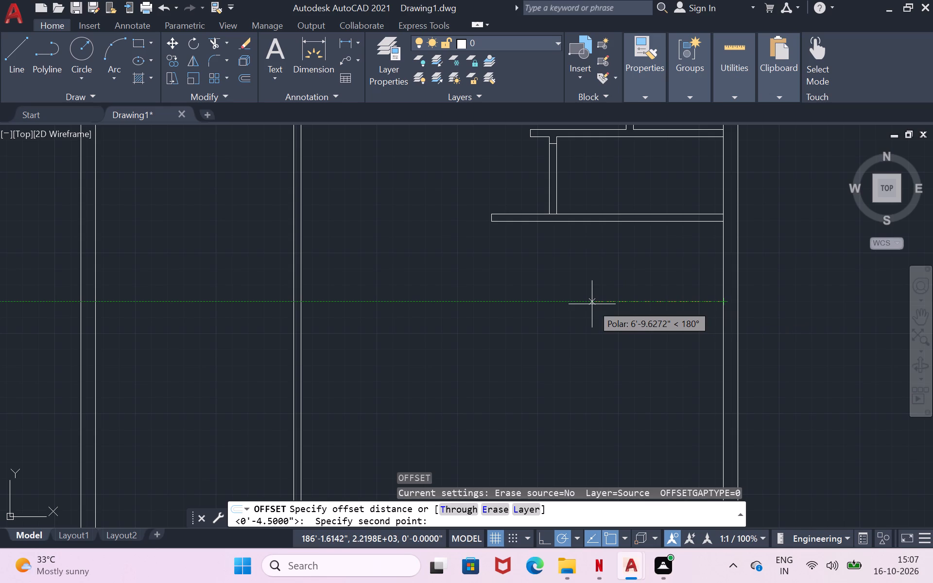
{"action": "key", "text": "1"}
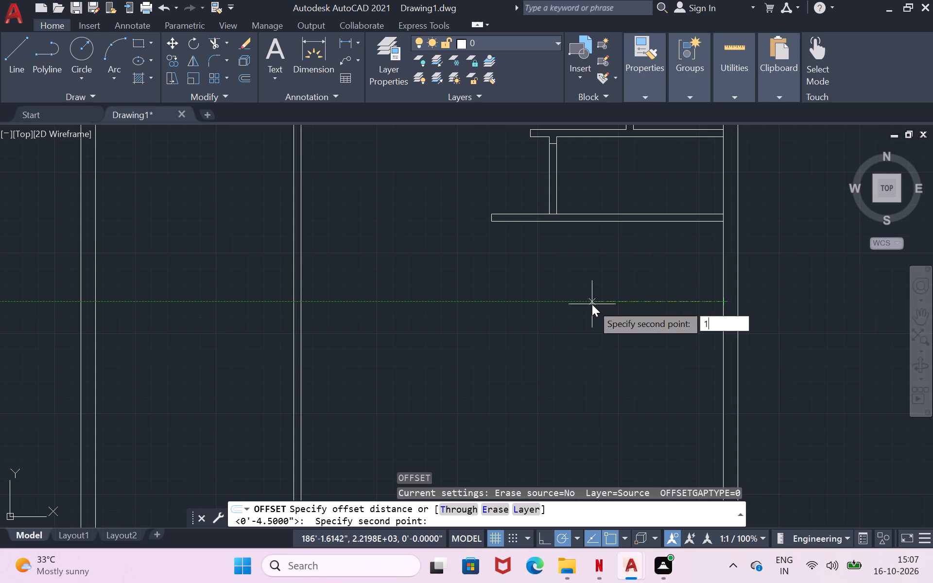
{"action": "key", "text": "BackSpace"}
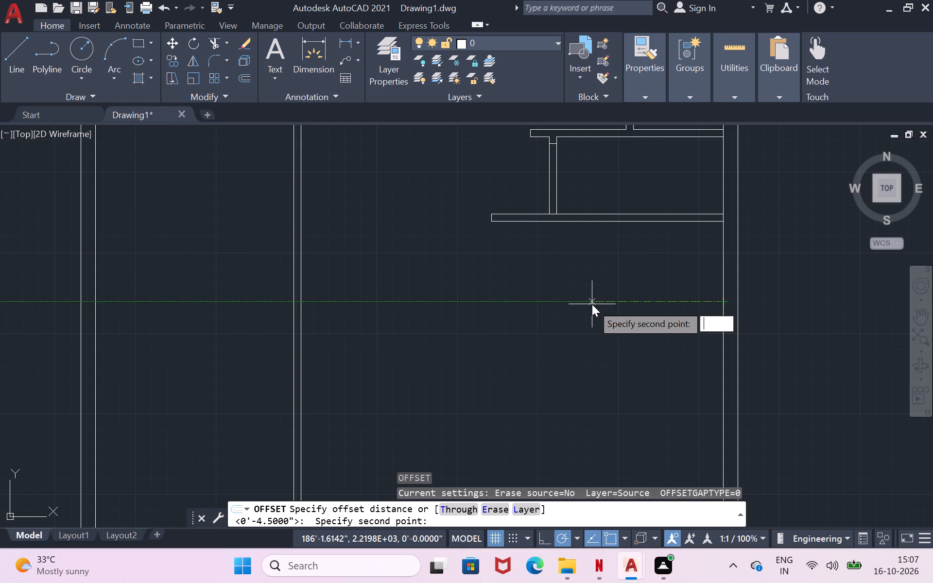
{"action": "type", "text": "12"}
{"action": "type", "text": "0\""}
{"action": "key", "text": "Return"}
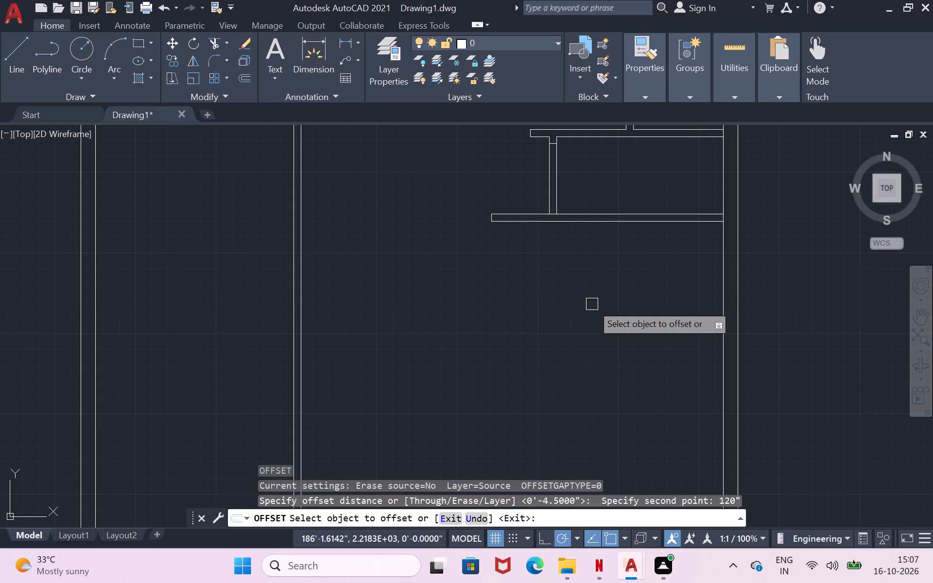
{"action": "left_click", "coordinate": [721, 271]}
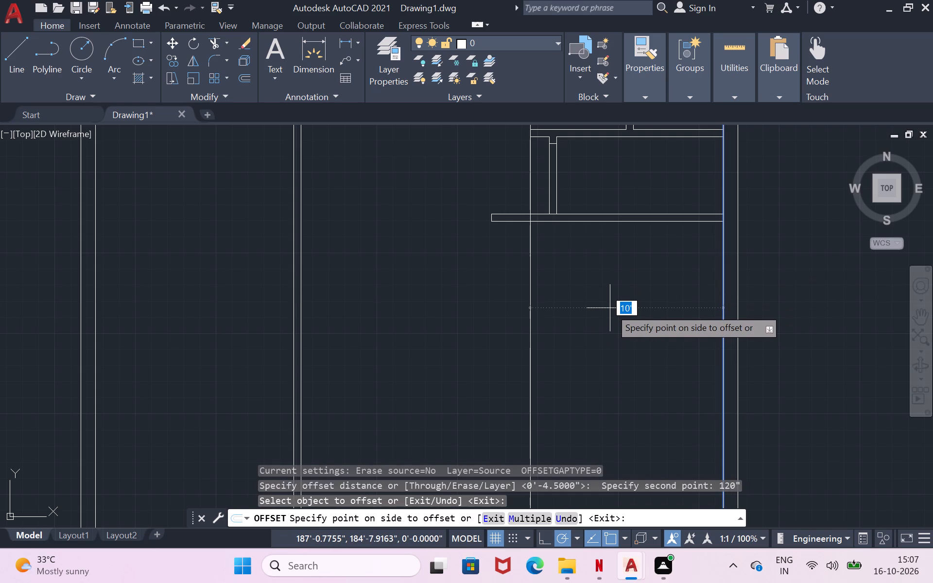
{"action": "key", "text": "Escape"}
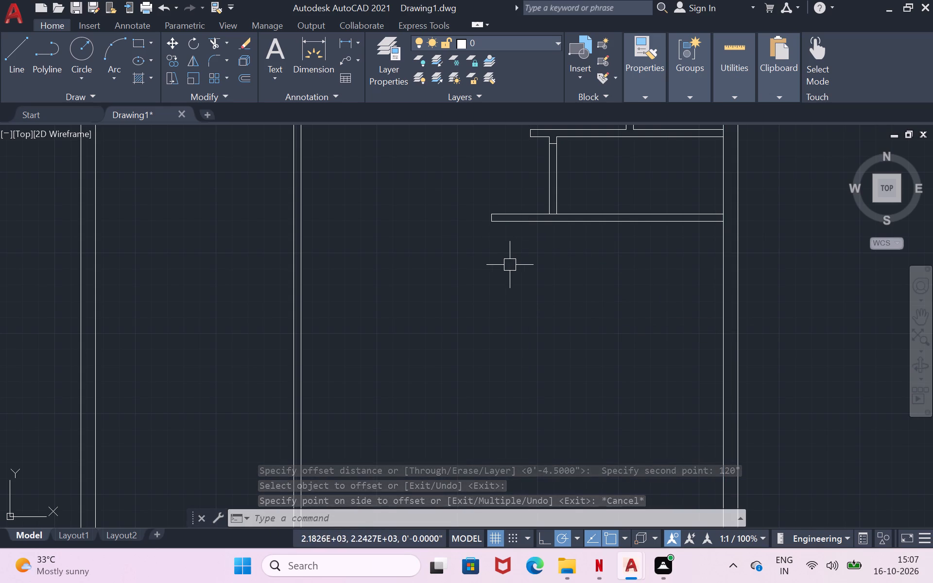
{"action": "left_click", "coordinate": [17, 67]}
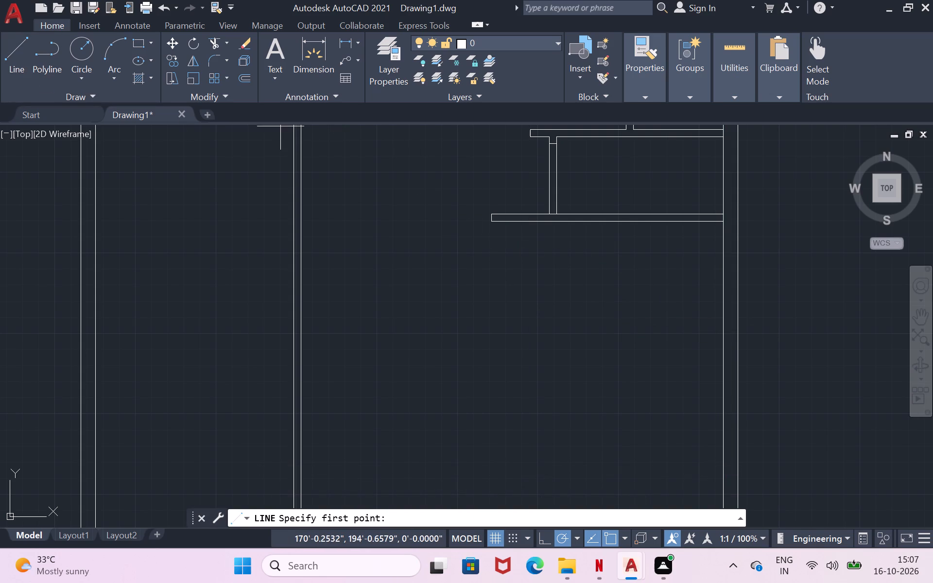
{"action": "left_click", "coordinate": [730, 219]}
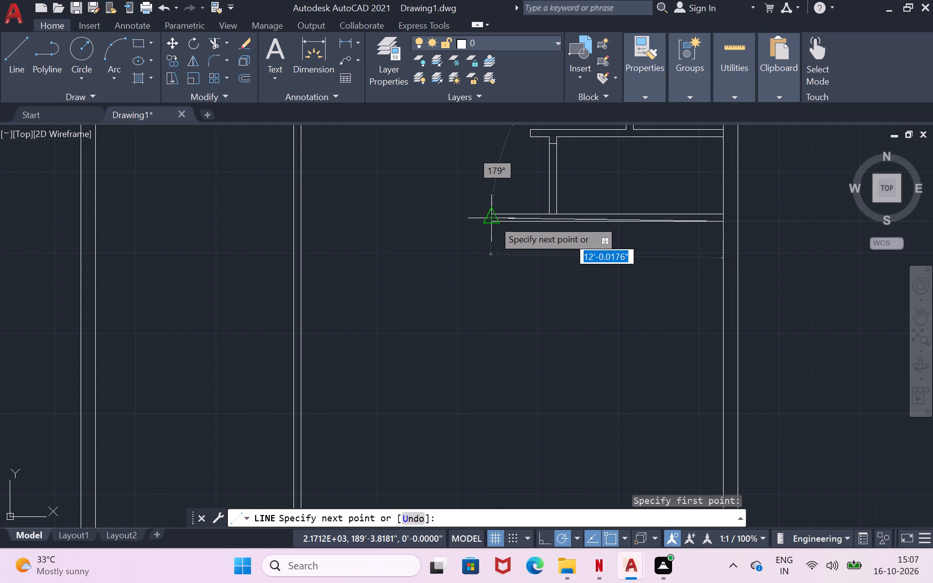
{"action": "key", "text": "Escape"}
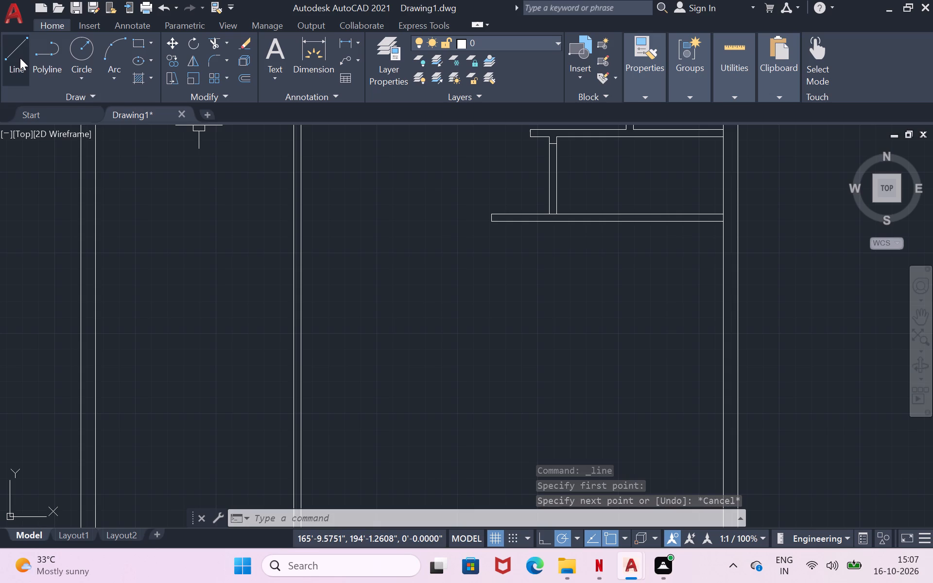
Join the two collinear line segments along the lower horizontal partition's bottom face into one line.
{"action": "left_click", "coordinate": [511, 221]}
{"action": "left_click", "coordinate": [579, 220]}
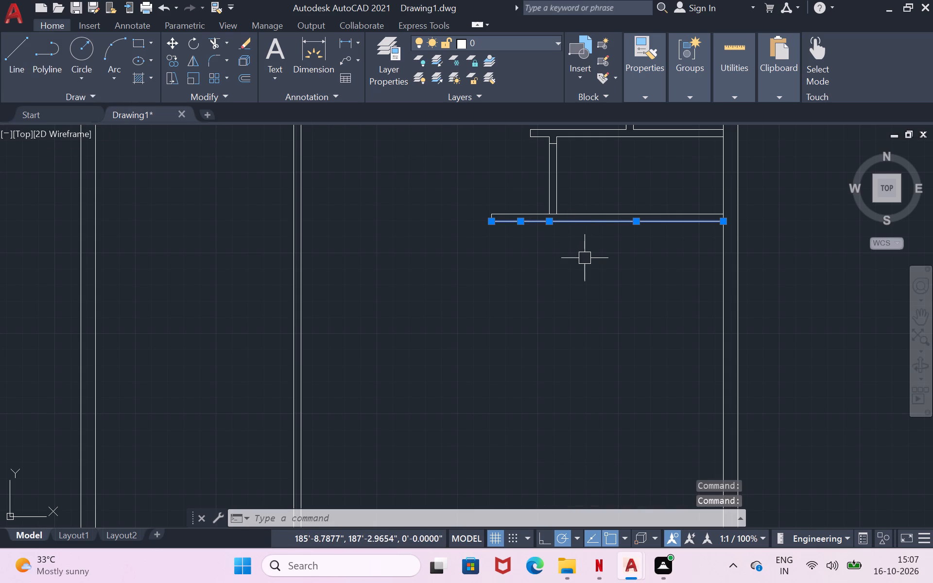
{"action": "key", "text": "j"}
{"action": "key", "text": "Return"}
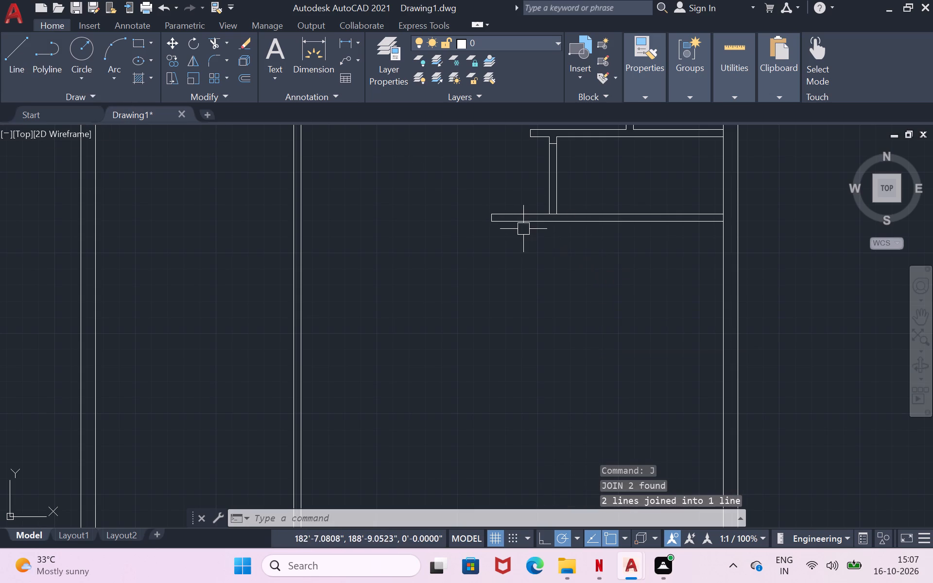
Offset the lower horizontal partition's joined bottom line 10'9" downward.
{"action": "left_click", "coordinate": [512, 224]}
{"action": "key", "text": "o"}
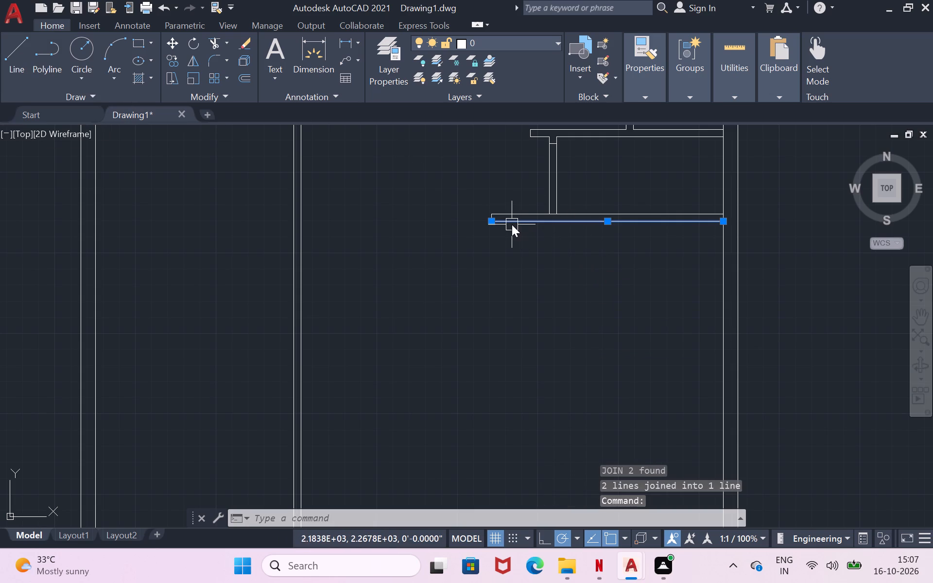
{"action": "key", "text": "Return"}
{"action": "left_click", "coordinate": [512, 224]}
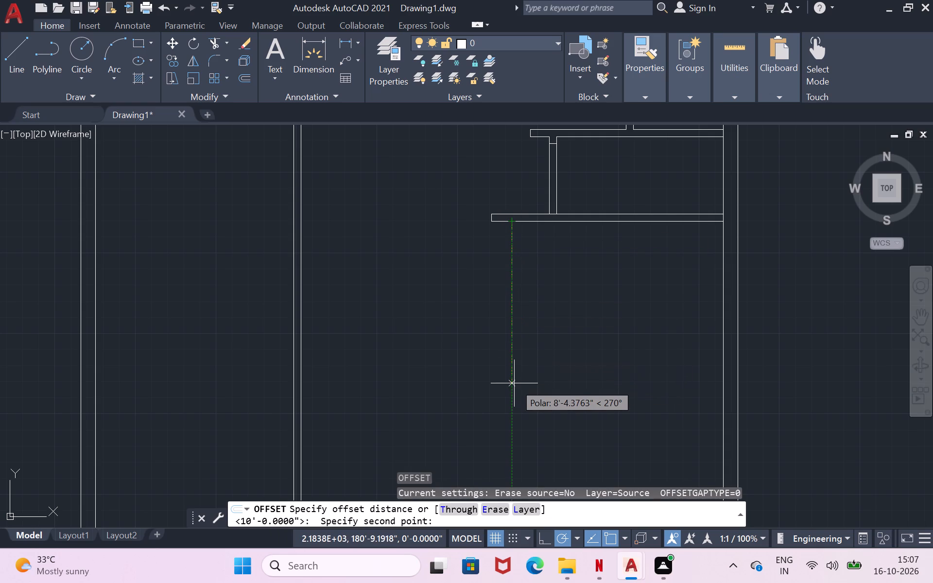
{"action": "type", "text": "10"}
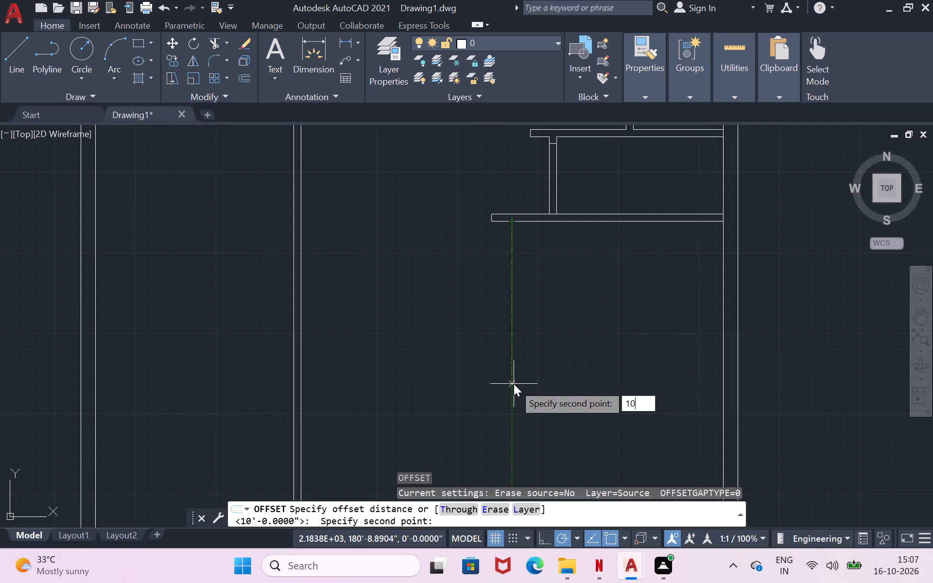
{"action": "type", "text": "'9"}
{"action": "key", "text": "shift+quotedbl"}
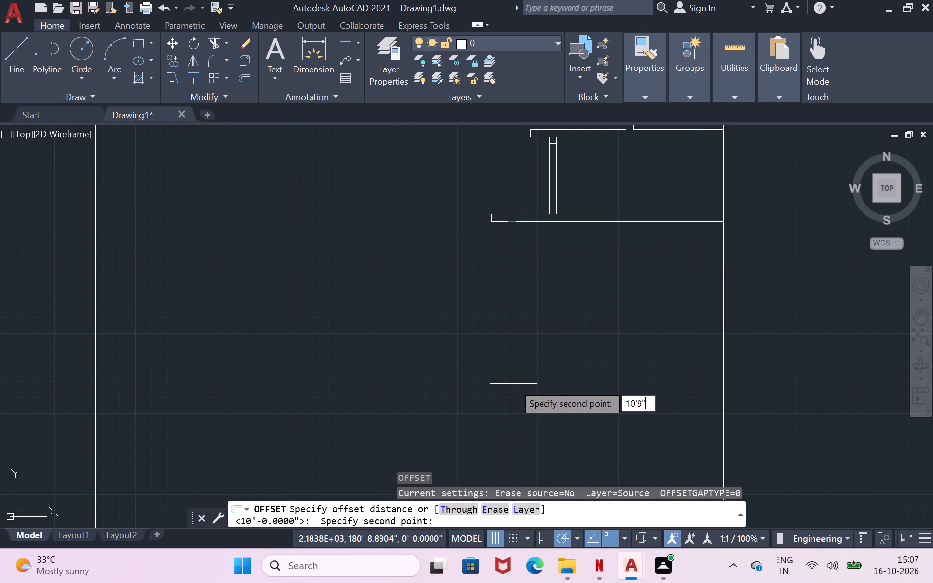
{"action": "key", "text": "Return"}
{"action": "left_click", "coordinate": [514, 384]}
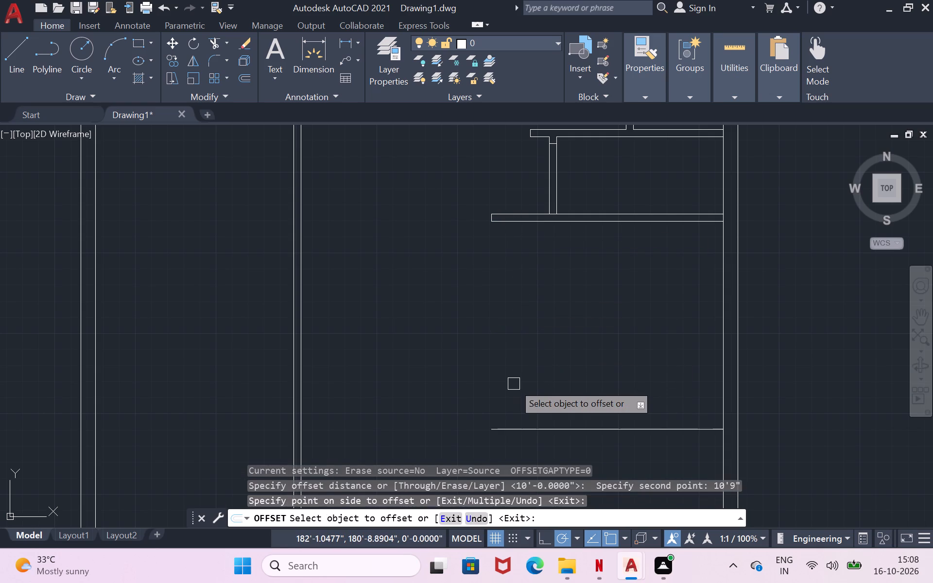
Offset the new horizontal line 4.5" upward to form the partition's second face.
{"action": "left_click", "coordinate": [529, 432]}
{"action": "key", "text": "BackSpace"}
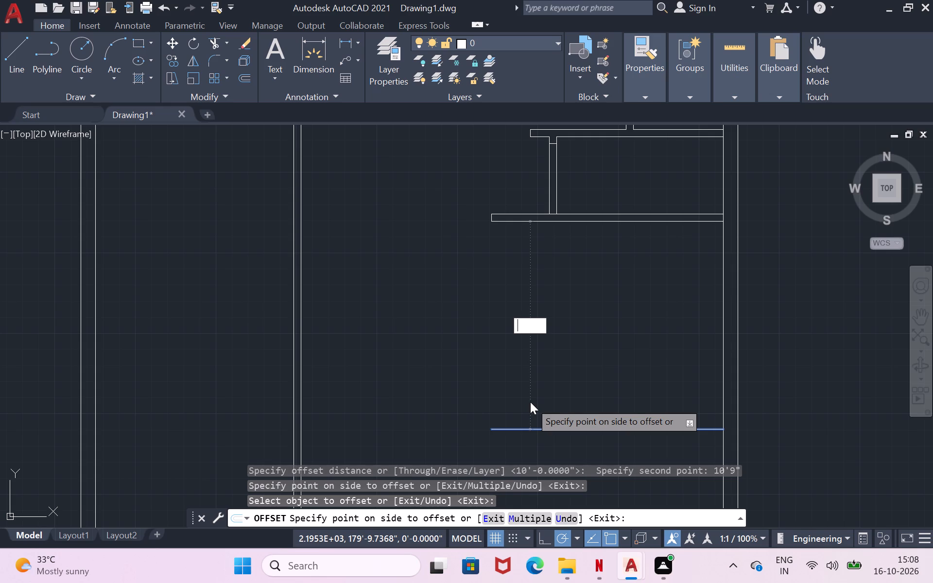
{"action": "key", "text": "4"}
{"action": "type", "text": ".5"}
{"action": "key", "text": "shift+quotedbl"}
{"action": "key", "text": "Return"}
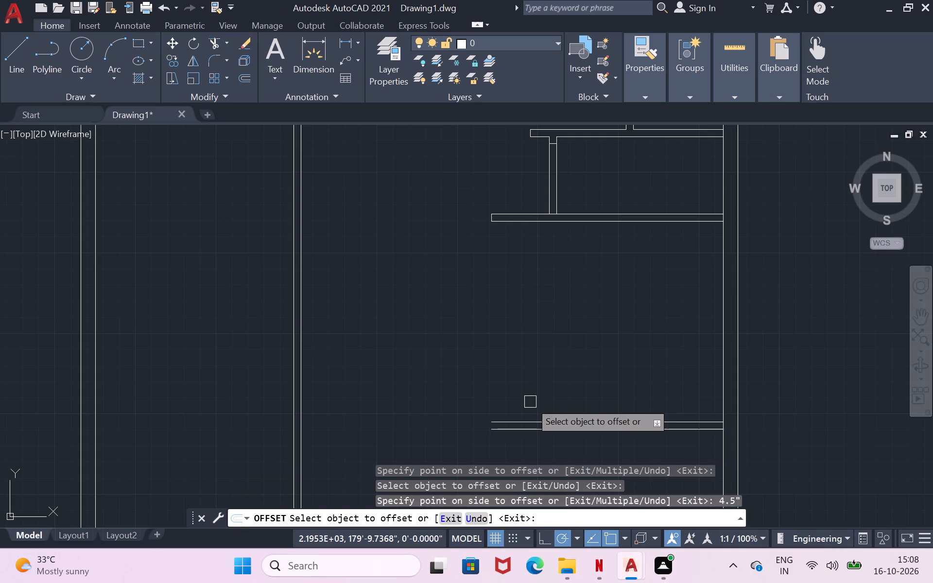
{"action": "left_click", "coordinate": [530, 402]}
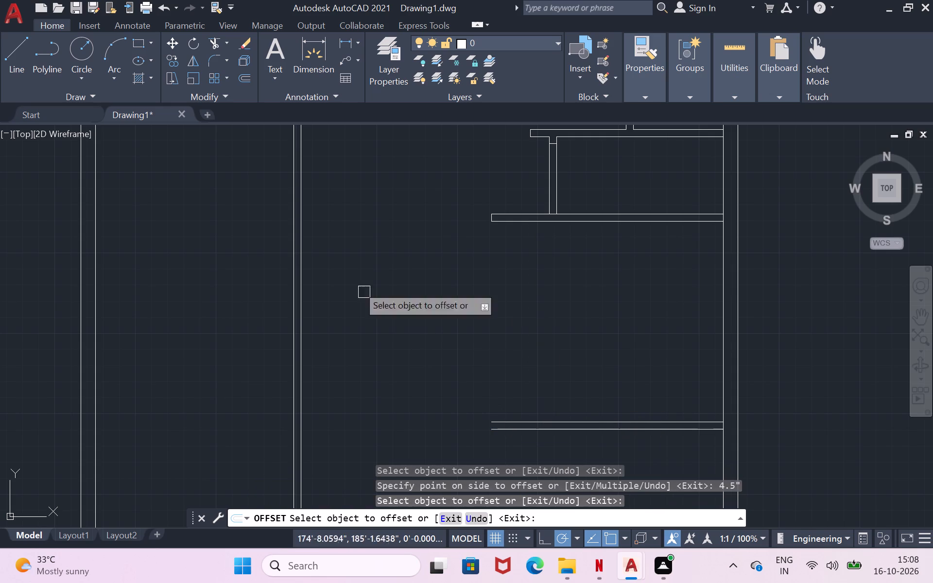
Draw a line closing the new lower partition's open end and continuing 10'9" up to the upper partition's top face end.
{"action": "left_click", "coordinate": [15, 51]}
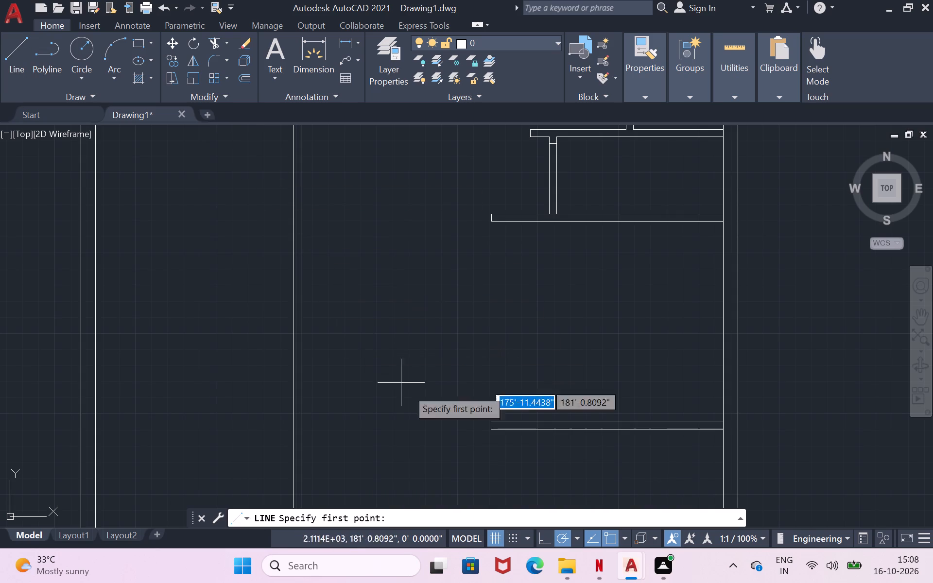
{"action": "left_click", "coordinate": [492, 427]}
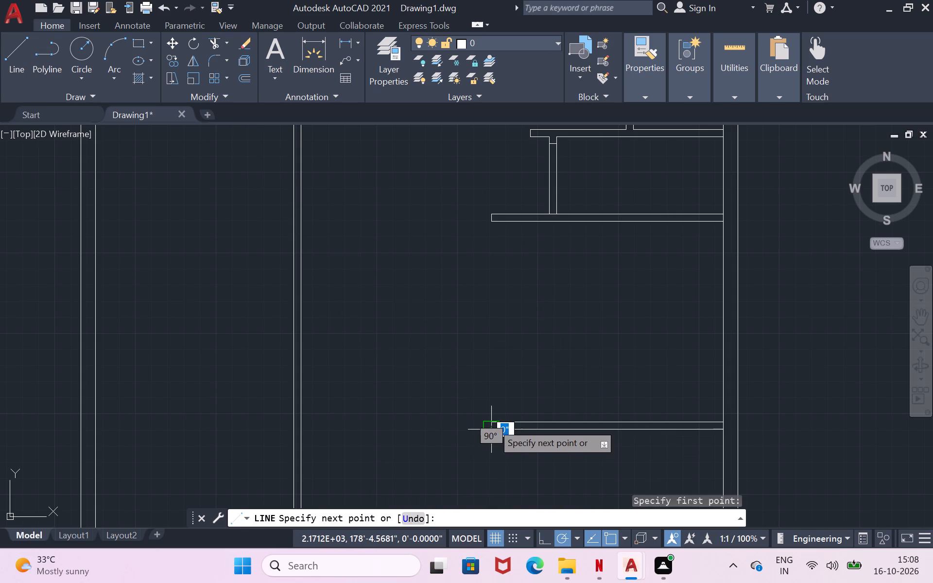
{"action": "left_click", "coordinate": [492, 423]}
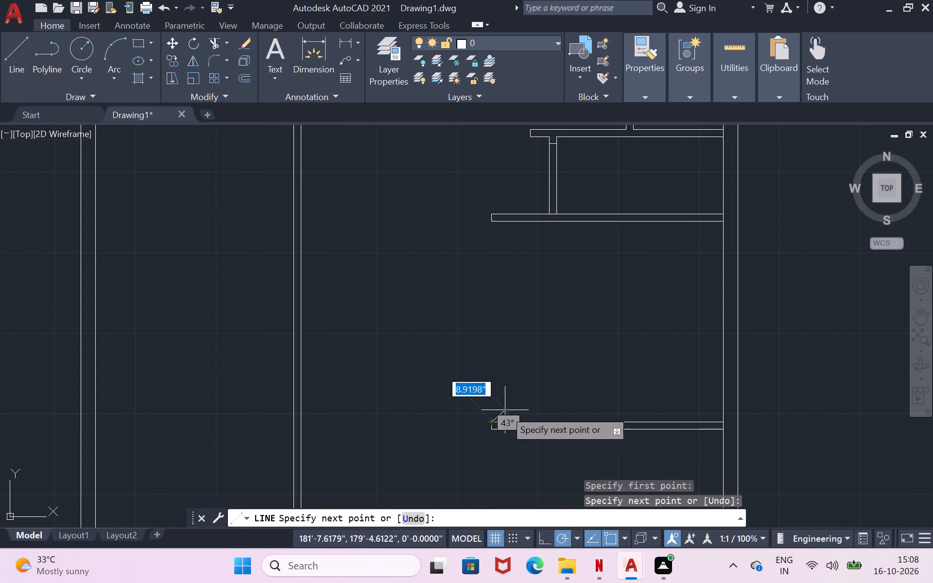
{"action": "left_click", "coordinate": [490, 213]}
{"action": "key", "text": "Return"}
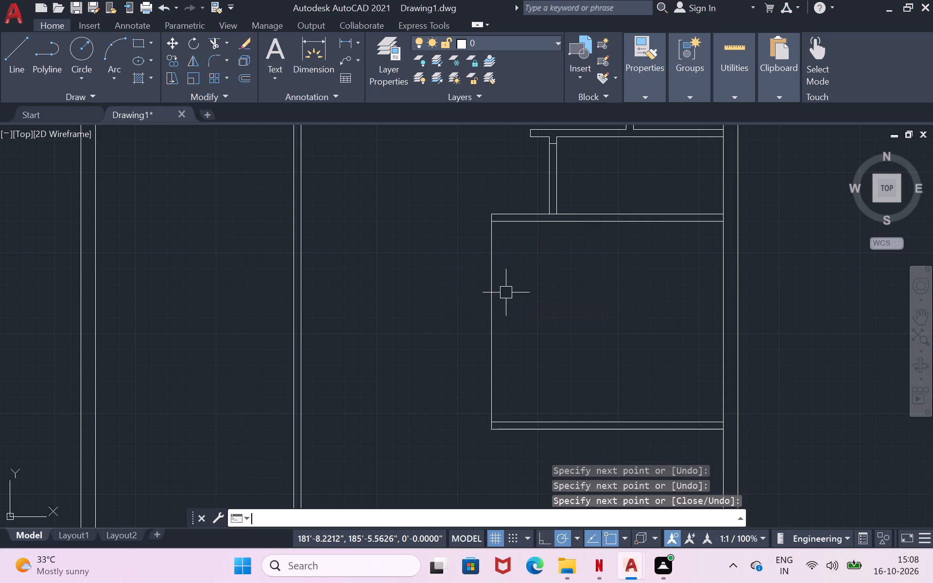
Offset the new vertical line 4.5" into the room to form the side wall's second face.
{"action": "left_click", "coordinate": [494, 309]}
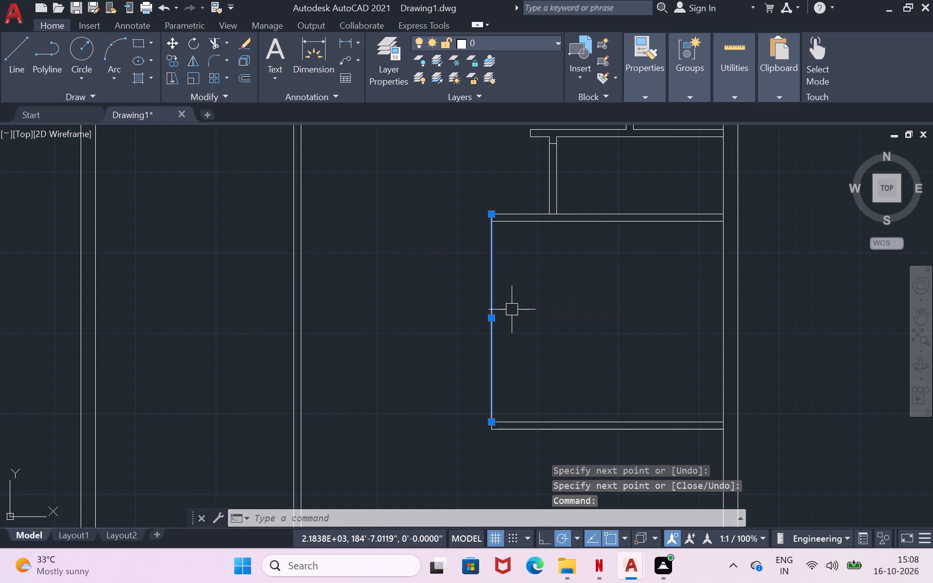
{"action": "key", "text": "o"}
{"action": "key", "text": "Return"}
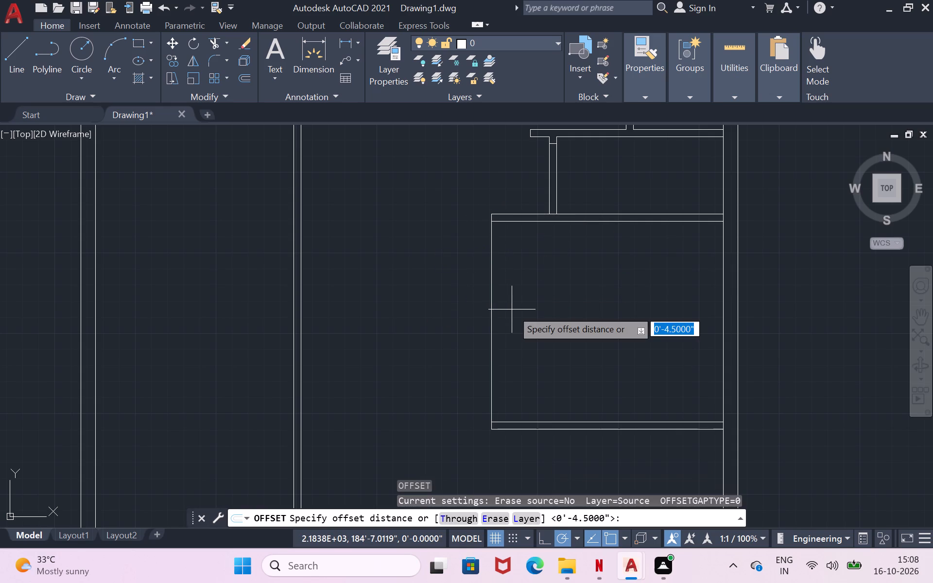
{"action": "key", "text": "4"}
{"action": "type", "text": ".5\""}
{"action": "key", "text": "Return"}
{"action": "left_click", "coordinate": [512, 309]}
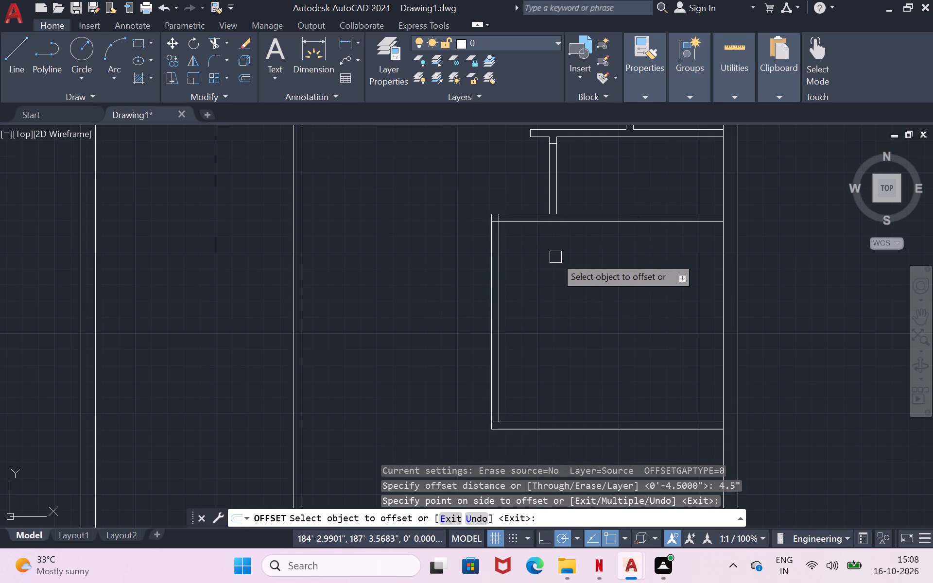
{"action": "key", "text": "space"}
Trim the overlapping wall segments at the room's upper-left corner: the inner vertical line's end and the partition's lower face between the wall faces.
{"action": "type", "text": "tr"}
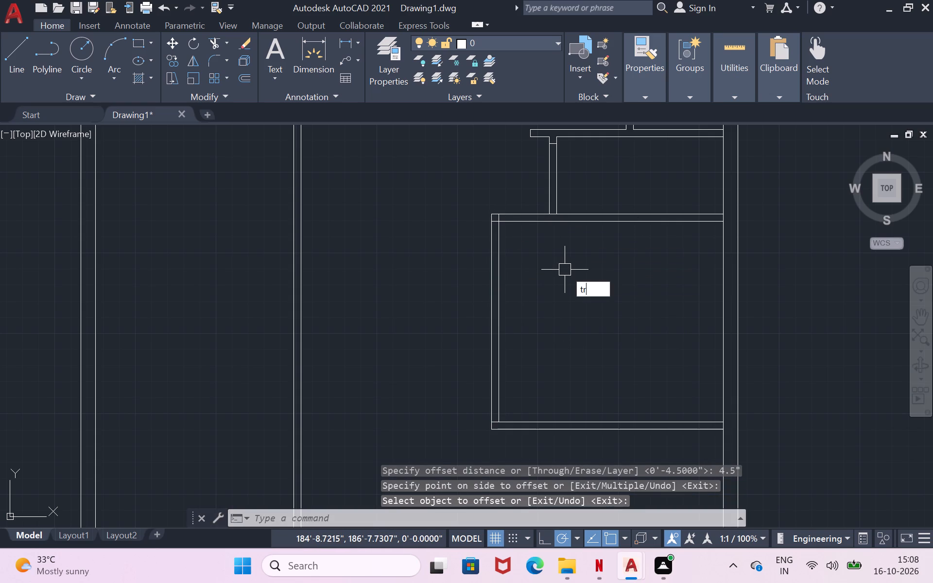
{"action": "key", "text": "space"}
{"action": "scroll", "coordinate": [483, 225], "scroll_direction": "up", "scroll_amount": 2}
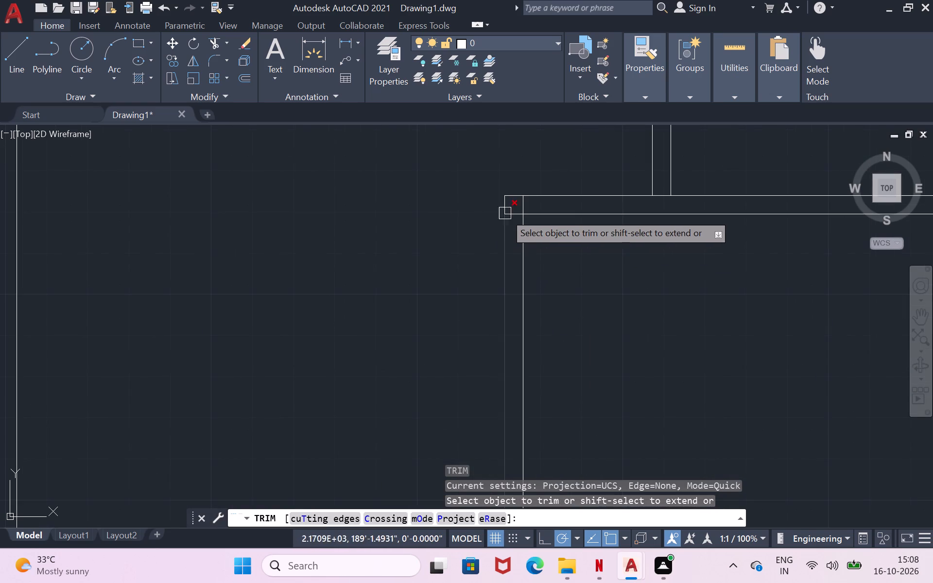
{"action": "scroll", "coordinate": [540, 206], "scroll_direction": "up", "scroll_amount": 1}
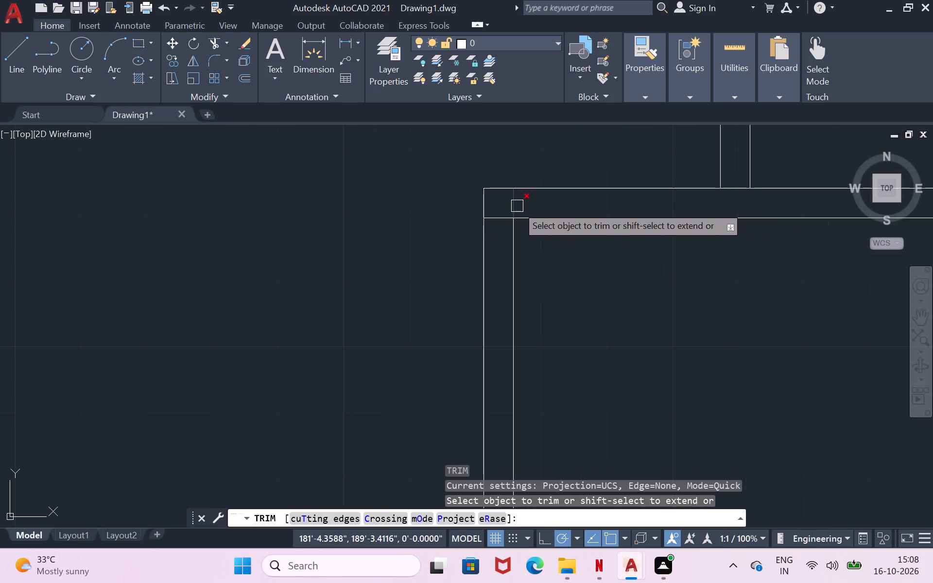
{"action": "left_click", "coordinate": [517, 206]}
{"action": "scroll", "coordinate": [565, 246], "scroll_direction": "down", "scroll_amount": 1}
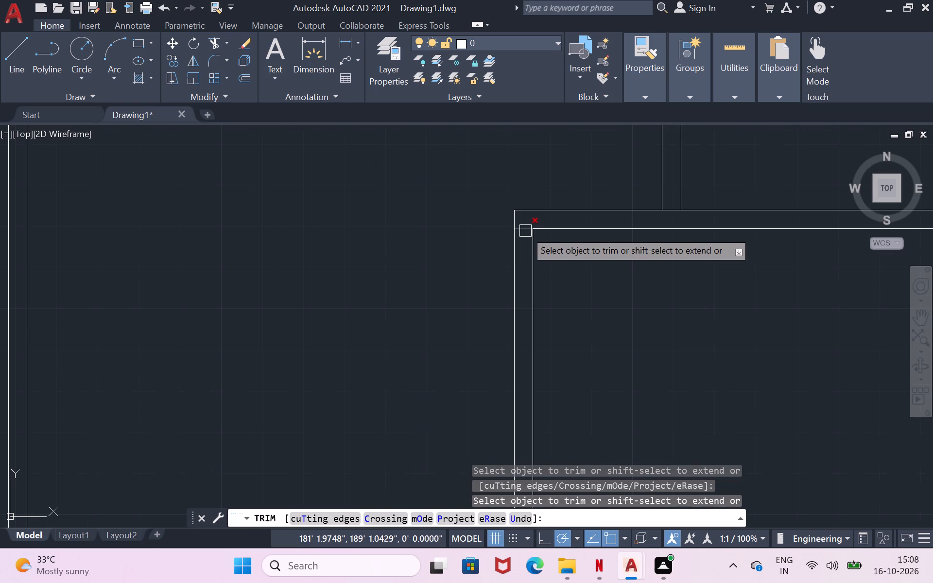
{"action": "left_click", "coordinate": [525, 231]}
{"action": "scroll", "coordinate": [634, 295], "scroll_direction": "down", "scroll_amount": 3}
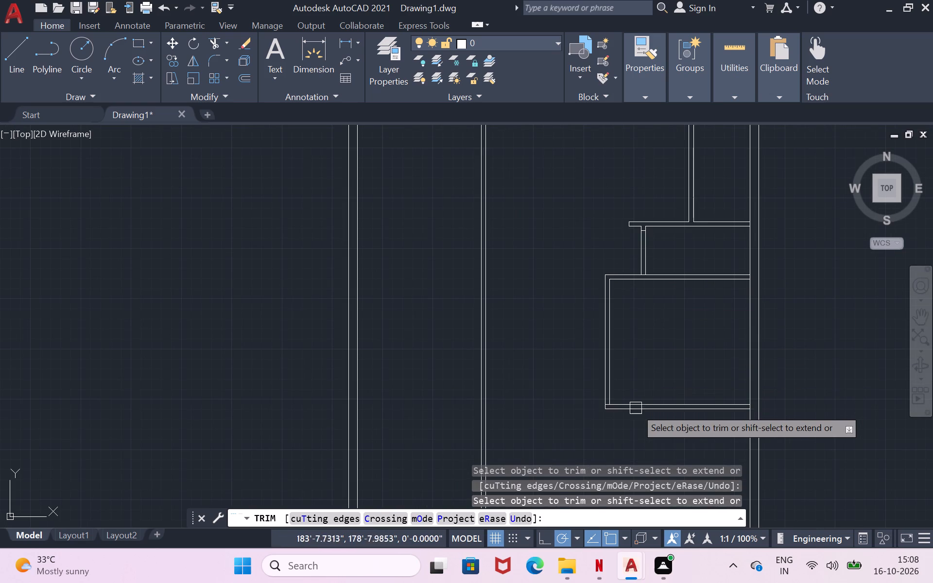
{"action": "scroll", "coordinate": [632, 419], "scroll_direction": "up", "scroll_amount": 3}
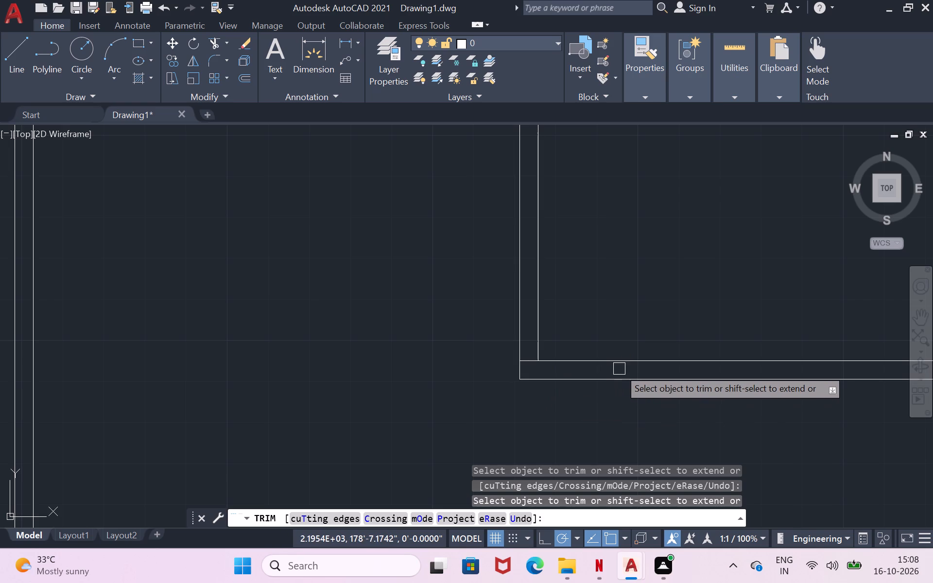
{"action": "scroll", "coordinate": [678, 358], "scroll_direction": "down", "scroll_amount": 3}
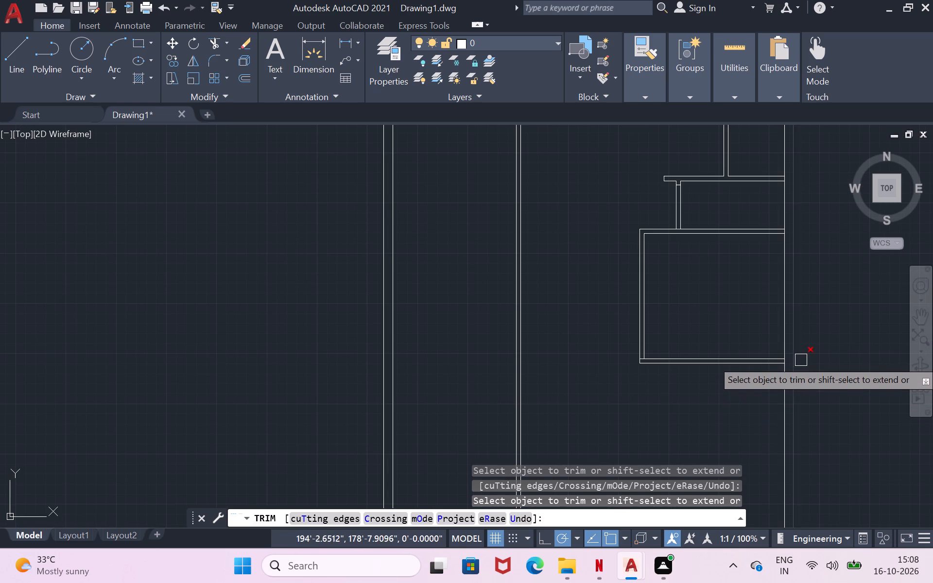
{"action": "scroll", "coordinate": [687, 226], "scroll_direction": "up", "scroll_amount": 2}
{"action": "scroll", "coordinate": [686, 333], "scroll_direction": "down", "scroll_amount": 1}
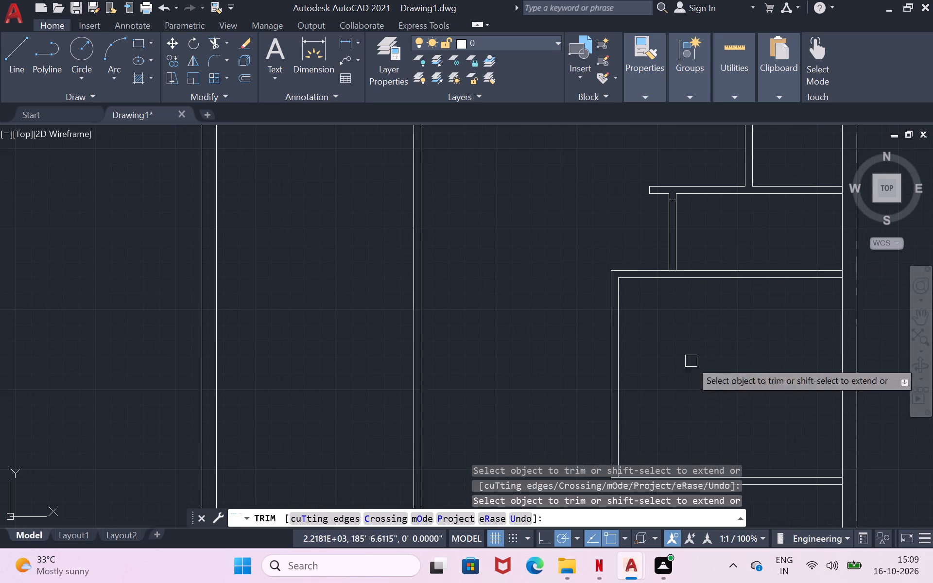
{"action": "scroll", "coordinate": [694, 435], "scroll_direction": "down", "scroll_amount": 1}
{"action": "scroll", "coordinate": [756, 493], "scroll_direction": "up", "scroll_amount": 1}
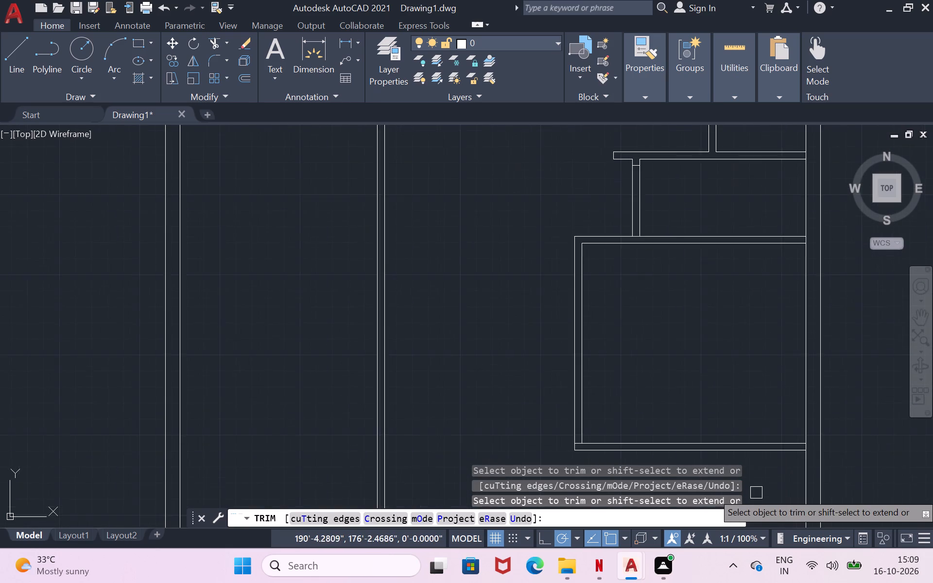
{"action": "scroll", "coordinate": [756, 493], "scroll_direction": "up", "scroll_amount": 1}
{"action": "key", "text": "Escape"}
Insert three Door - Imperial blocks from the Architectural tool palette in the open area beside the right-hand rooms, and close the palette.
{"action": "scroll", "coordinate": [726, 335], "scroll_direction": "down", "scroll_amount": 1}
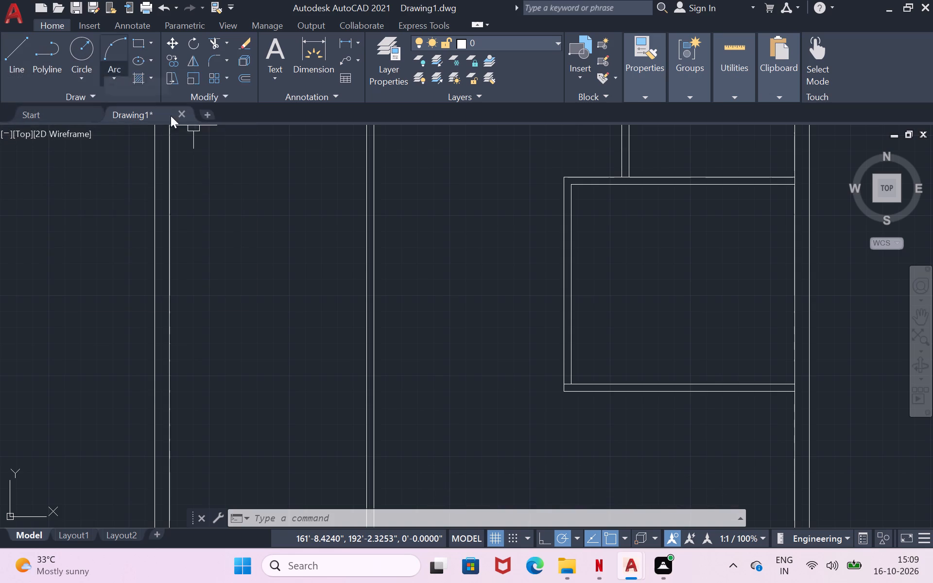
{"action": "scroll", "coordinate": [357, 227], "scroll_direction": "down", "scroll_amount": 2}
{"action": "scroll", "coordinate": [439, 289], "scroll_direction": "up", "scroll_amount": 2}
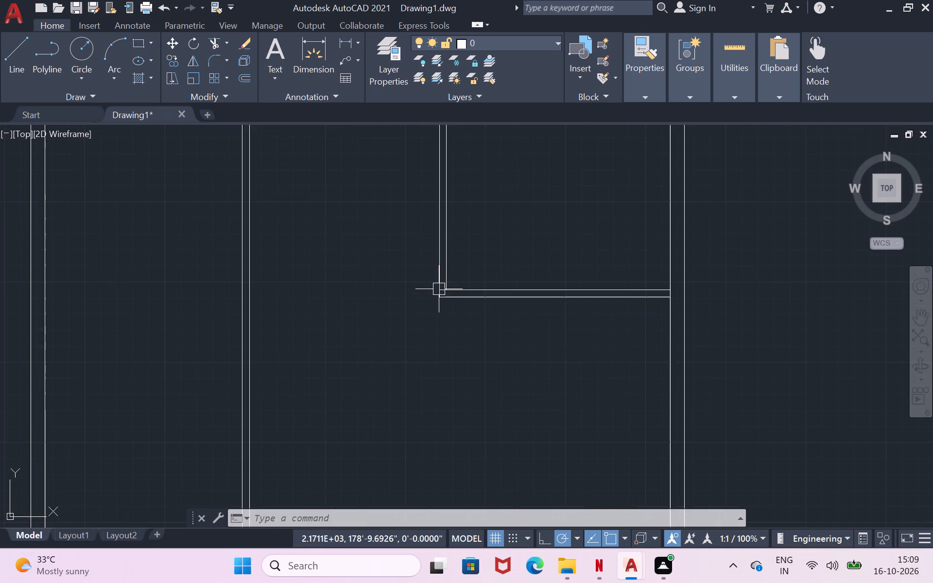
{"action": "scroll", "coordinate": [439, 284], "scroll_direction": "up", "scroll_amount": 1}
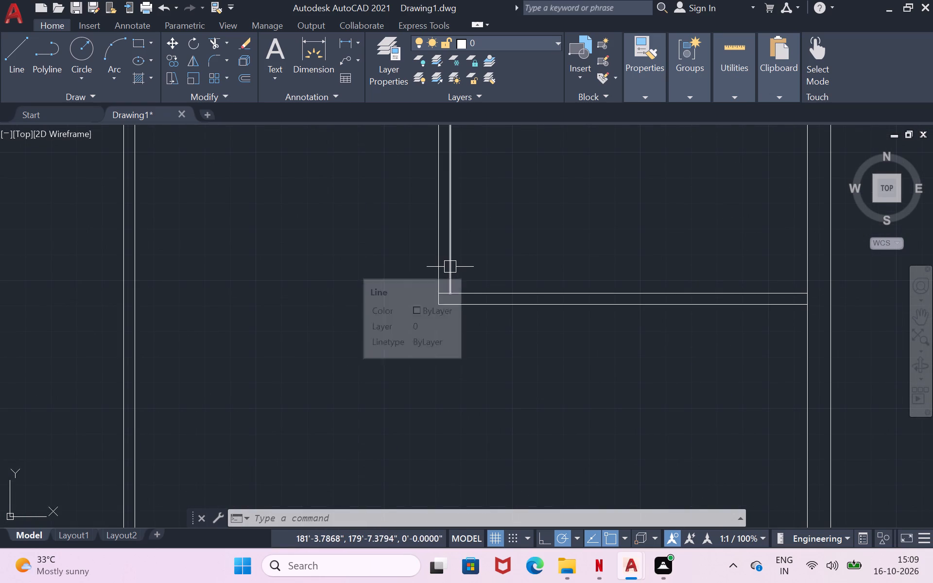
{"action": "scroll", "coordinate": [481, 269], "scroll_direction": "down", "scroll_amount": 3}
{"action": "scroll", "coordinate": [506, 147], "scroll_direction": "up", "scroll_amount": 2}
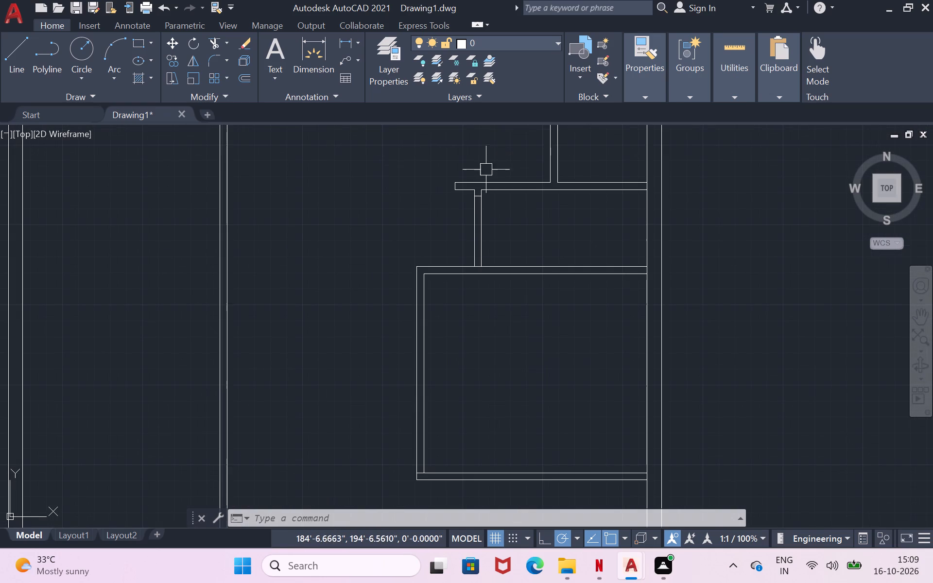
{"action": "key", "text": "ctrl+3"}
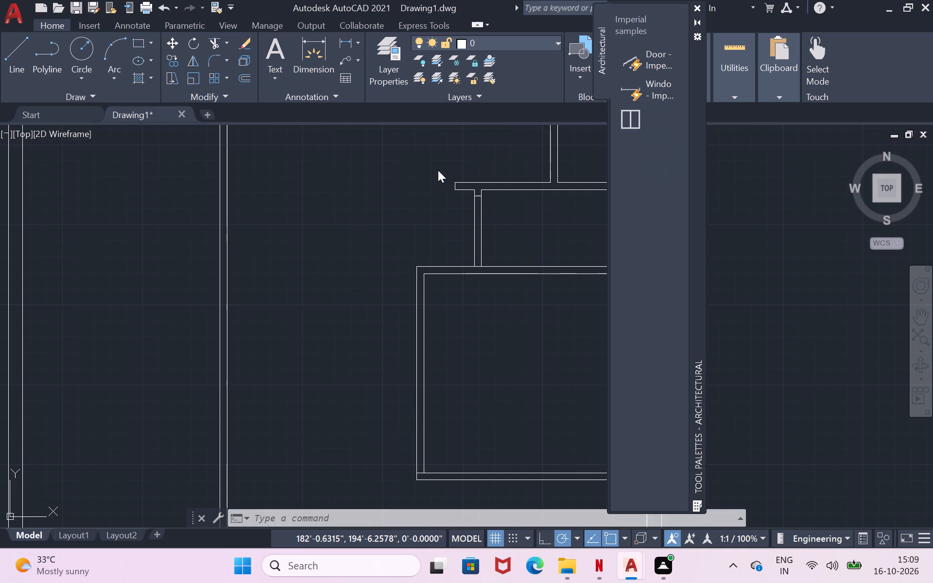
{"action": "left_click", "coordinate": [639, 55]}
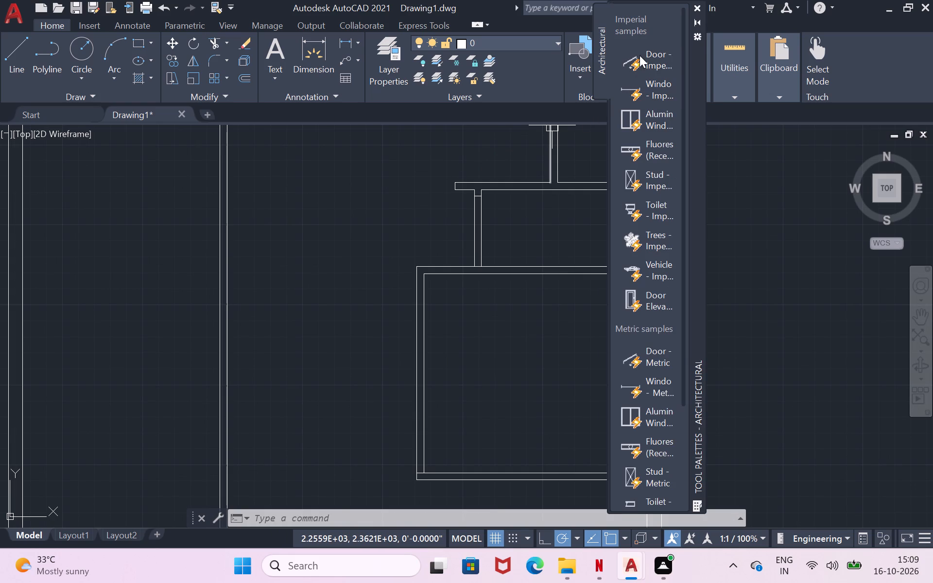
{"action": "left_click", "coordinate": [294, 341]}
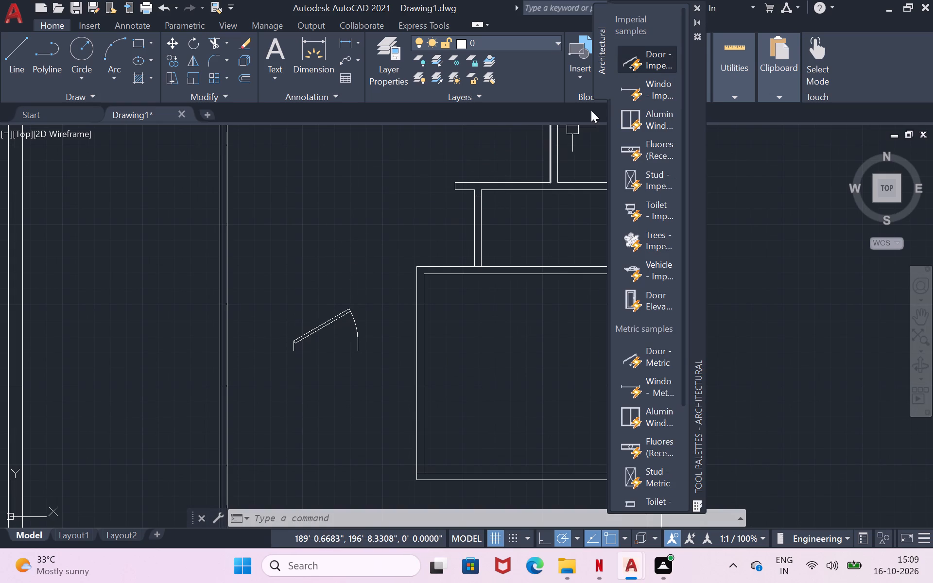
{"action": "left_click", "coordinate": [637, 47]}
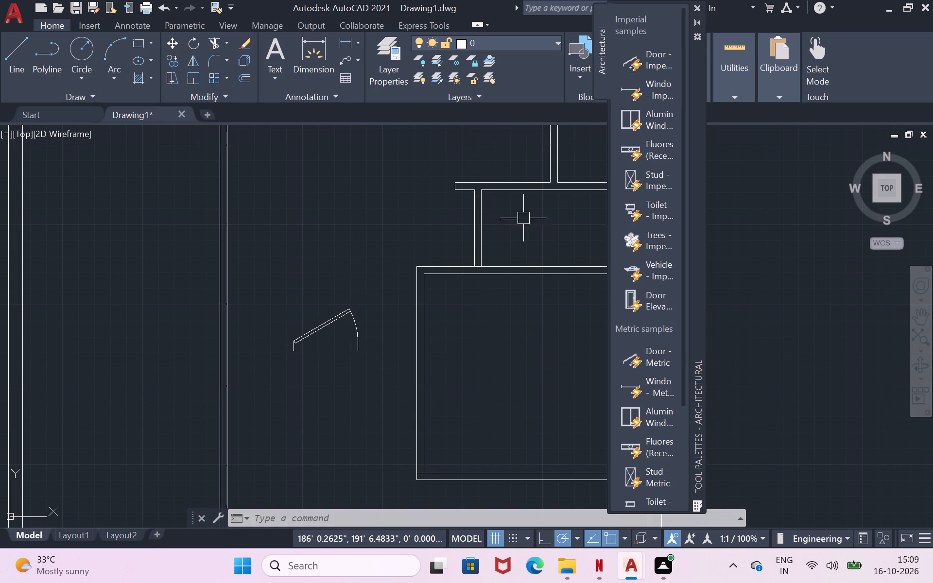
{"action": "left_click", "coordinate": [661, 53]}
{"action": "left_click", "coordinate": [395, 237]}
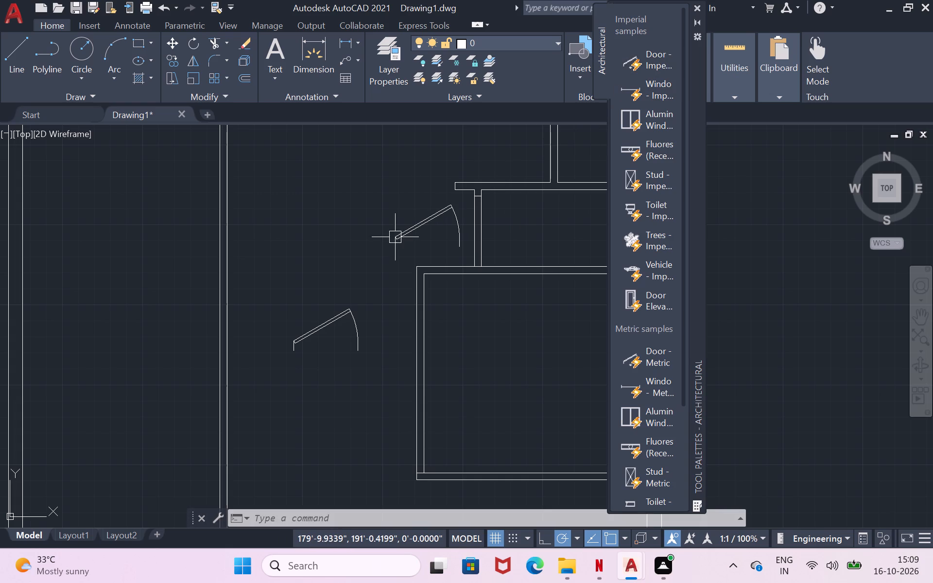
{"action": "left_click", "coordinate": [649, 57]}
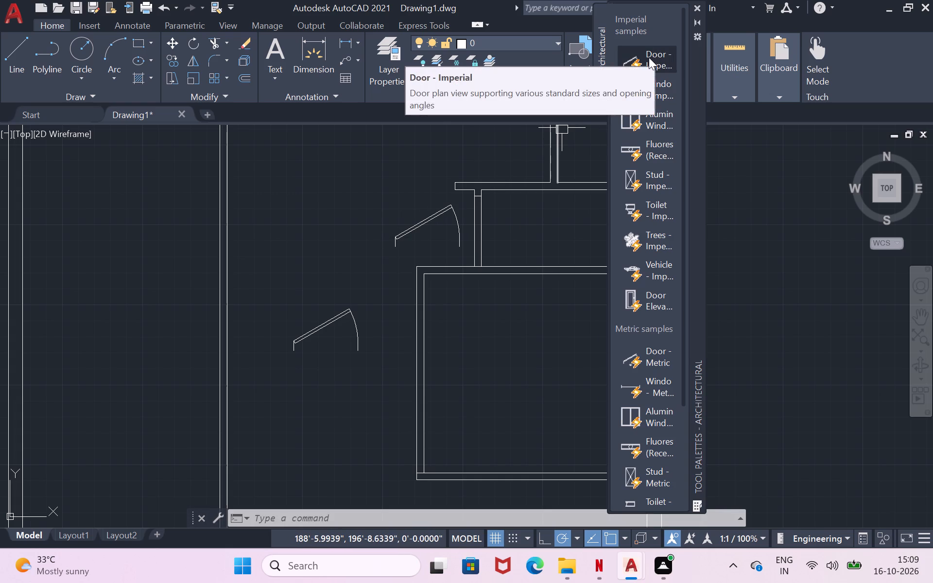
{"action": "left_click", "coordinate": [358, 183]}
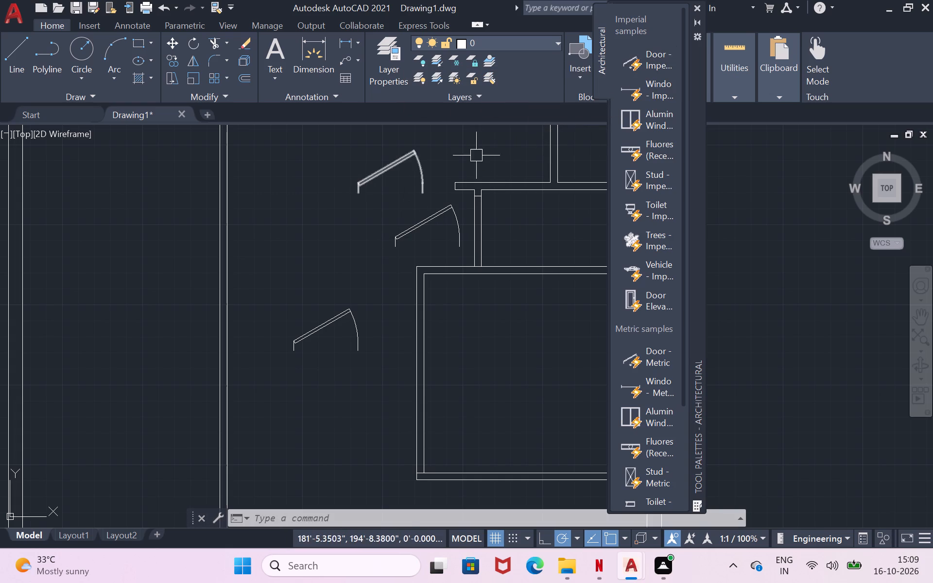
{"action": "left_click", "coordinate": [698, 3]}
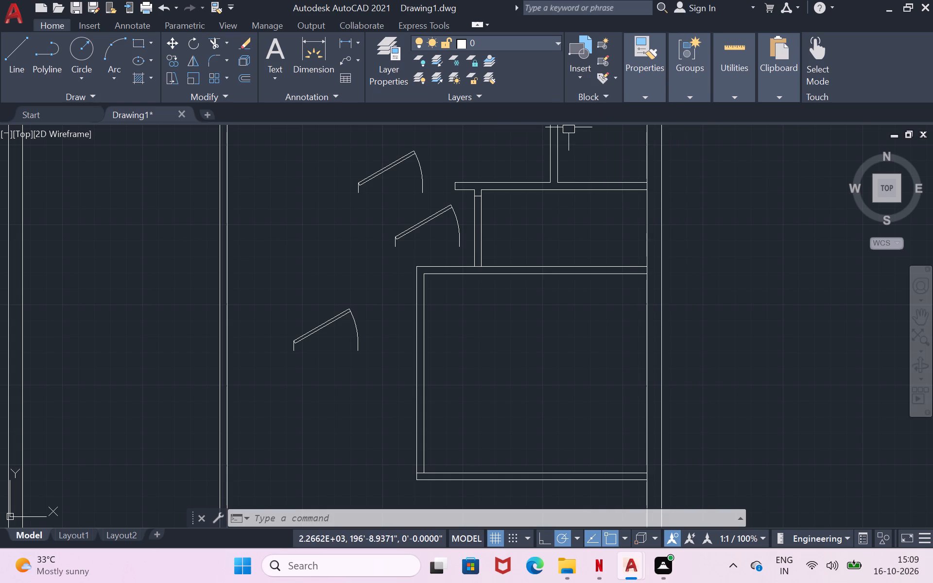
Trim the vertical partition's two ends inside the horizontal wall and the wall's lower face between them, at the upper-right room's T-junction.
{"action": "scroll", "coordinate": [569, 128], "scroll_direction": "down", "scroll_amount": 3}
{"action": "scroll", "coordinate": [631, 166], "scroll_direction": "down", "scroll_amount": 1}
{"action": "scroll", "coordinate": [631, 166], "scroll_direction": "up", "scroll_amount": 1}
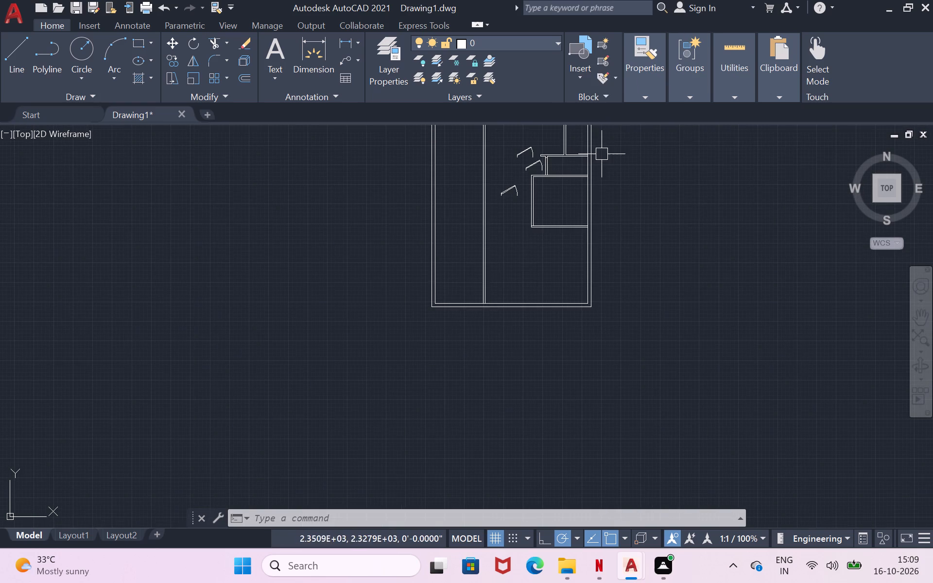
{"action": "scroll", "coordinate": [602, 156], "scroll_direction": "down", "scroll_amount": 2}
{"action": "scroll", "coordinate": [601, 120], "scroll_direction": "up", "scroll_amount": 3}
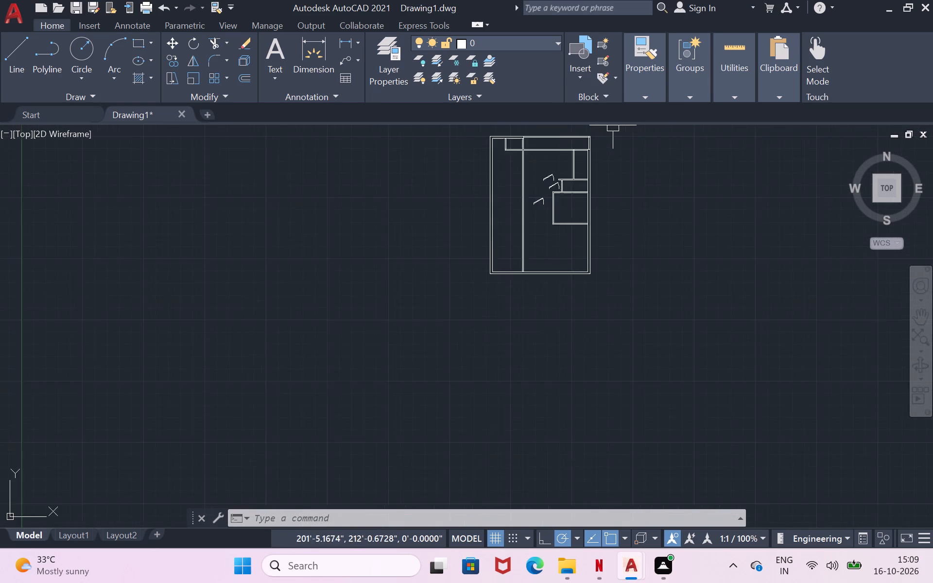
{"action": "scroll", "coordinate": [613, 125], "scroll_direction": "up", "scroll_amount": 2}
{"action": "scroll", "coordinate": [537, 151], "scroll_direction": "up", "scroll_amount": 2}
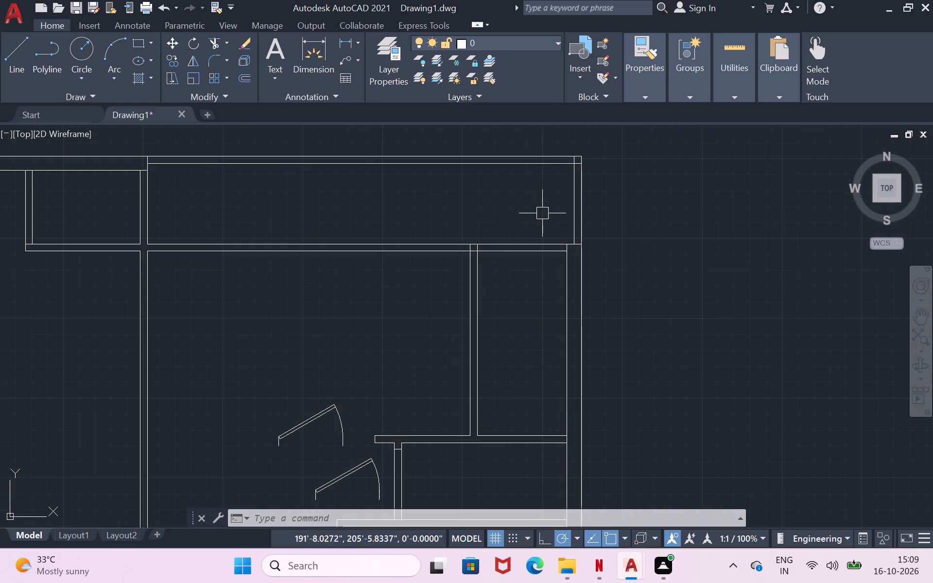
{"action": "scroll", "coordinate": [516, 296], "scroll_direction": "up", "scroll_amount": 1}
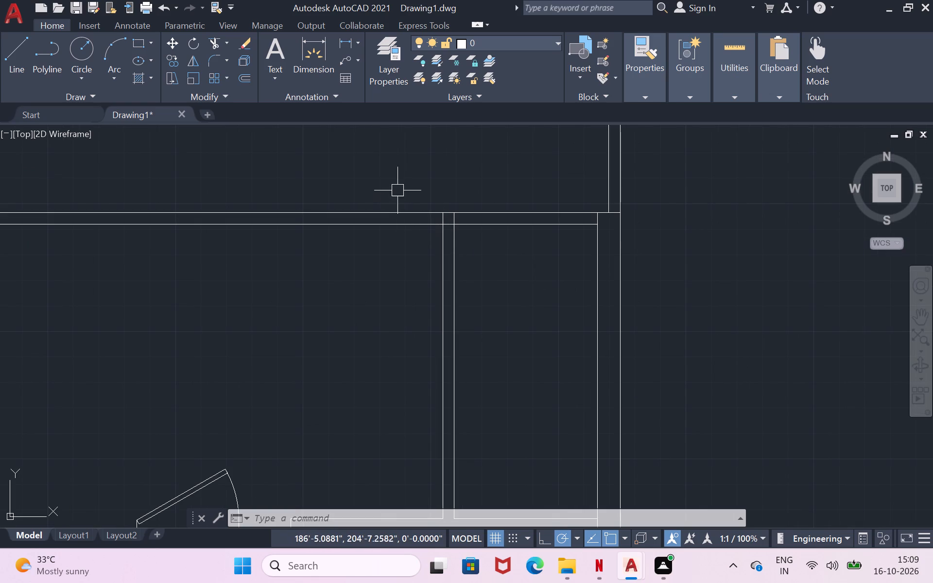
{"action": "type", "text": "tr"}
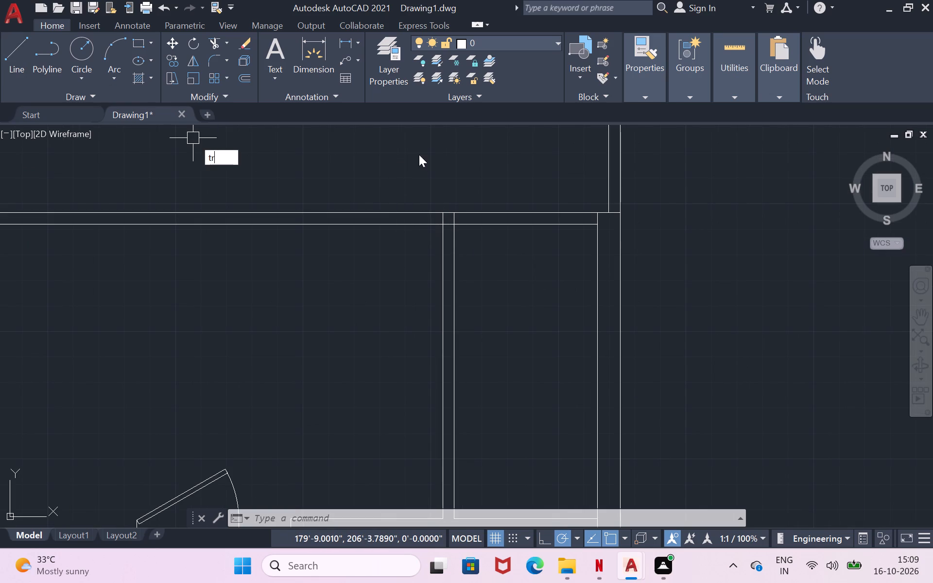
{"action": "key", "text": "space"}
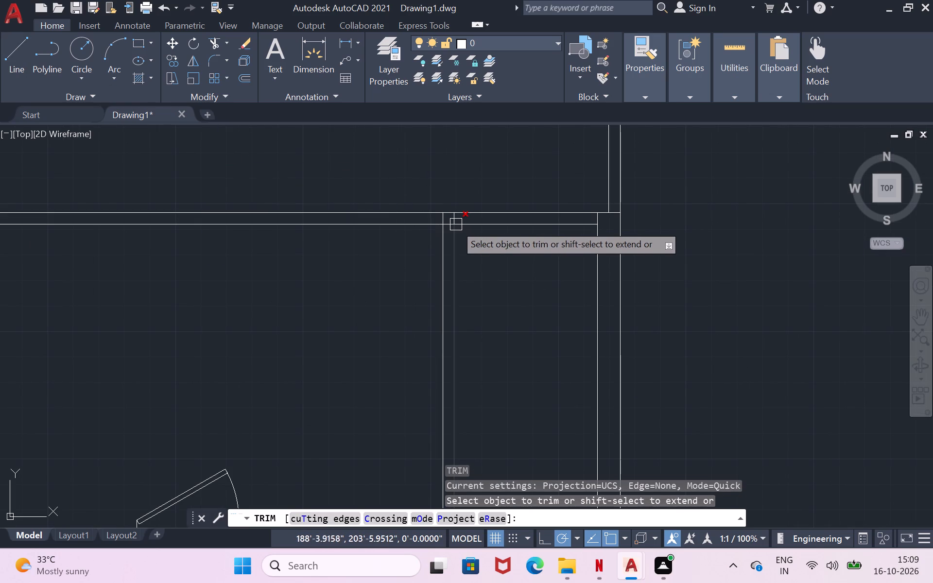
{"action": "scroll", "coordinate": [454, 224], "scroll_direction": "up", "scroll_amount": 1}
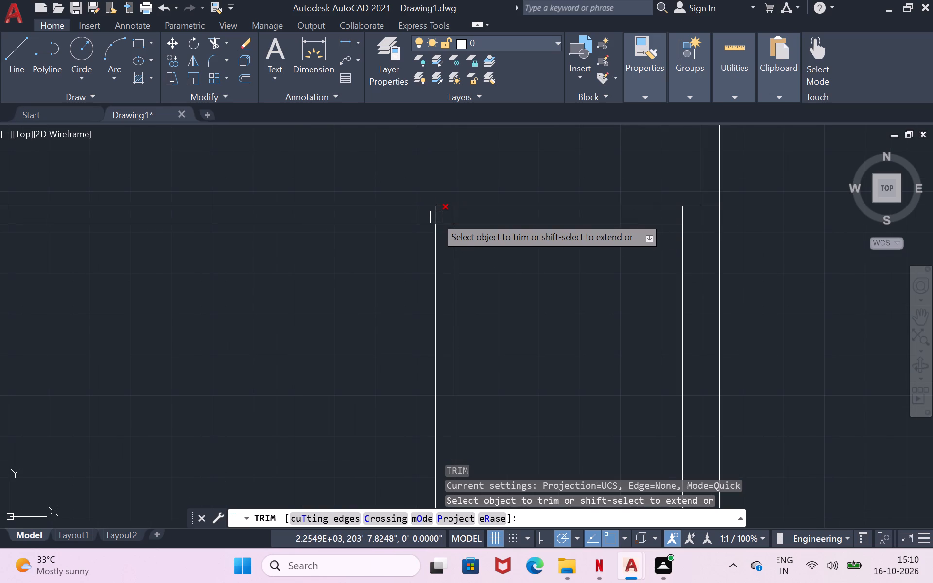
{"action": "left_click", "coordinate": [436, 217]}
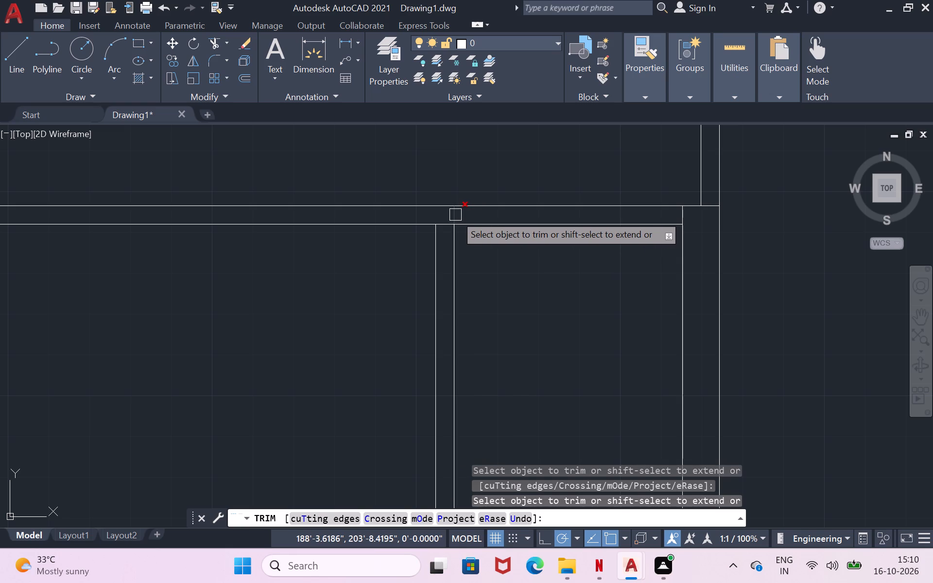
{"action": "left_click", "coordinate": [455, 215]}
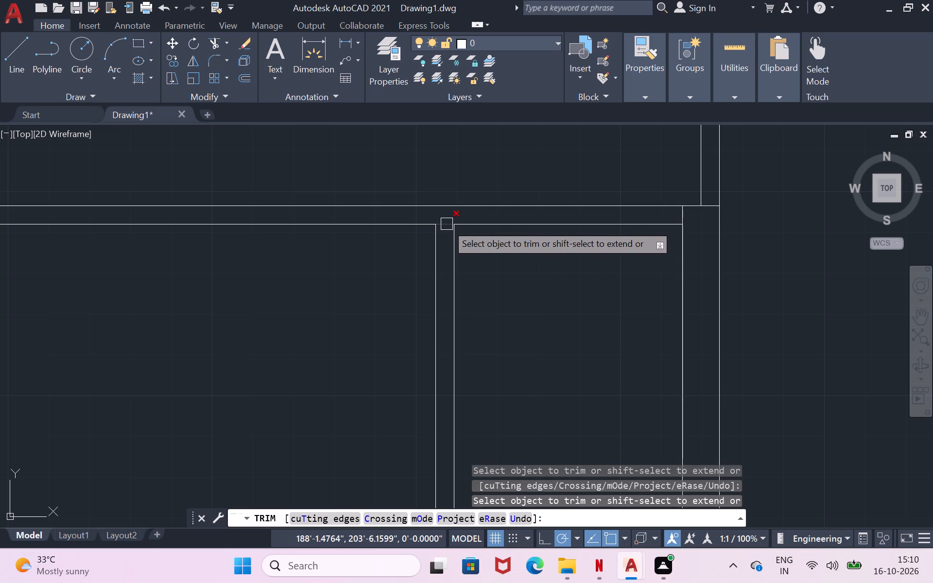
{"action": "left_click", "coordinate": [447, 224]}
{"action": "key", "text": "Return"}
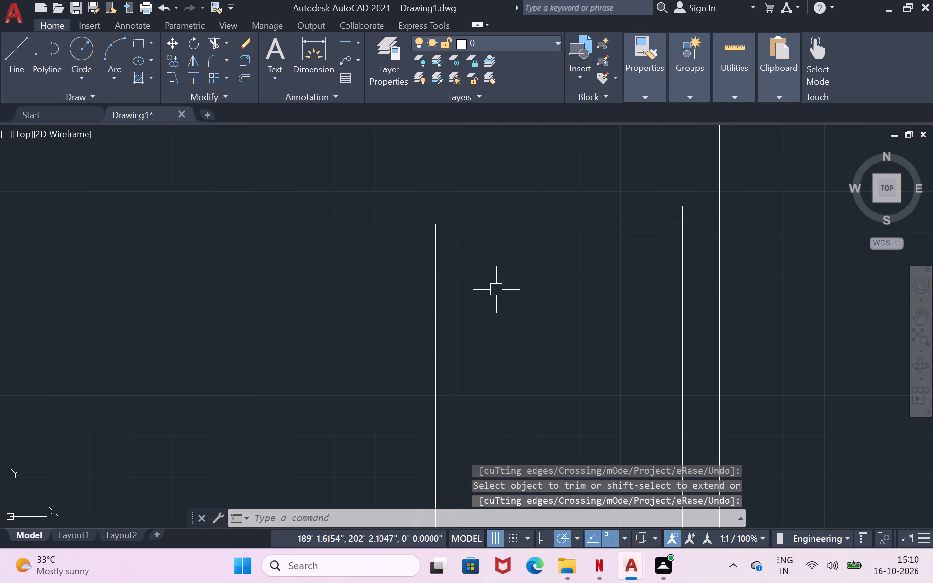
Draw a short horizontal line across the vertical partition, just below its junction with the upper horizontal wall.
{"action": "key", "text": "l"}
{"action": "key", "text": "Return"}
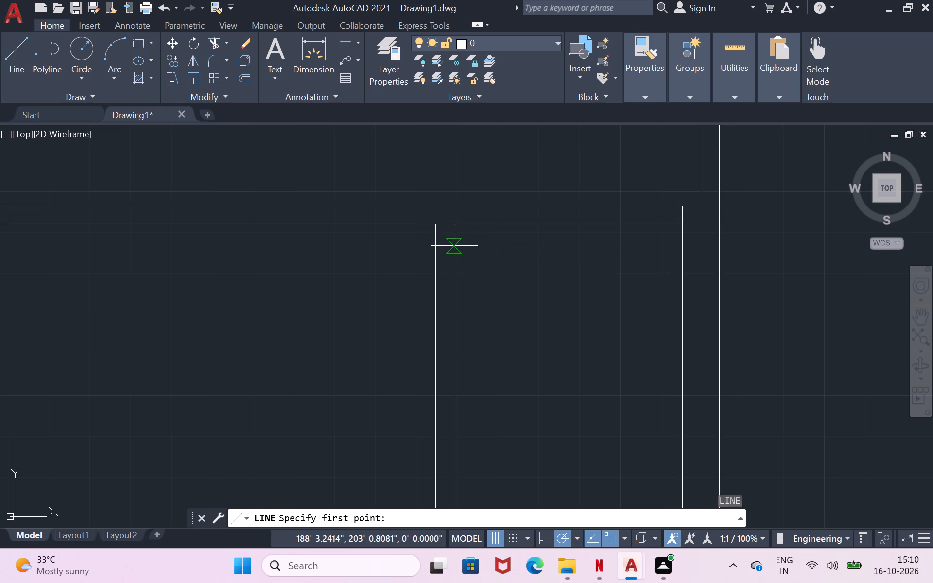
{"action": "left_click", "coordinate": [453, 251]}
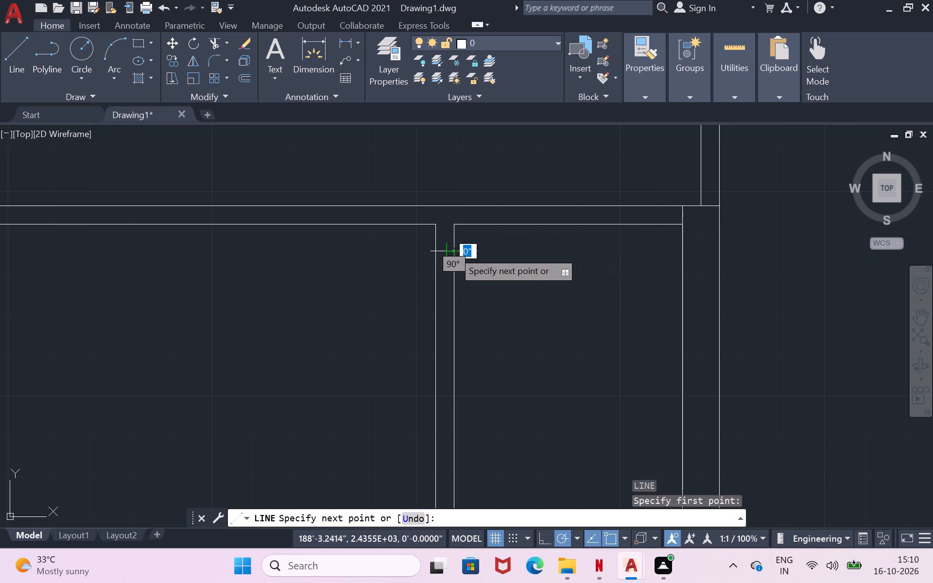
{"action": "left_click", "coordinate": [438, 253]}
{"action": "key", "text": "Return"}
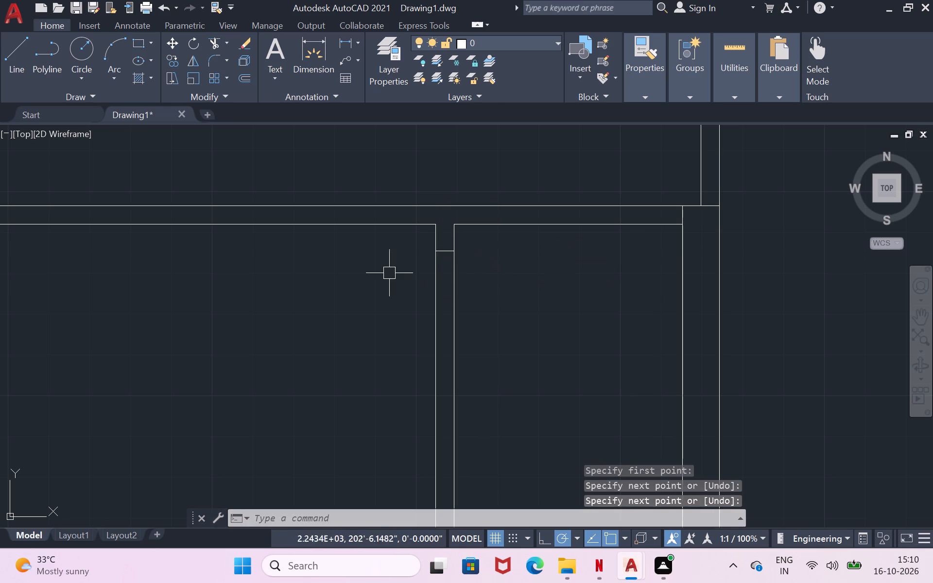
Reshape the uppermost loose door block: swing it open to 90° and reduce its opening width and jamb depth.
{"action": "scroll", "coordinate": [281, 321], "scroll_direction": "down", "scroll_amount": 2}
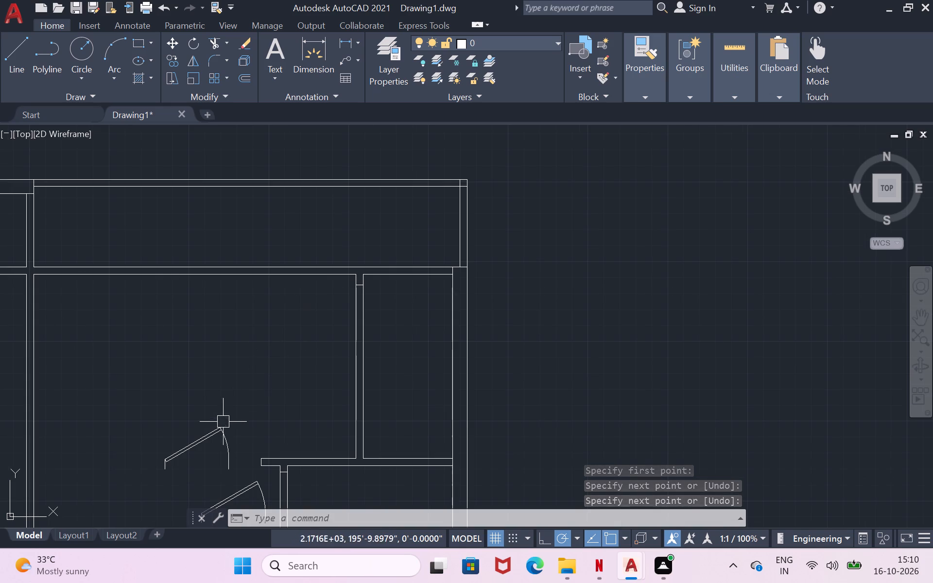
{"action": "left_click", "coordinate": [211, 432]}
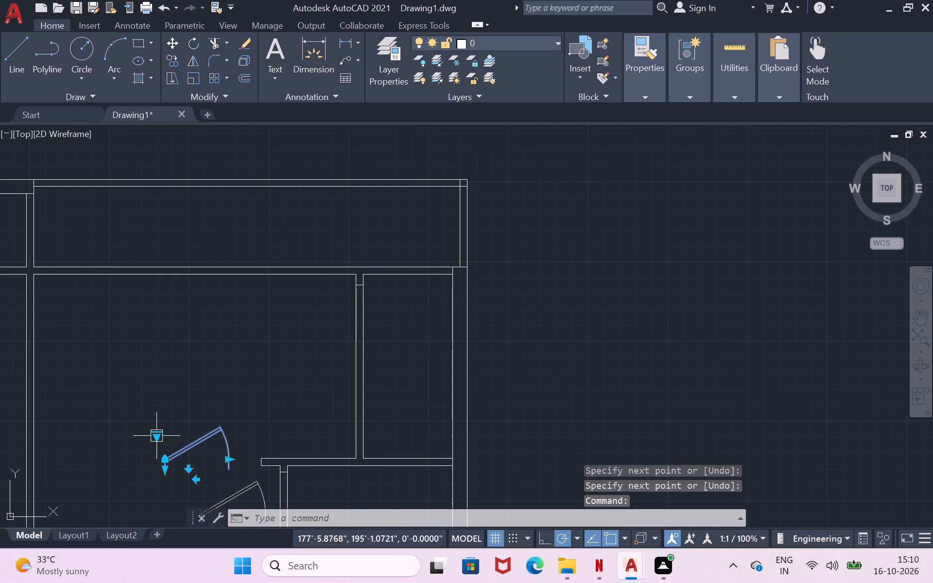
{"action": "left_click", "coordinate": [159, 436]}
{"action": "left_click", "coordinate": [205, 496]}
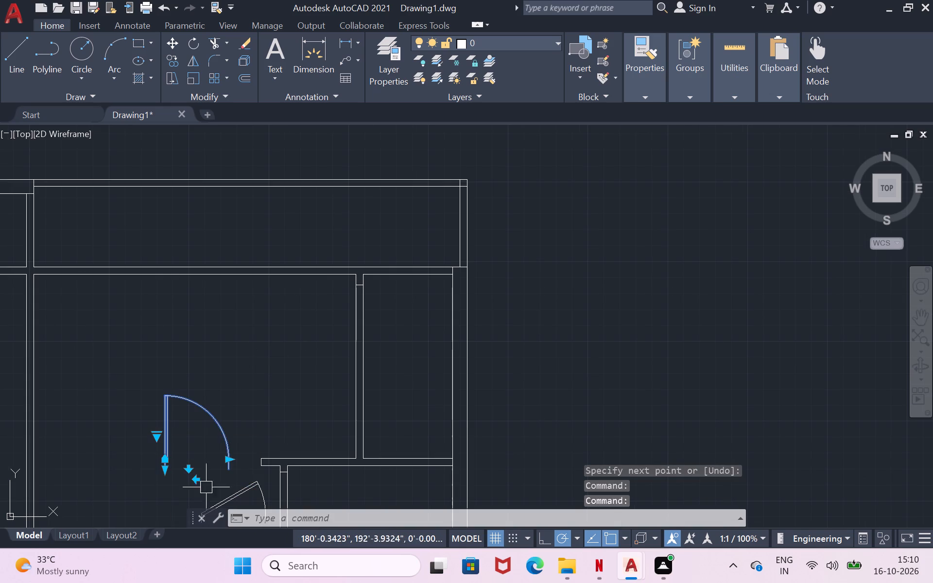
{"action": "left_click_drag", "start_coordinate": [228, 459], "coordinate": [212, 454]}
{"action": "left_click", "coordinate": [212, 454]}
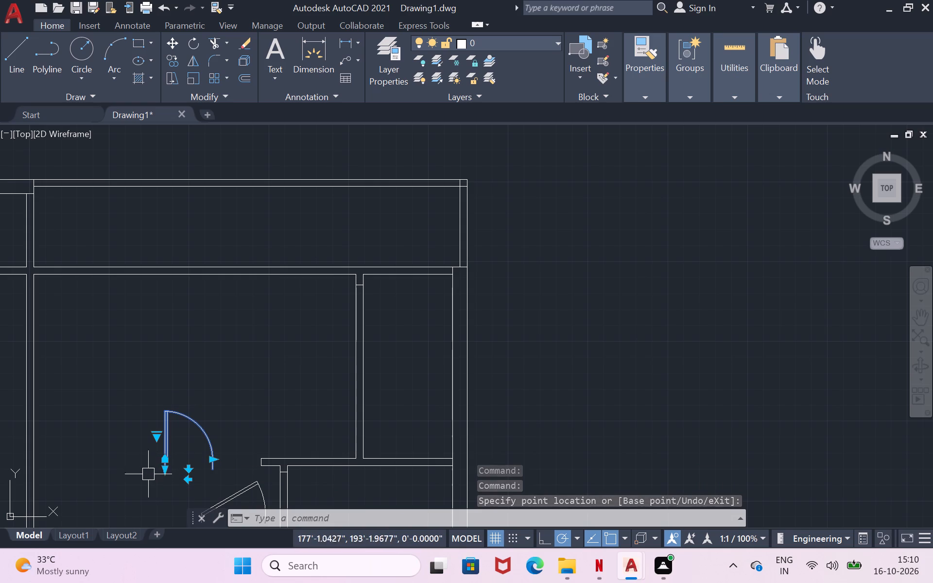
{"action": "left_click_drag", "start_coordinate": [167, 471], "coordinate": [168, 460]}
{"action": "left_click", "coordinate": [168, 460]}
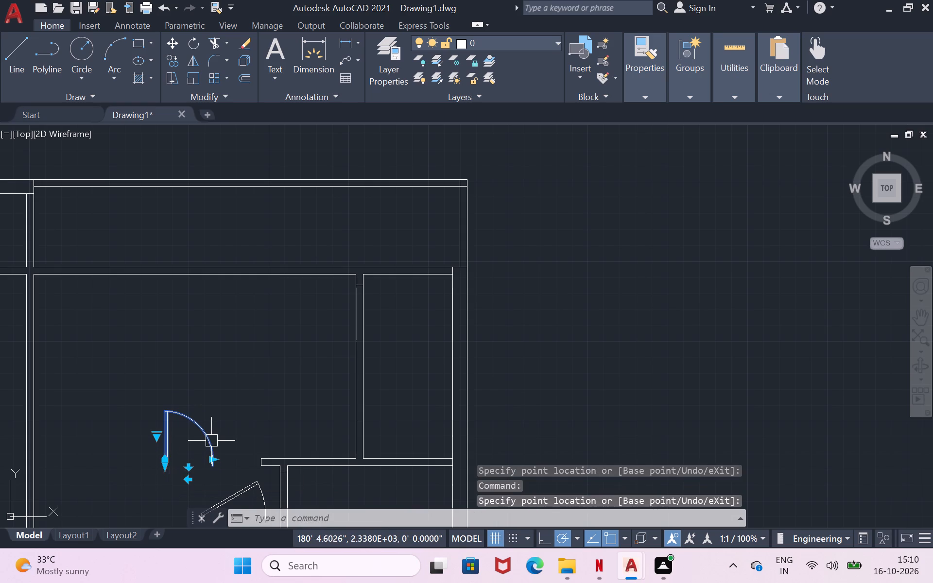
Move the reshaped door up beside the vertical partition of the upper-right room, just below the horizontal wall.
{"action": "left_click", "coordinate": [211, 441]}
{"action": "key", "text": "m"}
{"action": "key", "text": "Return"}
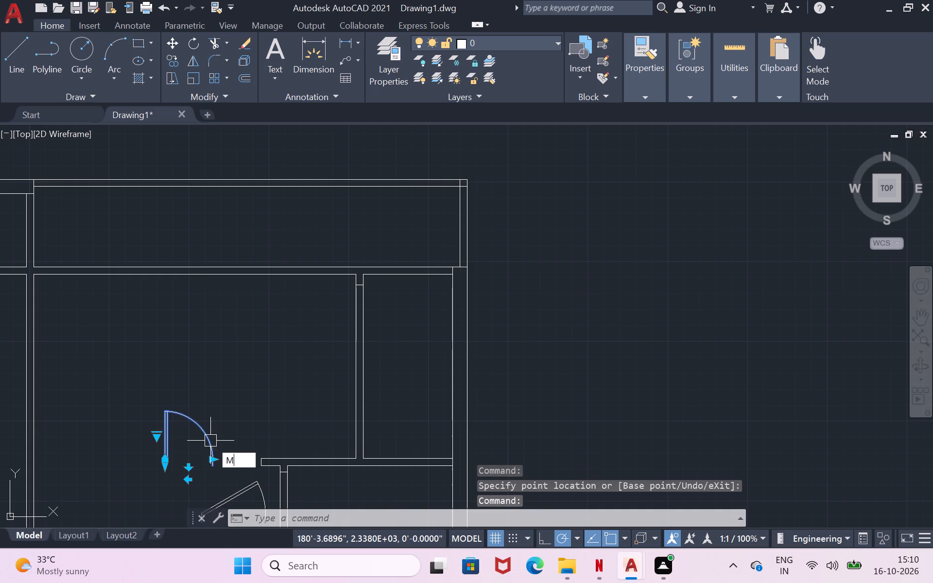
{"action": "left_click", "coordinate": [210, 441]}
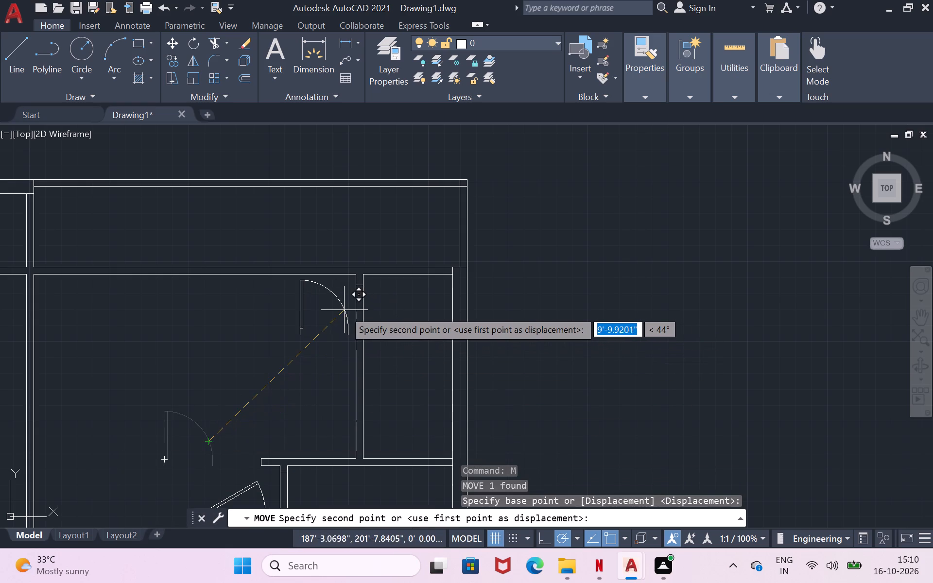
{"action": "left_click", "coordinate": [334, 309]}
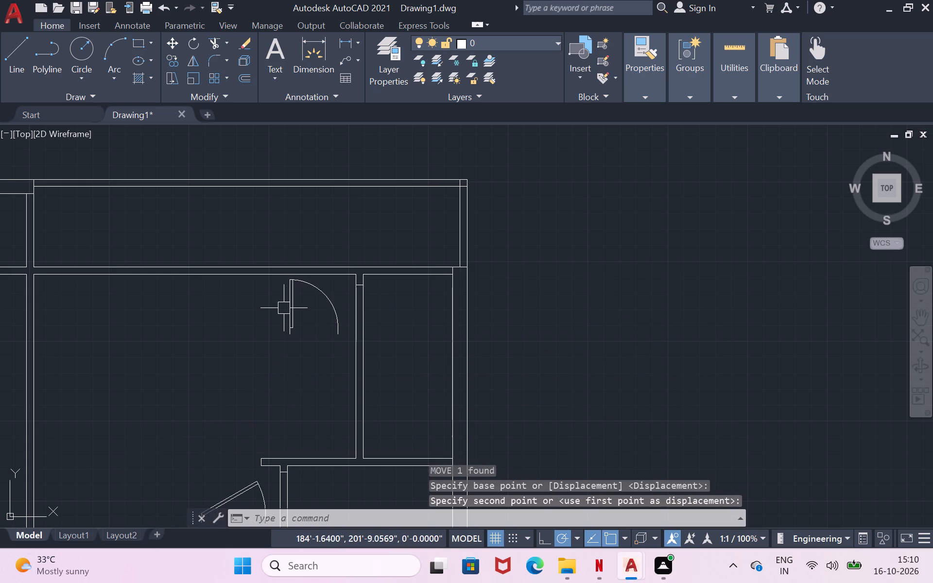
Rotate the door 90° clockwise so its leaf is horizontal and its jambs lie across the partition's direction.
{"action": "left_click", "coordinate": [287, 305]}
{"action": "type", "text": "ro"}
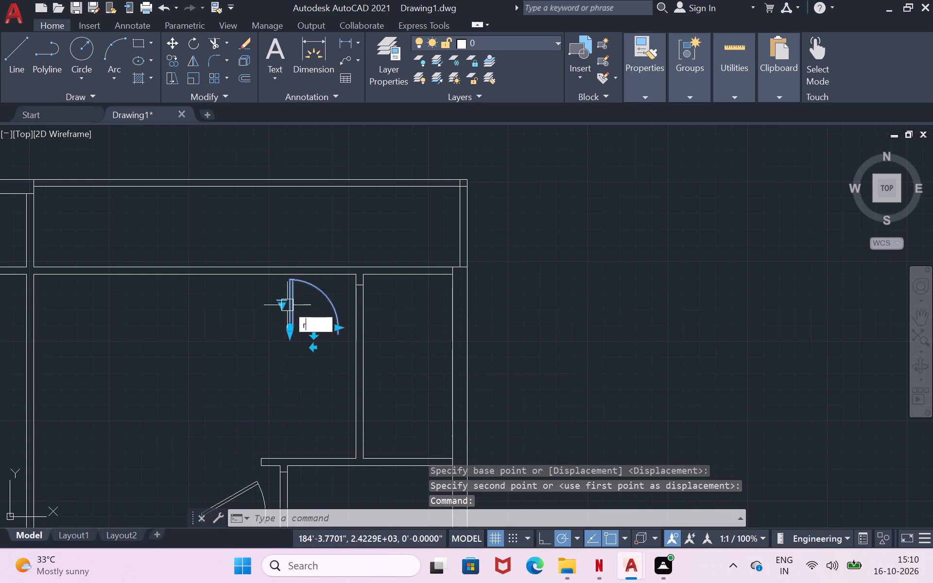
{"action": "key", "text": "Return"}
{"action": "left_click", "coordinate": [287, 305]}
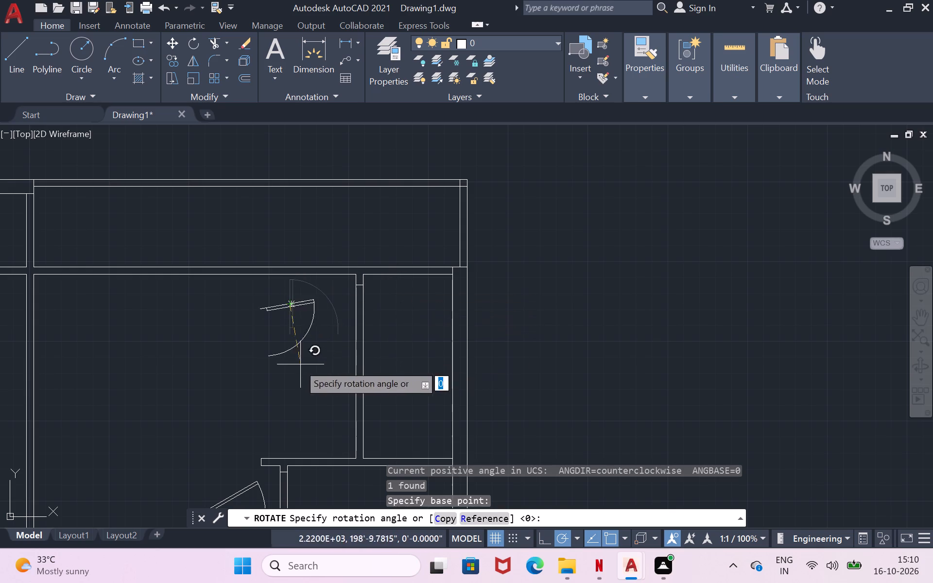
{"action": "left_click", "coordinate": [292, 351]}
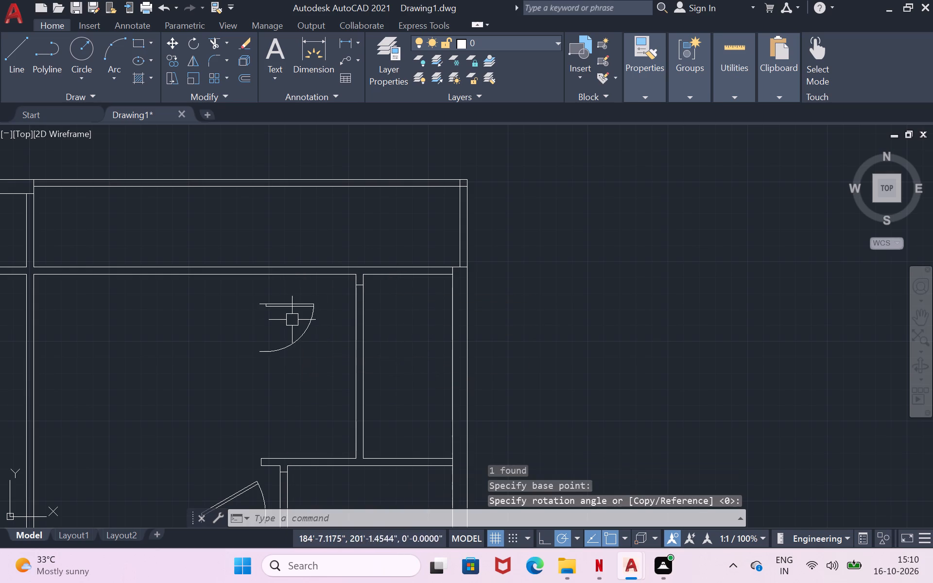
Move the door into the vertical partition, its upper jamb on the short cross line and its leaf swinging into the upper-right room.
{"action": "left_click", "coordinate": [292, 306]}
{"action": "key", "text": "m"}
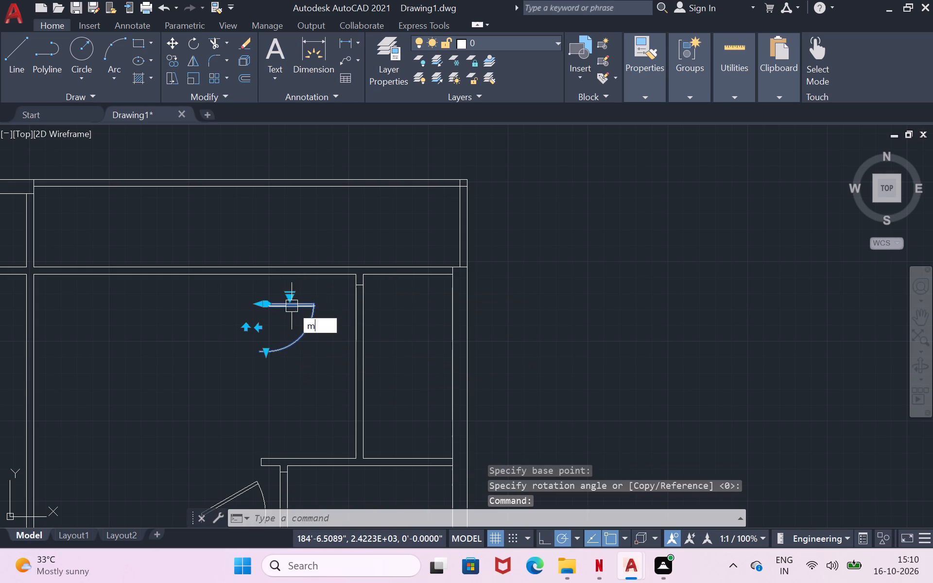
{"action": "key", "text": "Return"}
{"action": "left_click", "coordinate": [292, 306]}
{"action": "scroll", "coordinate": [393, 286], "scroll_direction": "up", "scroll_amount": 2}
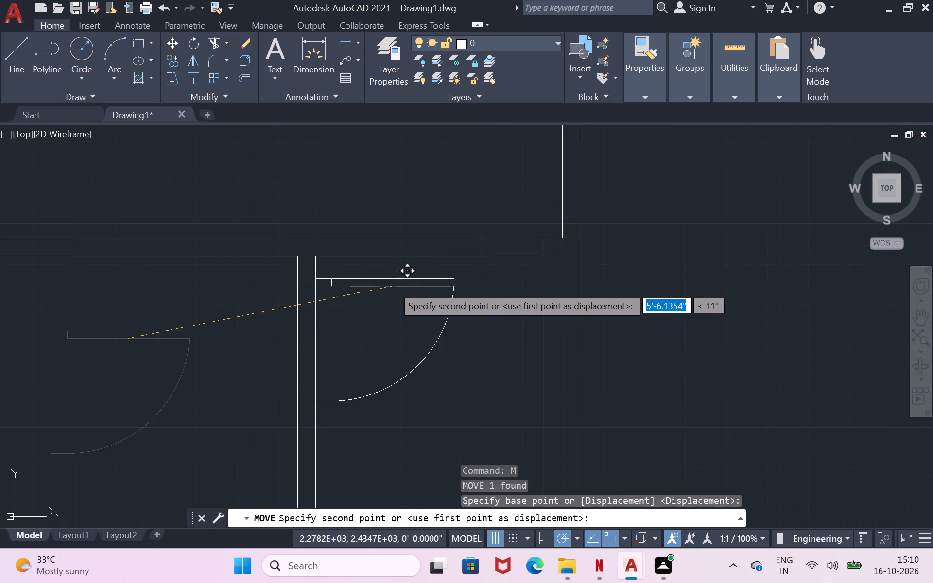
{"action": "scroll", "coordinate": [382, 293], "scroll_direction": "up", "scroll_amount": 1}
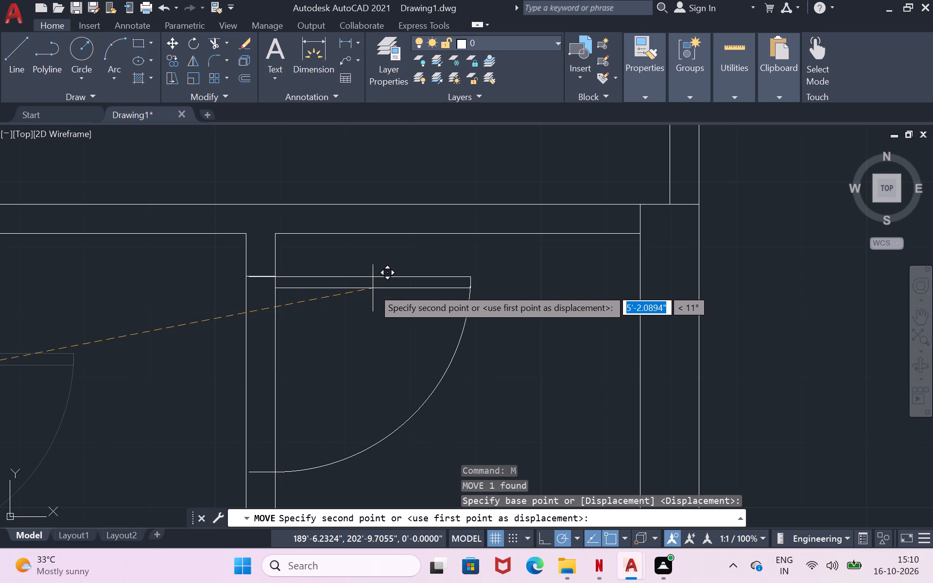
{"action": "left_click", "coordinate": [373, 288]}
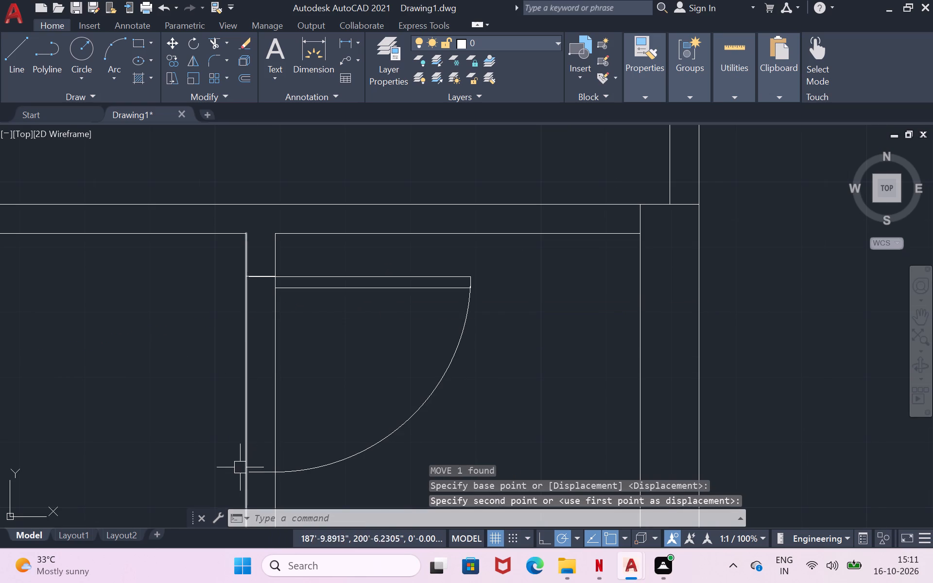
Draw a short line from the end of the door's lower jamb to the partition's far face.
{"action": "scroll", "coordinate": [240, 467], "scroll_direction": "up", "scroll_amount": 2}
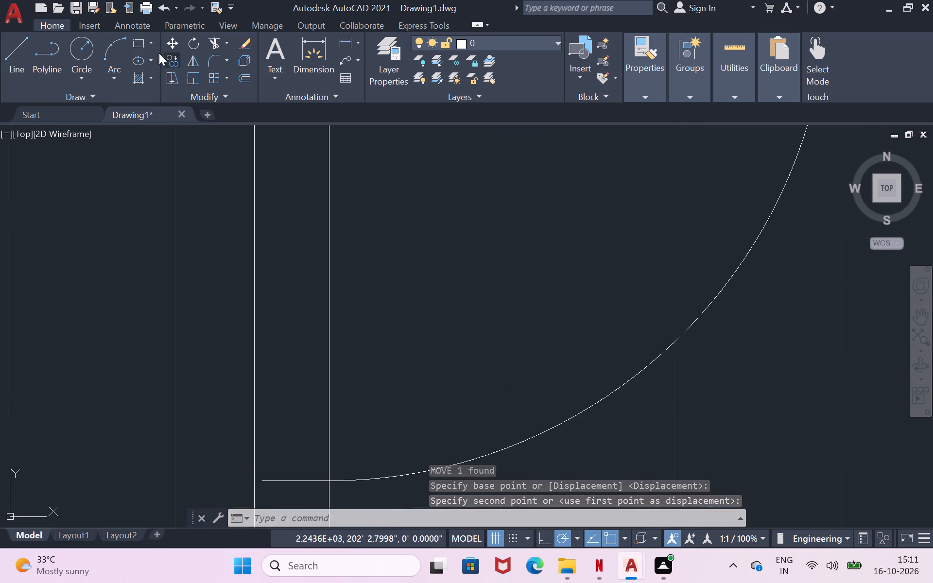
{"action": "left_click", "coordinate": [19, 52]}
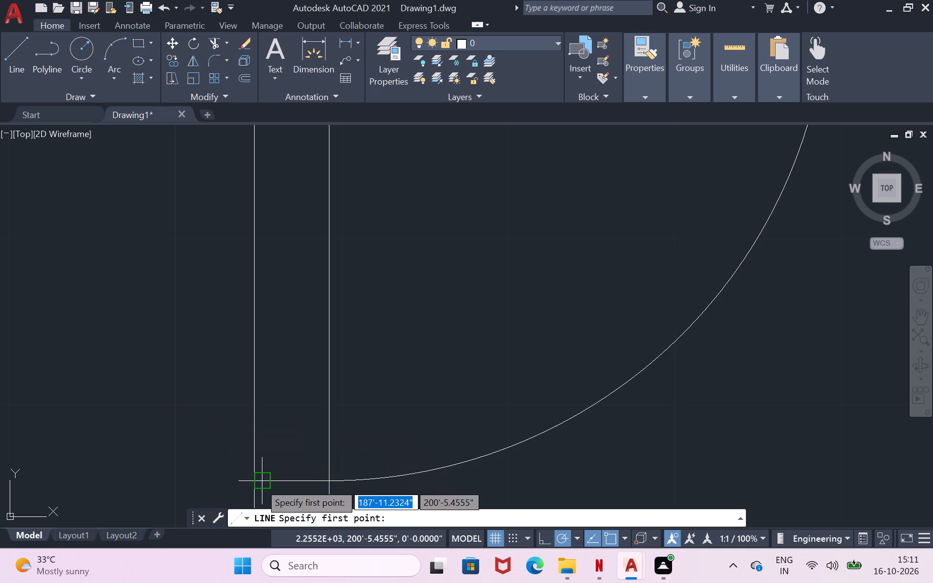
{"action": "left_click", "coordinate": [259, 481]}
{"action": "left_click", "coordinate": [246, 481]}
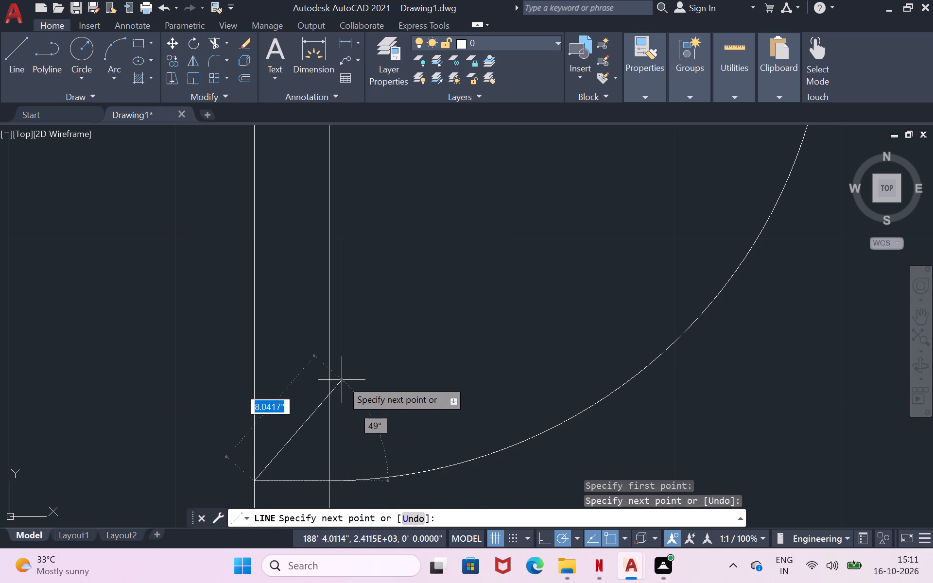
{"action": "key", "text": "Return"}
Delete the short cross line that overlaps the door's upper jamb inside the vertical partition.
{"action": "scroll", "coordinate": [334, 130], "scroll_direction": "down", "scroll_amount": 4}
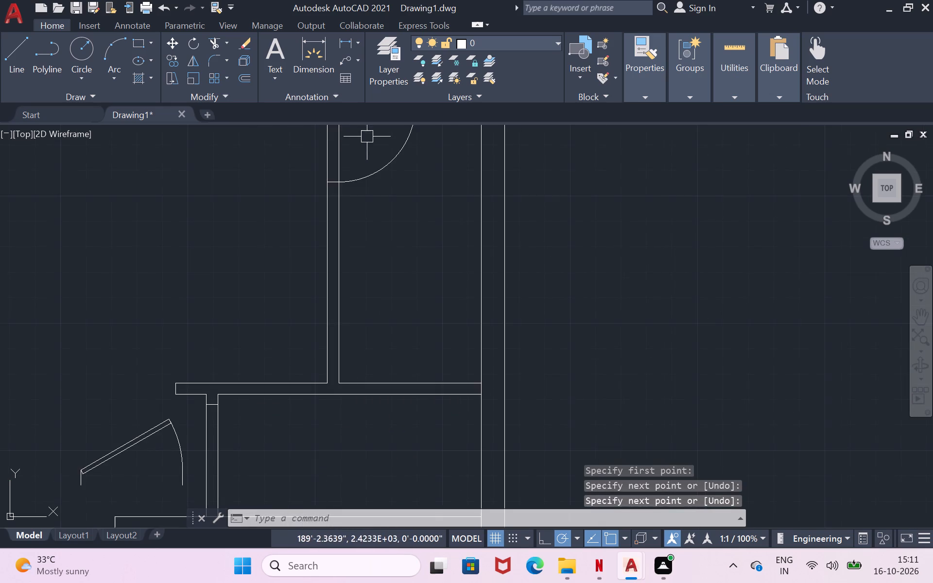
{"action": "scroll", "coordinate": [375, 167], "scroll_direction": "down", "scroll_amount": 2}
{"action": "scroll", "coordinate": [365, 130], "scroll_direction": "up", "scroll_amount": 4}
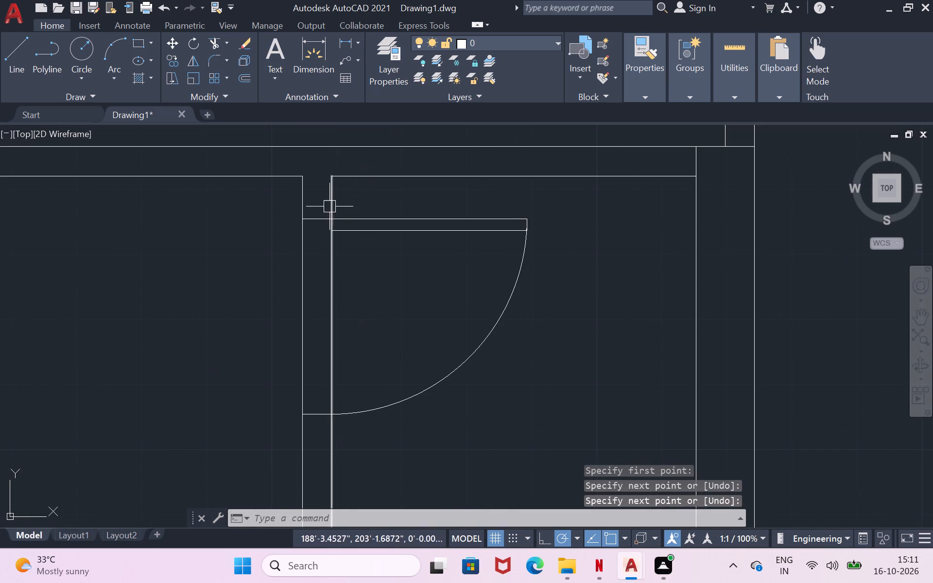
{"action": "scroll", "coordinate": [296, 223], "scroll_direction": "up", "scroll_amount": 3}
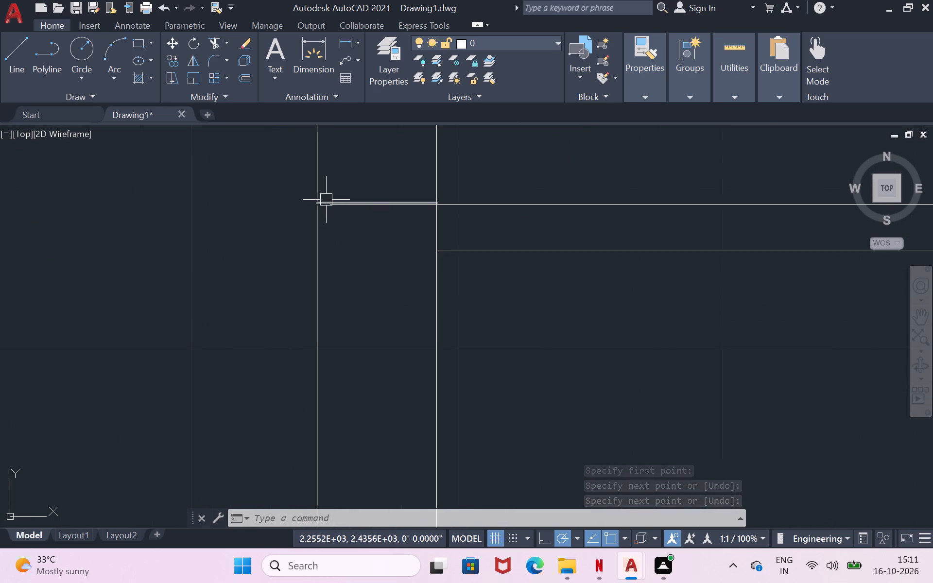
{"action": "left_click", "coordinate": [325, 199]}
{"action": "key", "text": "Delete"}
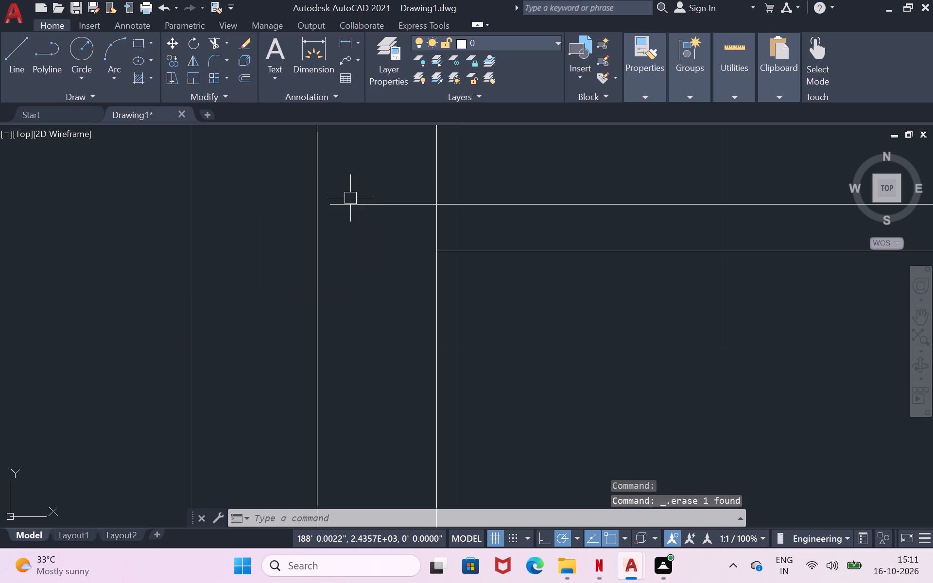
Draw a short line from the end of the fitted door's upper jamb to the partition's far face.
{"action": "left_click", "coordinate": [14, 59]}
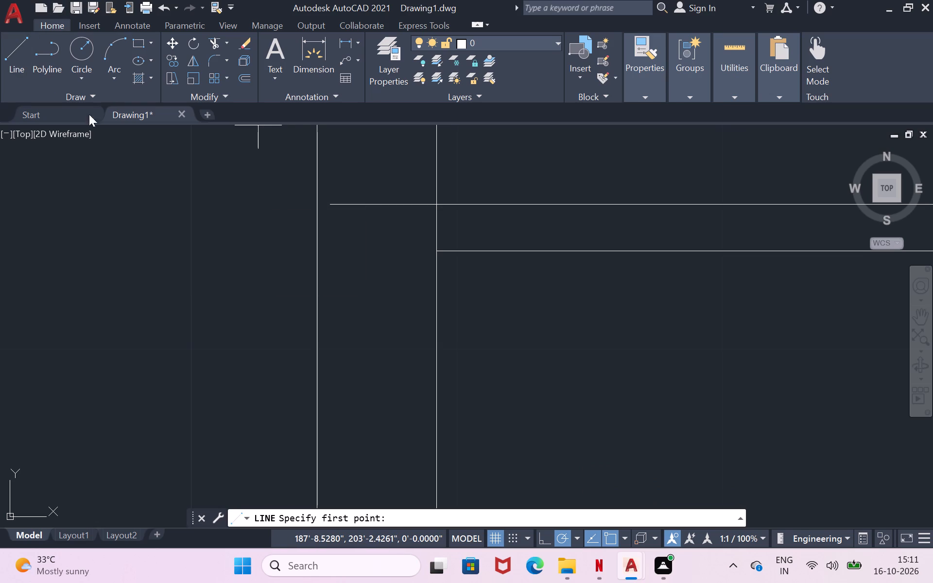
{"action": "left_click", "coordinate": [333, 205]}
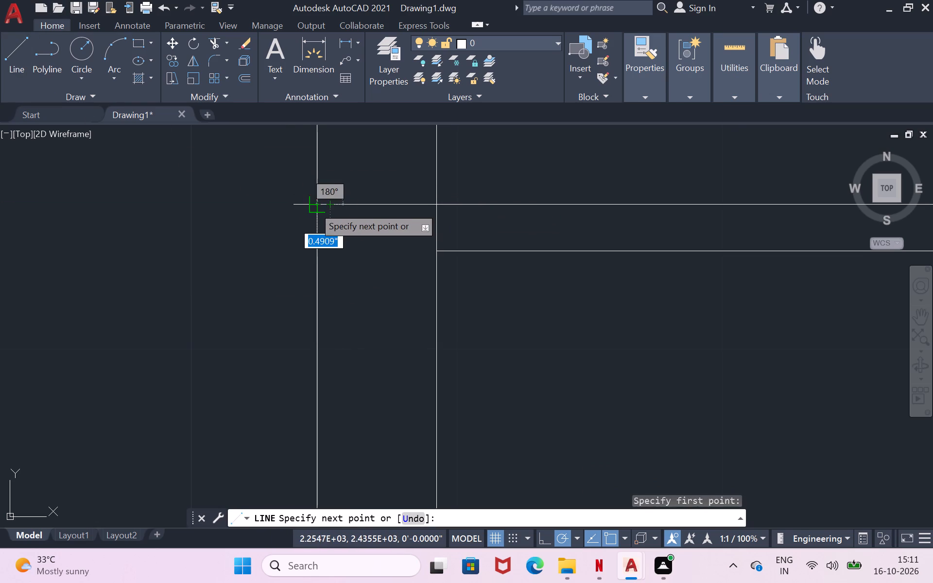
{"action": "left_click", "coordinate": [313, 206]}
{"action": "key", "text": "Return"}
Set the loose door beside the small middle room to Open 90°.
{"action": "scroll", "coordinate": [373, 157], "scroll_direction": "down", "scroll_amount": 3}
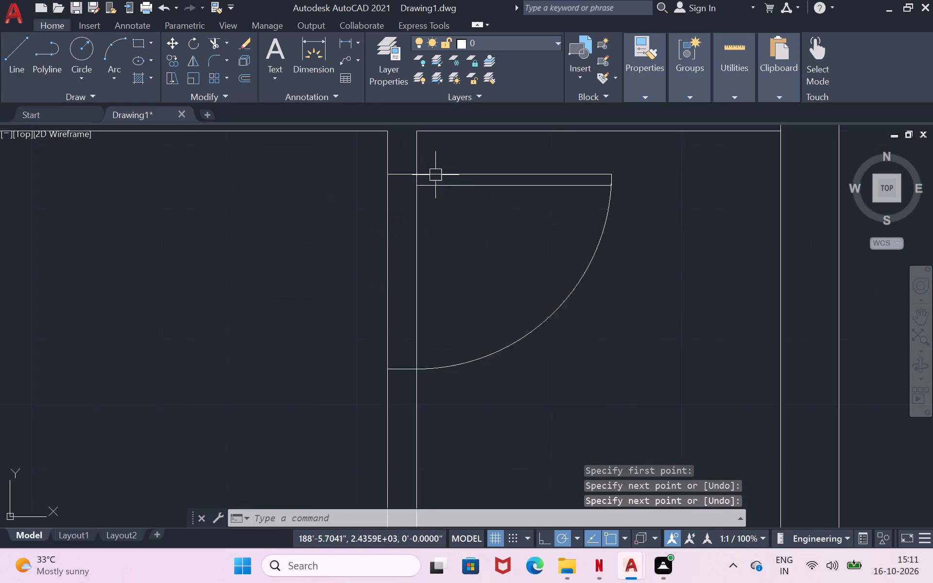
{"action": "scroll", "coordinate": [435, 175], "scroll_direction": "down", "scroll_amount": 1}
{"action": "scroll", "coordinate": [436, 225], "scroll_direction": "down", "scroll_amount": 3}
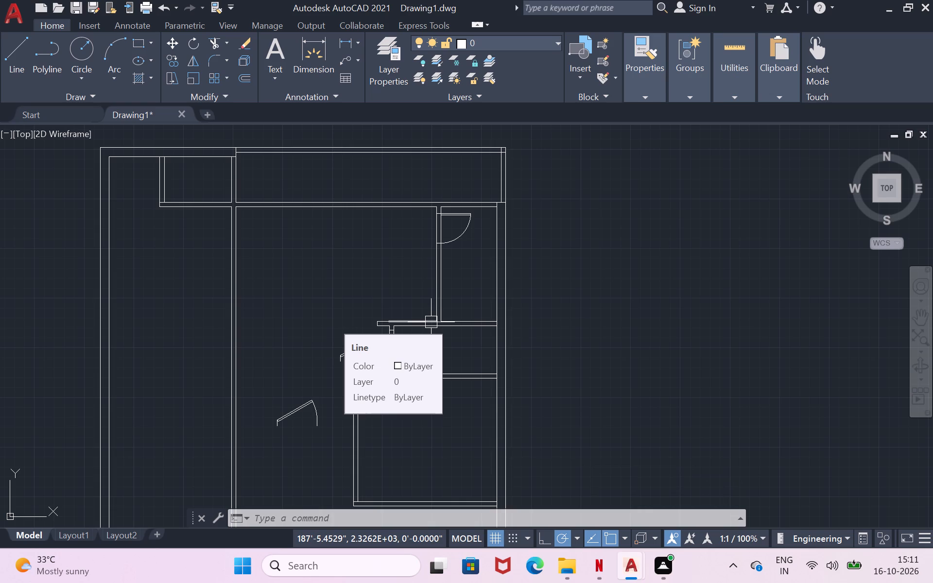
{"action": "scroll", "coordinate": [393, 403], "scroll_direction": "down", "scroll_amount": 1}
{"action": "scroll", "coordinate": [367, 401], "scroll_direction": "up", "scroll_amount": 2}
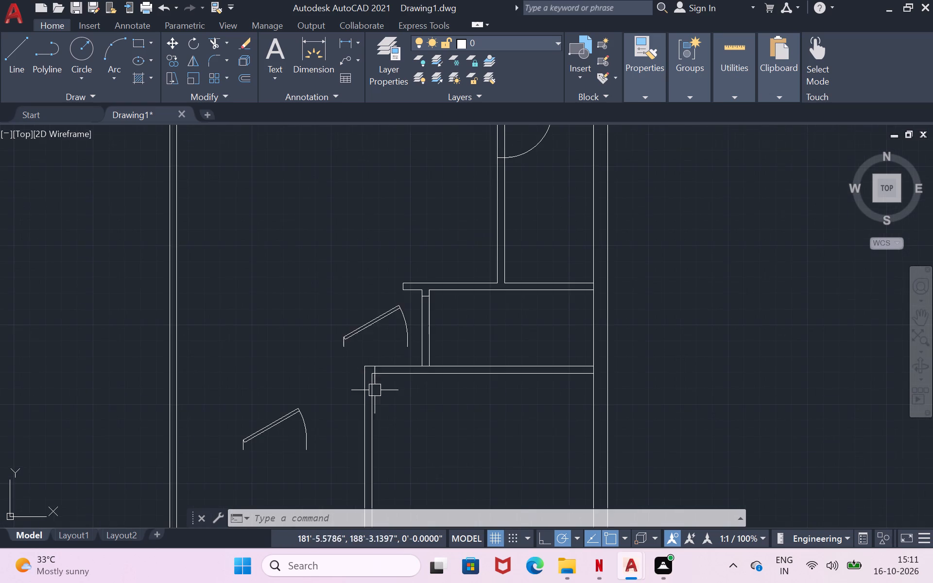
{"action": "scroll", "coordinate": [409, 340], "scroll_direction": "up", "scroll_amount": 2}
{"action": "left_click", "coordinate": [339, 284]}
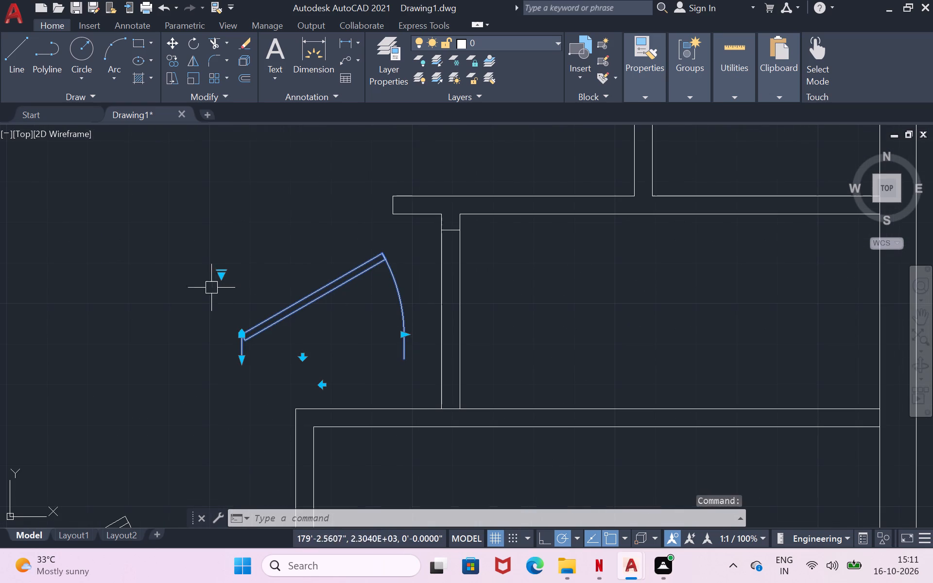
{"action": "left_click", "coordinate": [224, 274]}
{"action": "left_click", "coordinate": [254, 333]}
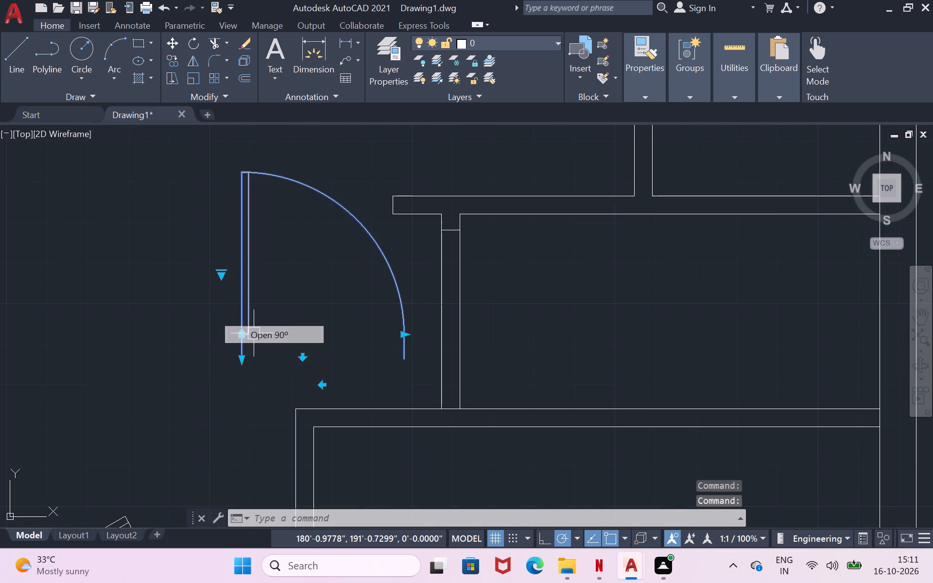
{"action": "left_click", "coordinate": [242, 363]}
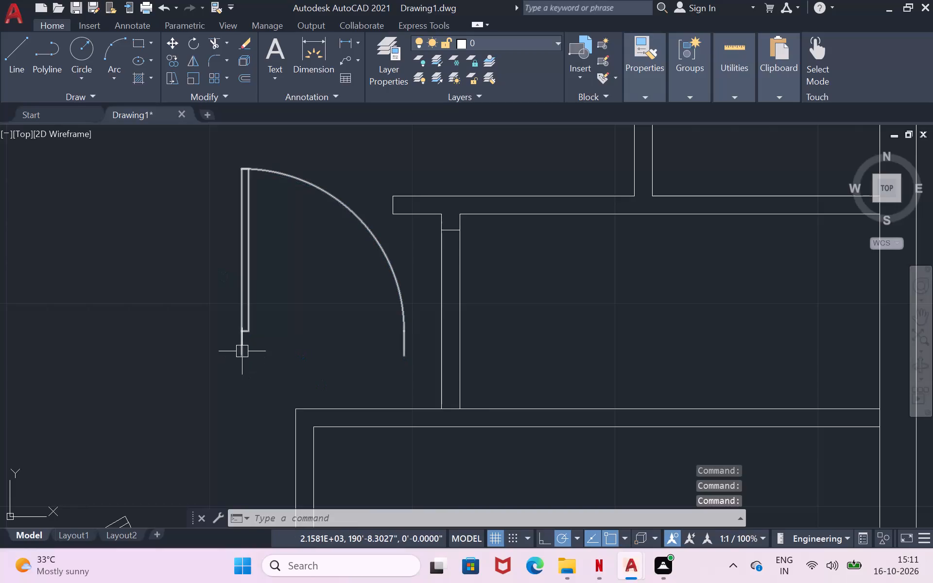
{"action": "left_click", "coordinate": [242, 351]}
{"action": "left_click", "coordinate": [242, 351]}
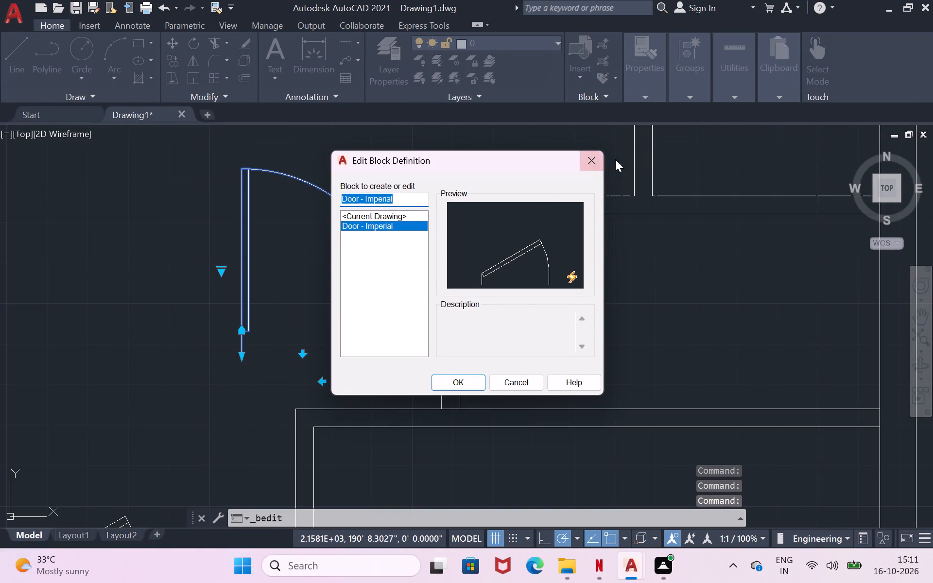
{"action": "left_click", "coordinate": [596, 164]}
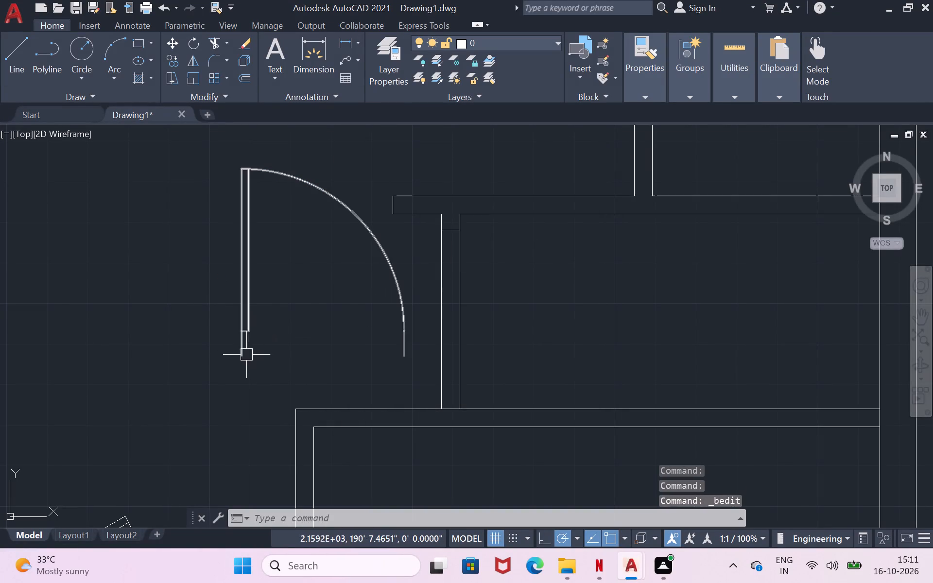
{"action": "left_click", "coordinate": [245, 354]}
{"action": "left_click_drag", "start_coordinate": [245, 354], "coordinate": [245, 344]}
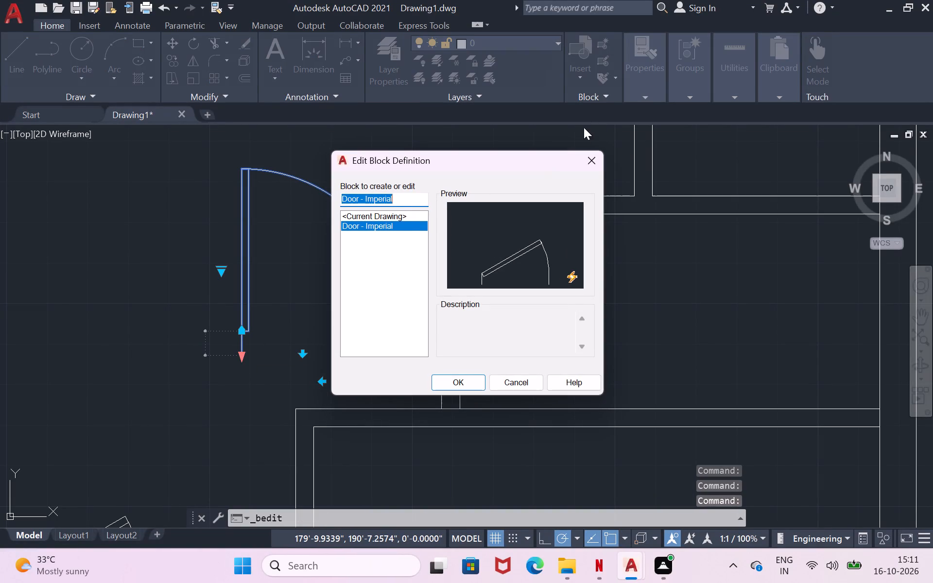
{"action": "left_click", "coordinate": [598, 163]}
Shorten the door's jambs to the next smaller wall thickness and narrow its opening by about a quarter.
{"action": "left_click", "coordinate": [253, 328]}
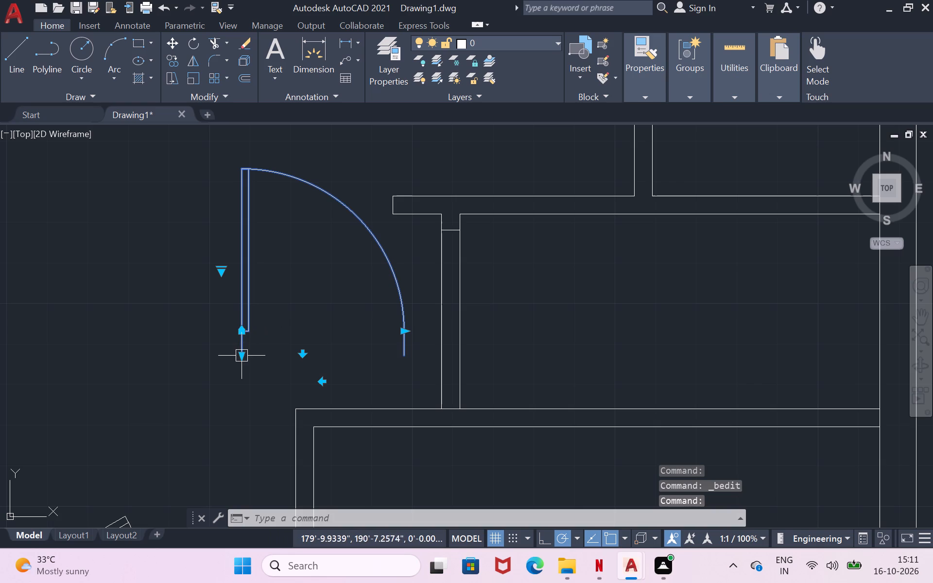
{"action": "left_click_drag", "start_coordinate": [238, 354], "coordinate": [239, 345]}
{"action": "left_click", "coordinate": [239, 345]}
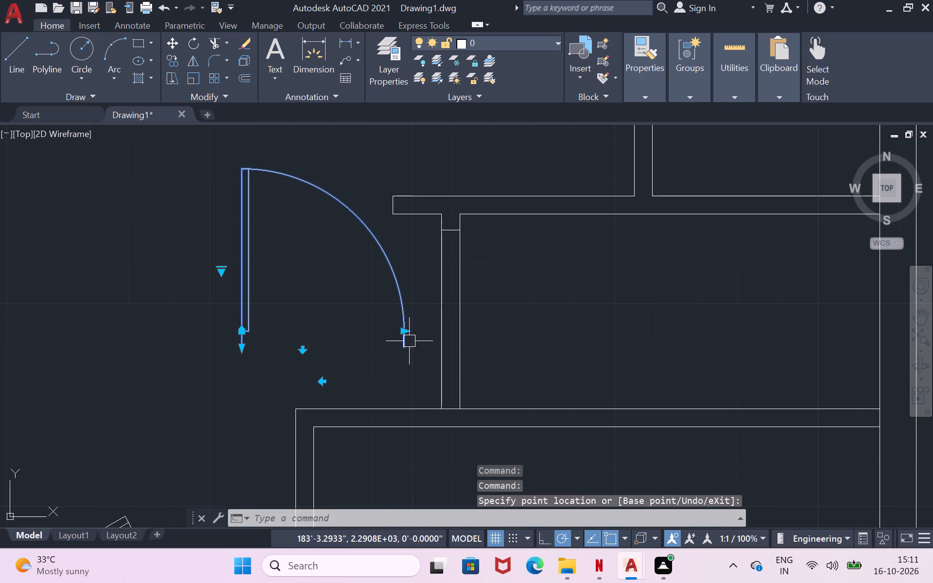
{"action": "left_click_drag", "start_coordinate": [405, 333], "coordinate": [361, 327]}
{"action": "left_click", "coordinate": [361, 325]}
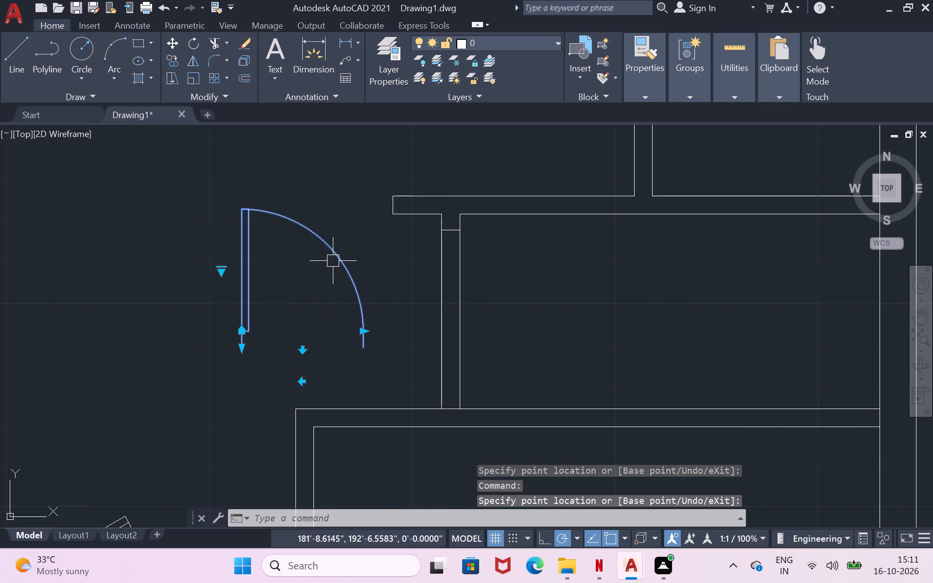
Rotate the door 90° clockwise so its leaf is horizontal and its swing arc faces downward.
{"action": "type", "text": "ro"}
{"action": "key", "text": "Return"}
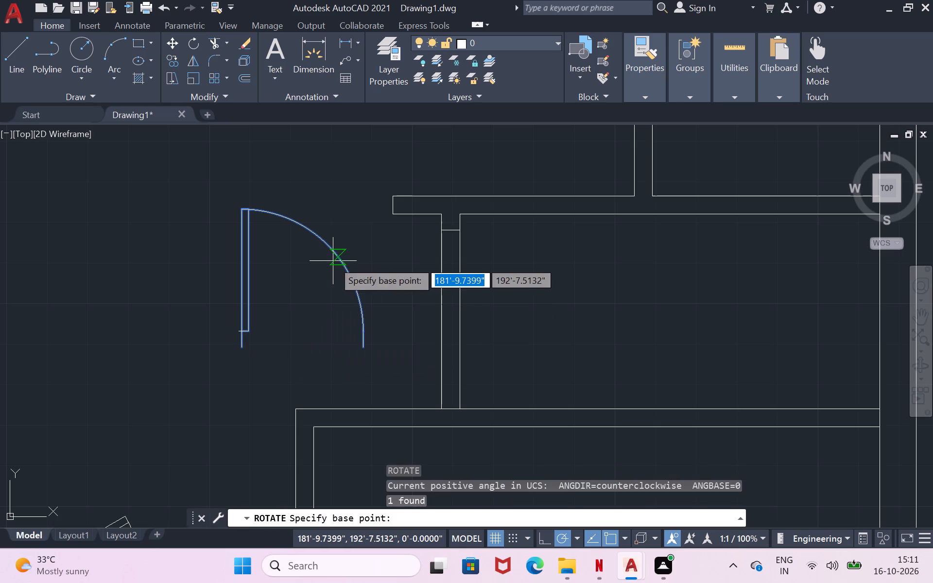
{"action": "left_click", "coordinate": [290, 230]}
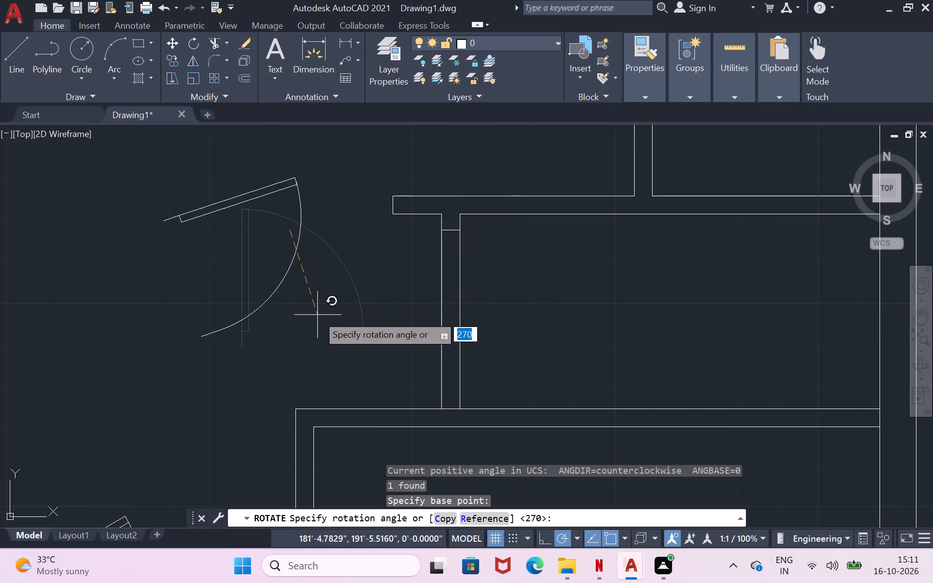
{"action": "left_click", "coordinate": [289, 311]}
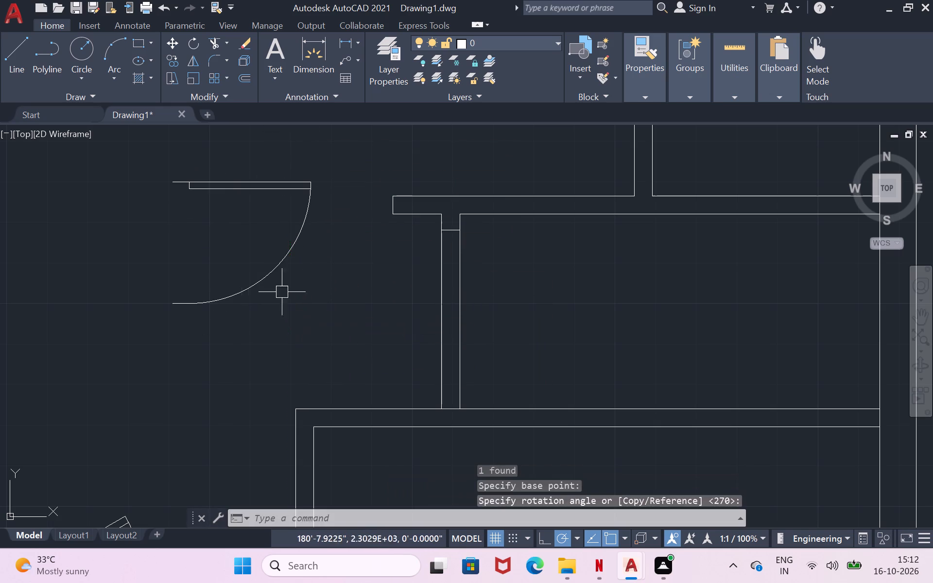
Move the door into the small middle room's vertical partition, upper jamb at the short cross line, leaf swinging into the room.
{"action": "left_click", "coordinate": [278, 268]}
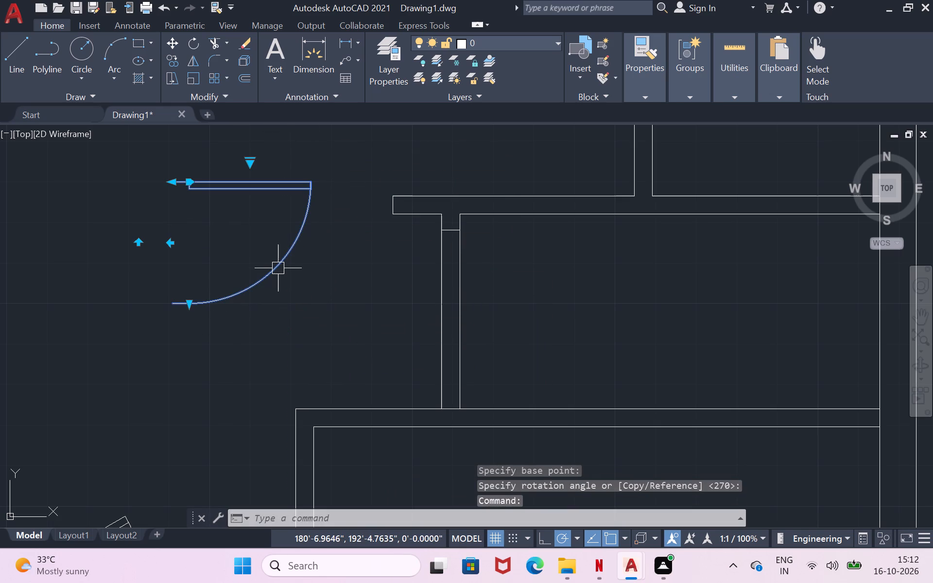
{"action": "left_click", "coordinate": [284, 264]}
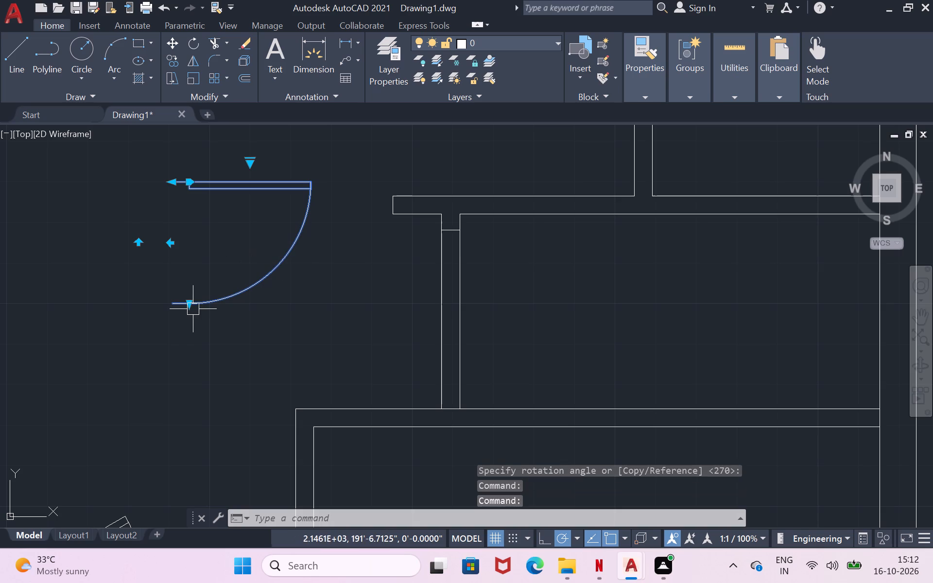
{"action": "left_click", "coordinate": [191, 306]}
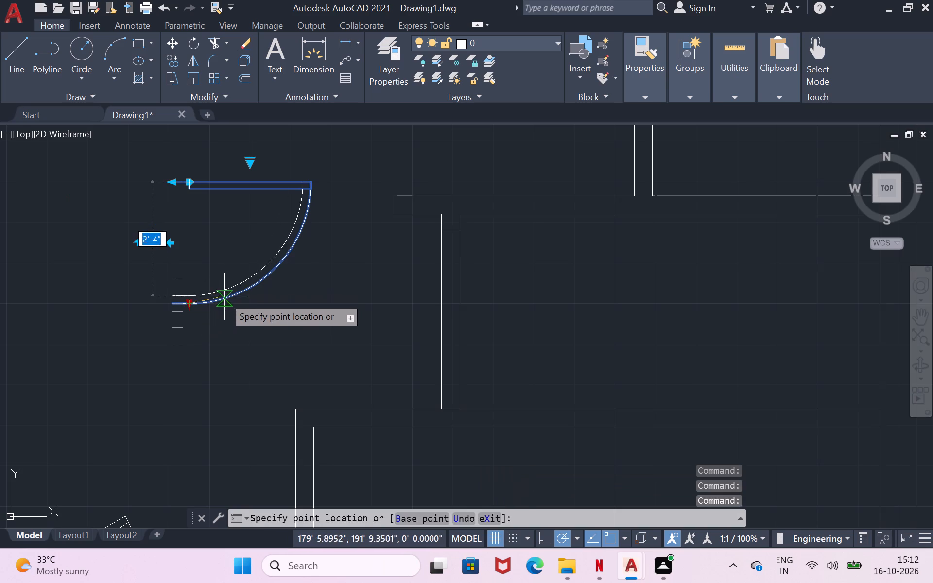
{"action": "left_click", "coordinate": [221, 306]}
{"action": "left_click", "coordinate": [238, 292]}
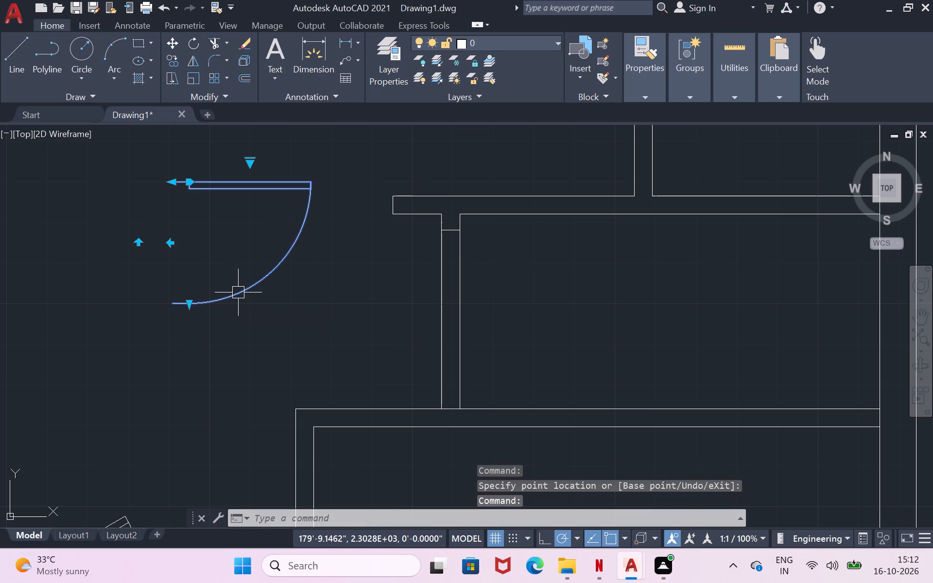
{"action": "key", "text": "m"}
{"action": "key", "text": "Return"}
{"action": "left_click", "coordinate": [238, 292]}
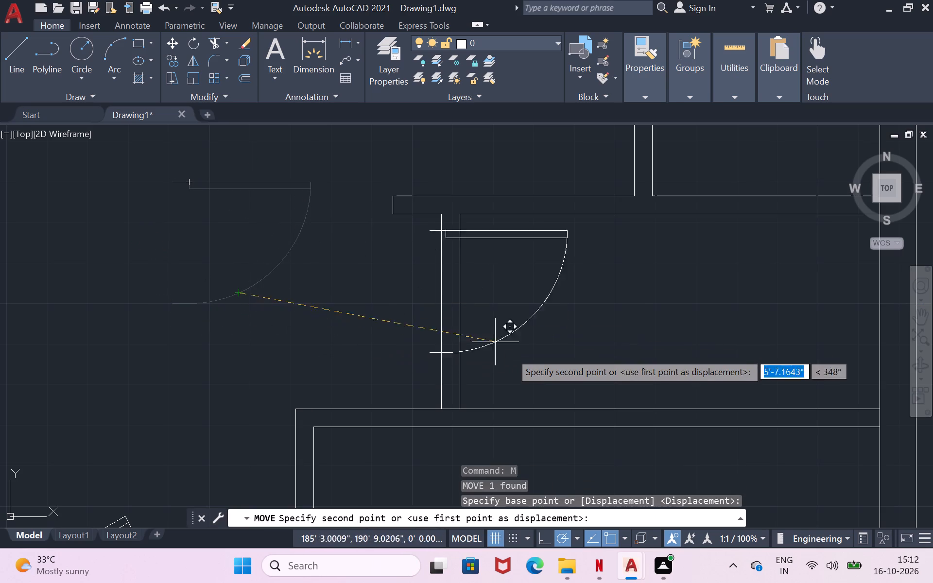
{"action": "scroll", "coordinate": [519, 340], "scroll_direction": "up", "scroll_amount": 1}
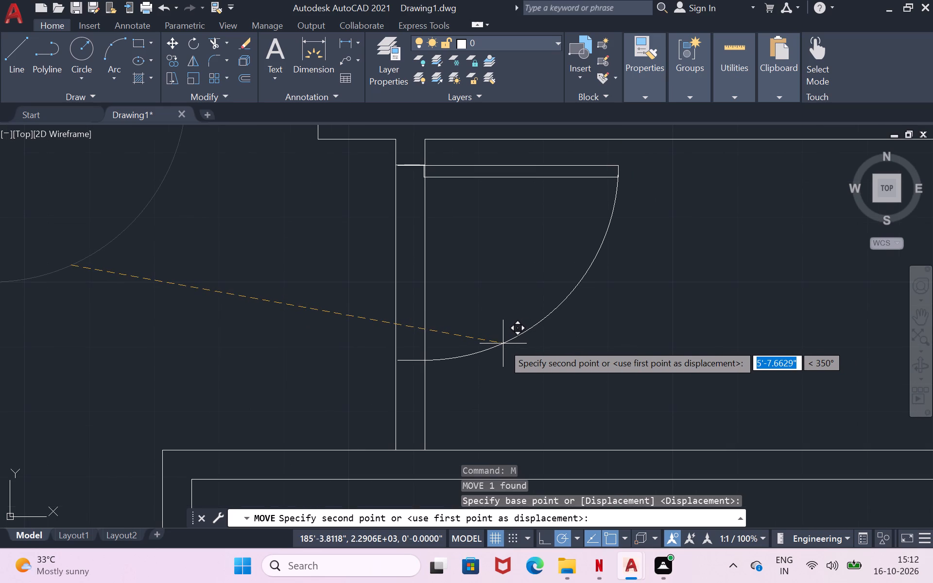
{"action": "left_click", "coordinate": [504, 343]}
Delete the short cross line lying just above the door's upper jamb inside the partition.
{"action": "scroll", "coordinate": [427, 168], "scroll_direction": "up", "scroll_amount": 2}
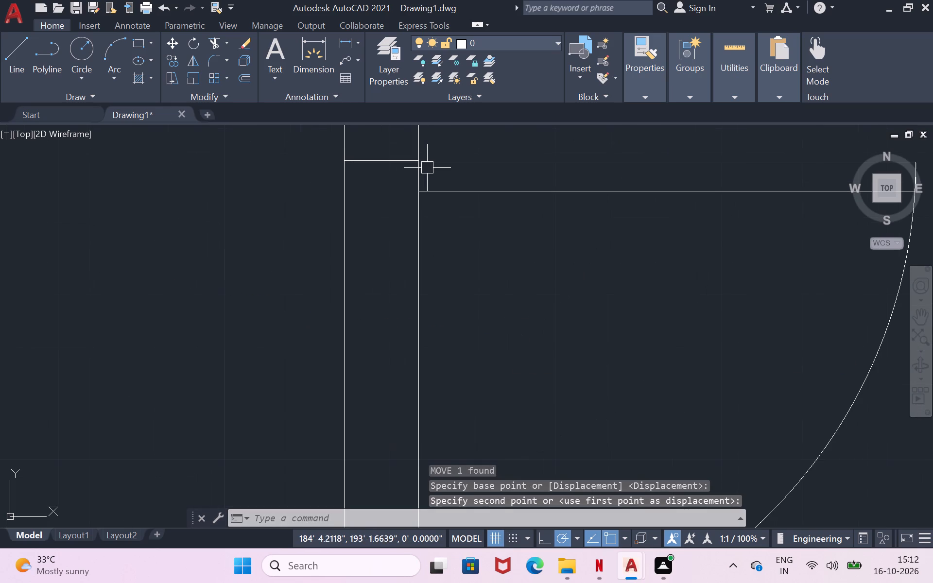
{"action": "scroll", "coordinate": [344, 160], "scroll_direction": "up", "scroll_amount": 2}
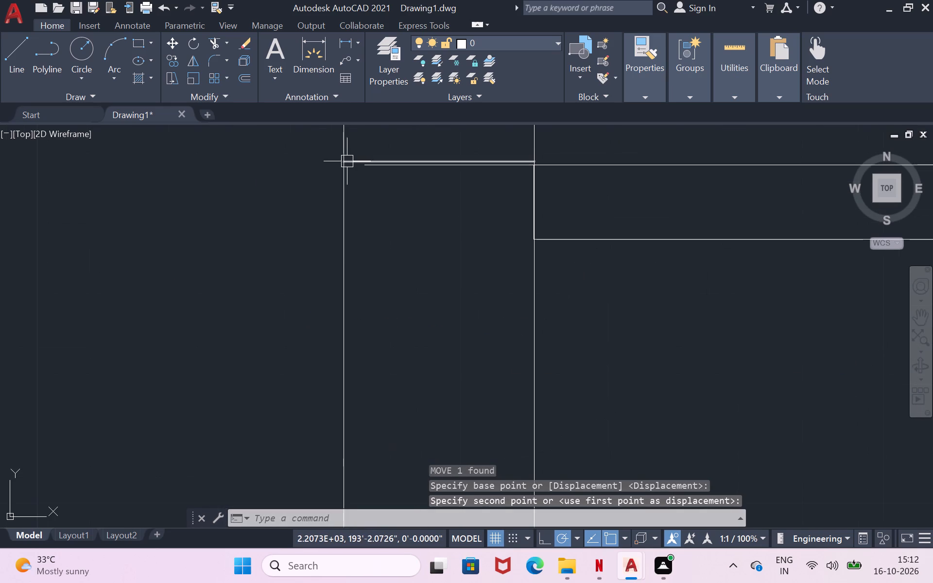
{"action": "left_click", "coordinate": [348, 161]}
{"action": "key", "text": "Delete"}
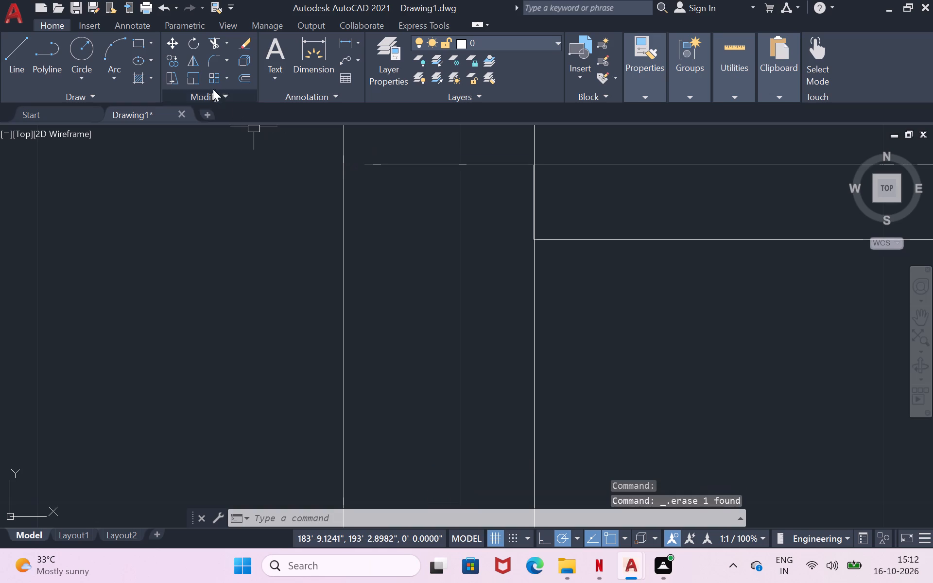
Draw a short line from the end of the door's upper jamb to the partition's far face.
{"action": "left_click", "coordinate": [17, 53]}
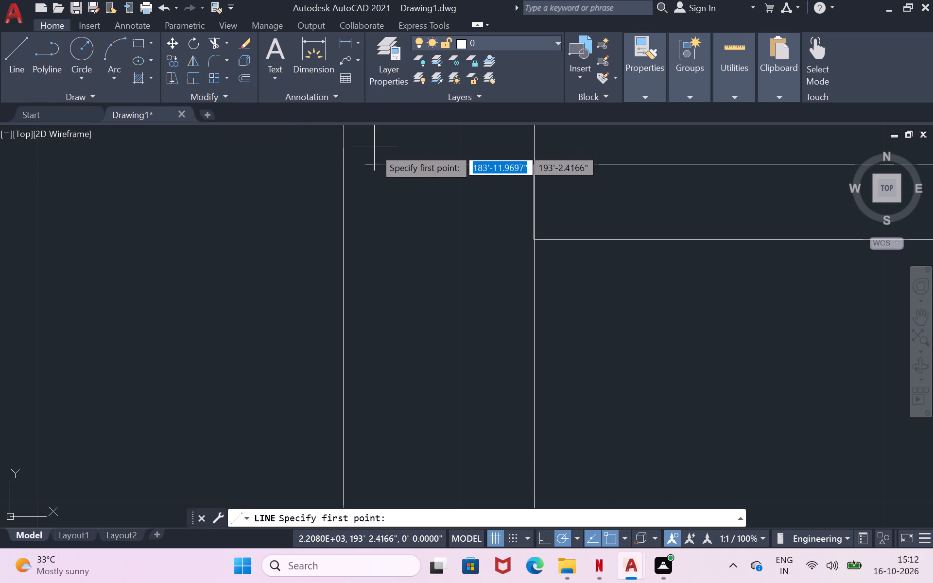
{"action": "left_click", "coordinate": [364, 169]}
{"action": "left_click", "coordinate": [344, 169]}
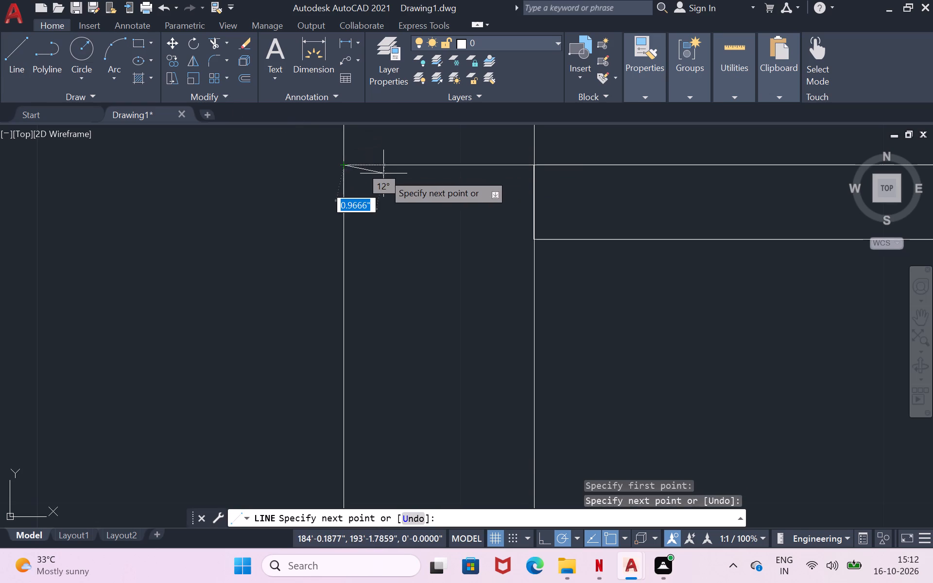
{"action": "key", "text": "Return"}
Draw a short line from the end of the door's lower jamb to the partition's far face.
{"action": "scroll", "coordinate": [387, 173], "scroll_direction": "down", "scroll_amount": 3}
{"action": "scroll", "coordinate": [456, 425], "scroll_direction": "down", "scroll_amount": 2}
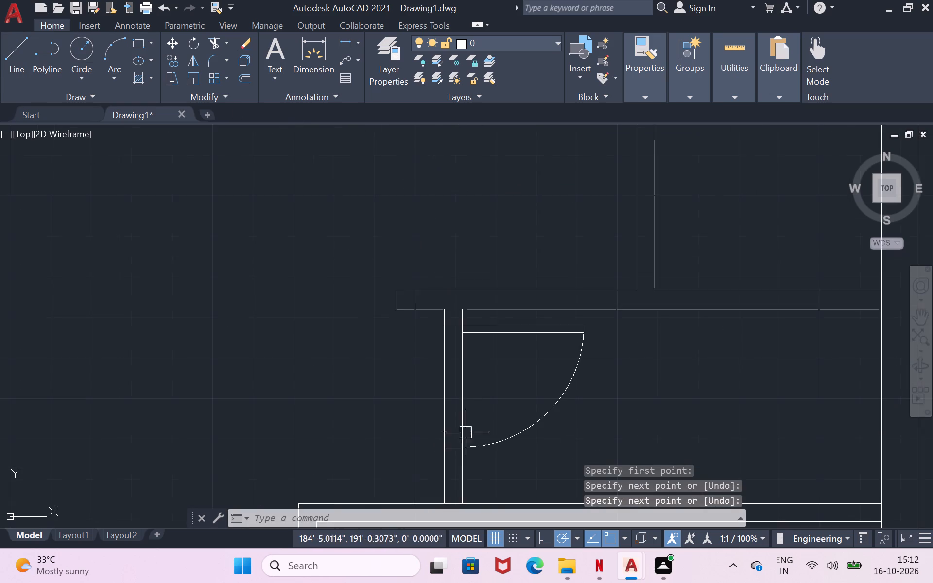
{"action": "scroll", "coordinate": [453, 467], "scroll_direction": "up", "scroll_amount": 6}
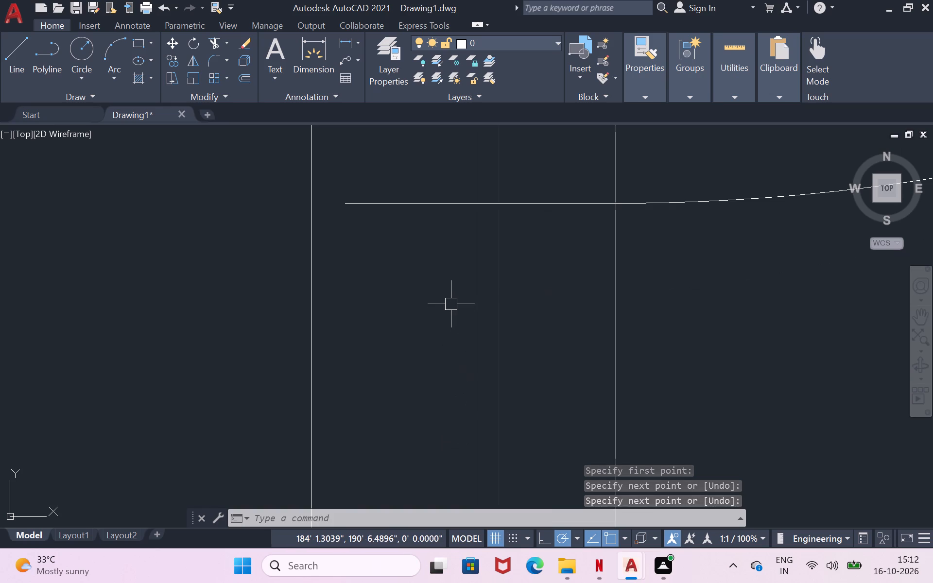
{"action": "key", "text": "l"}
{"action": "key", "text": "Return"}
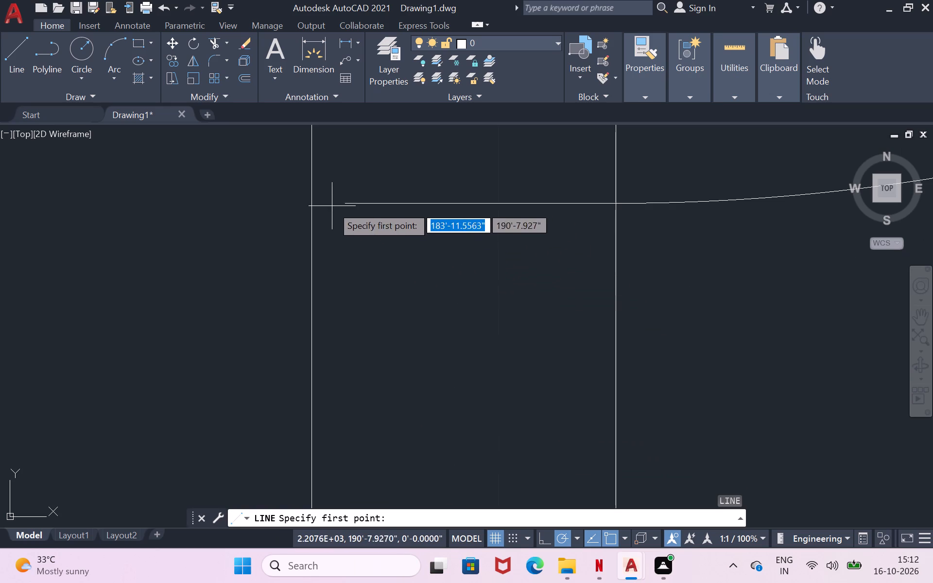
{"action": "left_click", "coordinate": [346, 205]}
{"action": "left_click", "coordinate": [309, 205]}
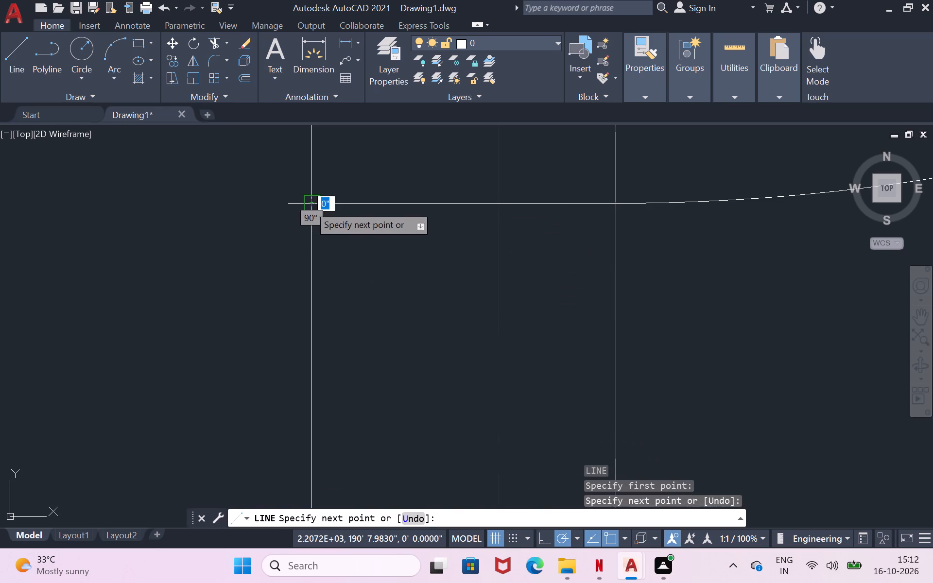
{"action": "key", "text": "Return"}
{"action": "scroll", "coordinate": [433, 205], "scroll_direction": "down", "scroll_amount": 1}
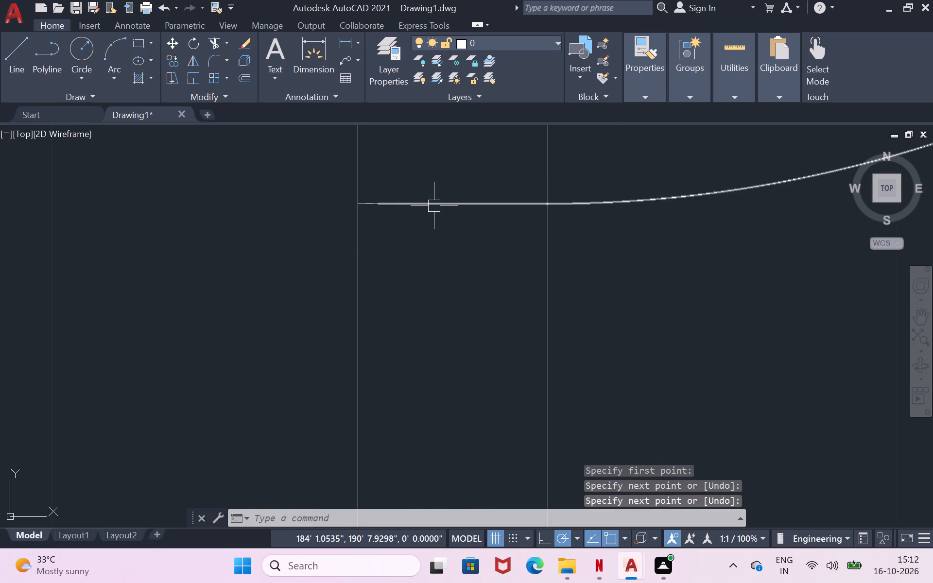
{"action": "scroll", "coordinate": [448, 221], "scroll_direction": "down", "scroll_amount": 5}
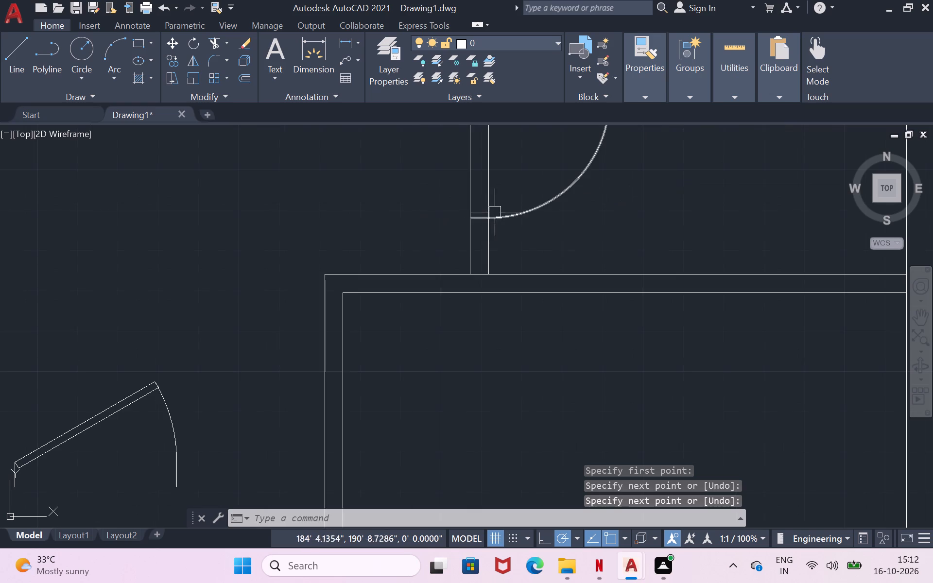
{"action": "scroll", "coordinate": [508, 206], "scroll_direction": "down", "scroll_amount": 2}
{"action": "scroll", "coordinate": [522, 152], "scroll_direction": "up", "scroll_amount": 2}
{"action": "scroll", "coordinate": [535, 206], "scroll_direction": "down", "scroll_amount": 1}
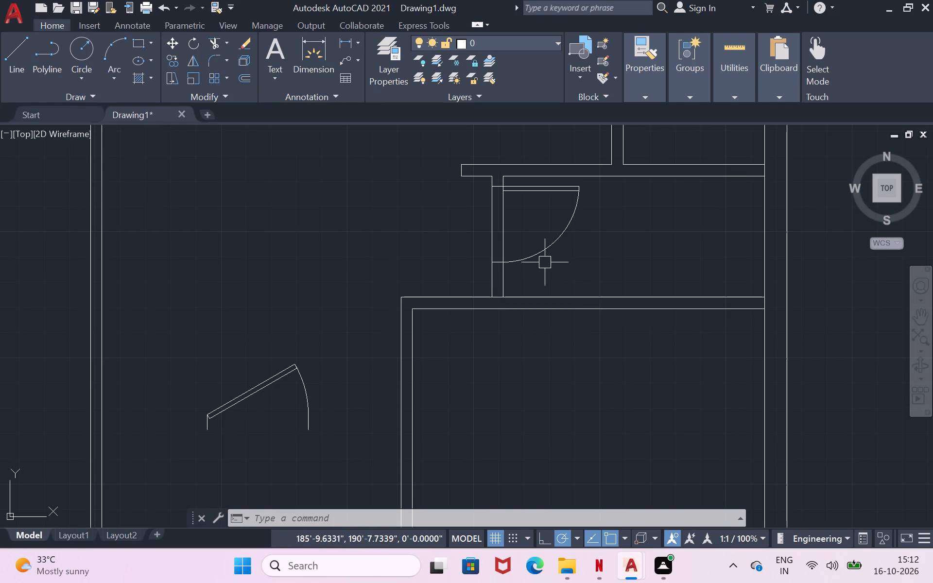
Set the loose door block's opening angle to 90° so its leaf stands perpendicular to the opening.
{"action": "scroll", "coordinate": [540, 262], "scroll_direction": "up", "scroll_amount": 1}
{"action": "scroll", "coordinate": [540, 262], "scroll_direction": "down", "scroll_amount": 1}
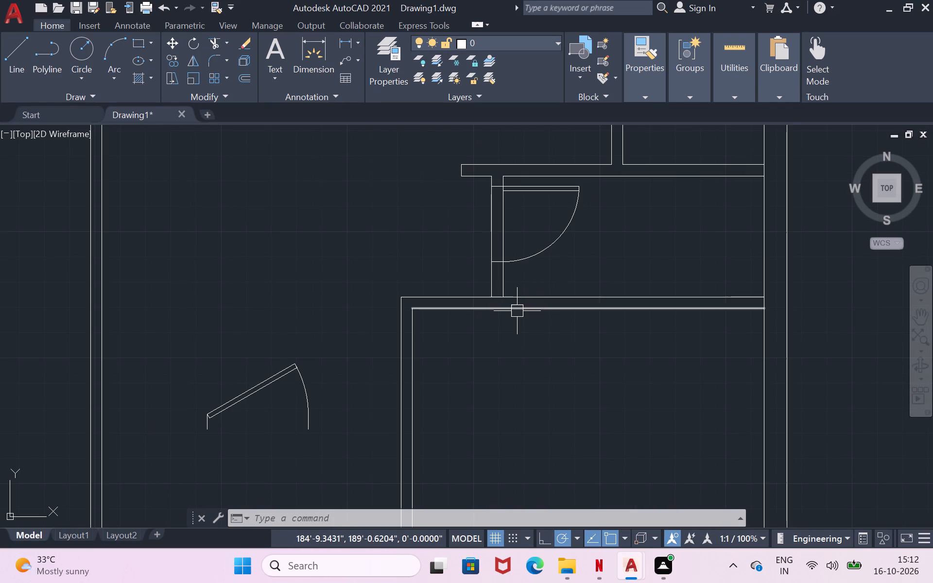
{"action": "scroll", "coordinate": [514, 307], "scroll_direction": "up", "scroll_amount": 1}
{"action": "scroll", "coordinate": [529, 288], "scroll_direction": "down", "scroll_amount": 1}
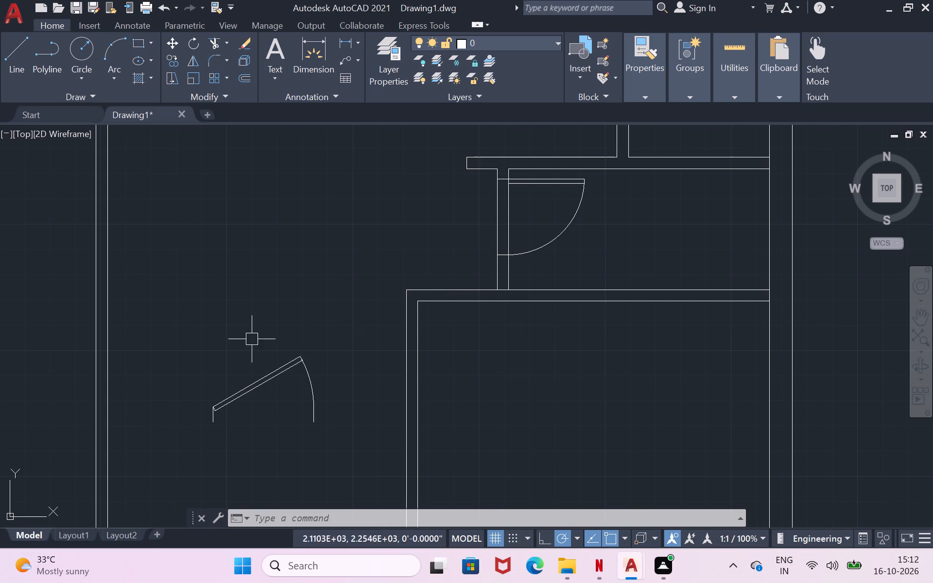
{"action": "left_click", "coordinate": [257, 375]}
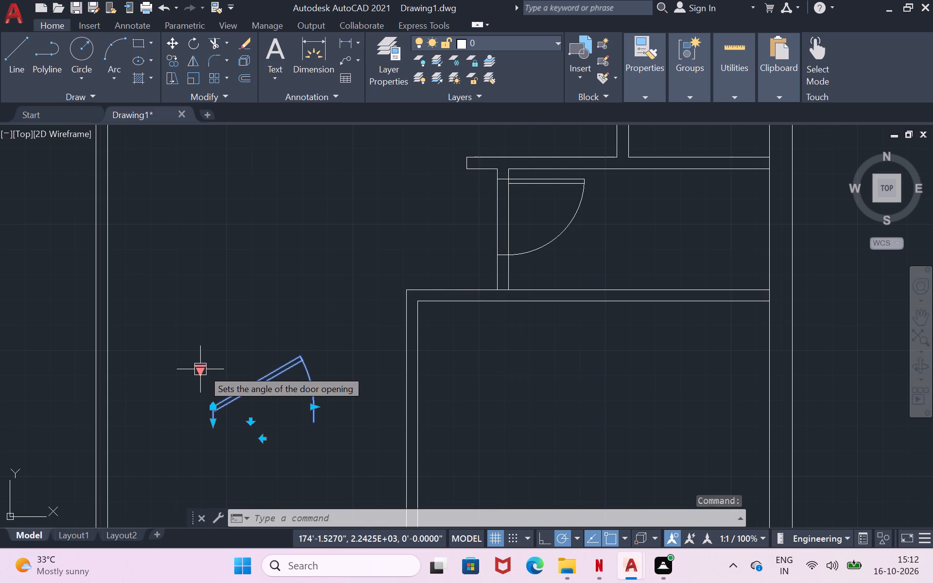
{"action": "left_click", "coordinate": [203, 369]}
{"action": "left_click", "coordinate": [231, 428]}
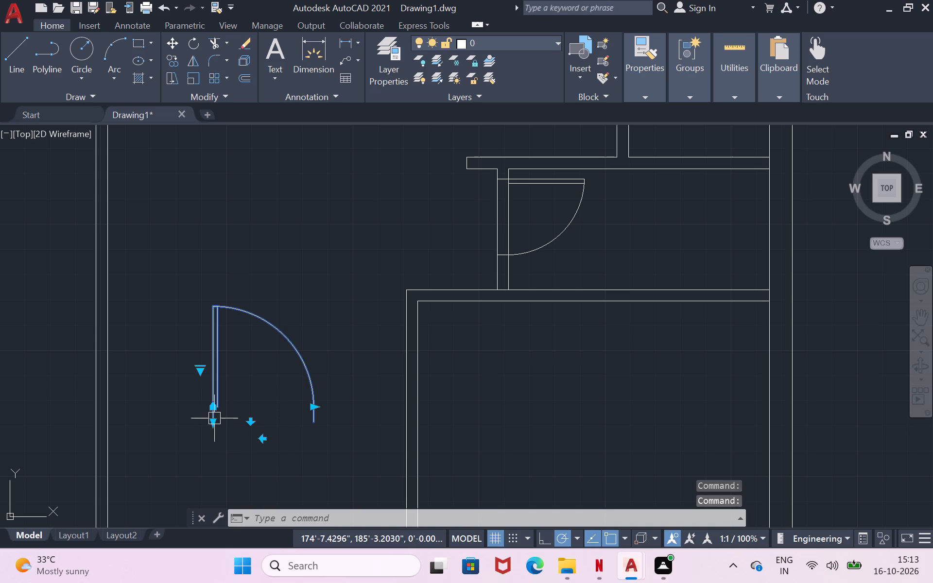
Set the loose door block's wall thickness to 4" and its door width to 3'.
{"action": "left_click_drag", "start_coordinate": [214, 420], "coordinate": [215, 412]}
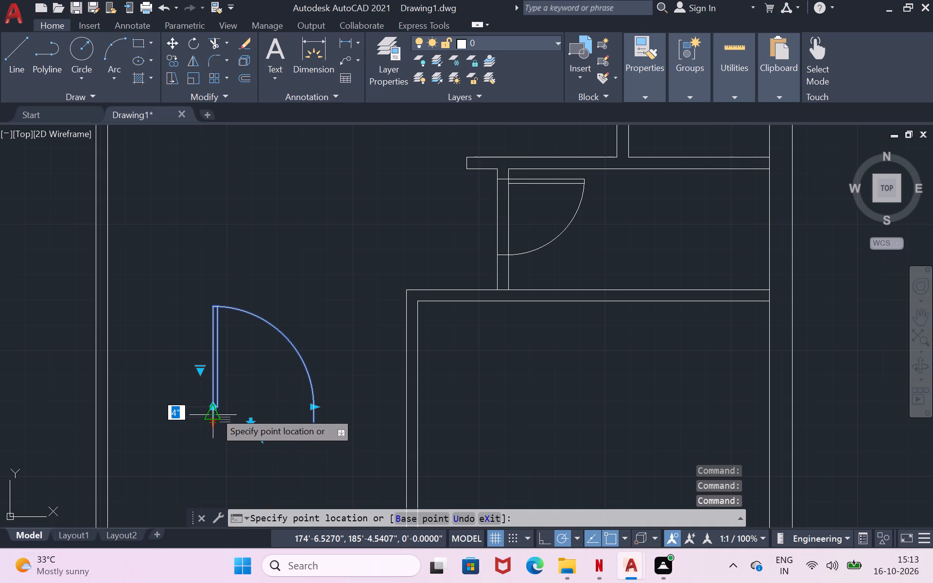
{"action": "left_click", "coordinate": [215, 412]}
{"action": "left_click_drag", "start_coordinate": [313, 408], "coordinate": [301, 408]}
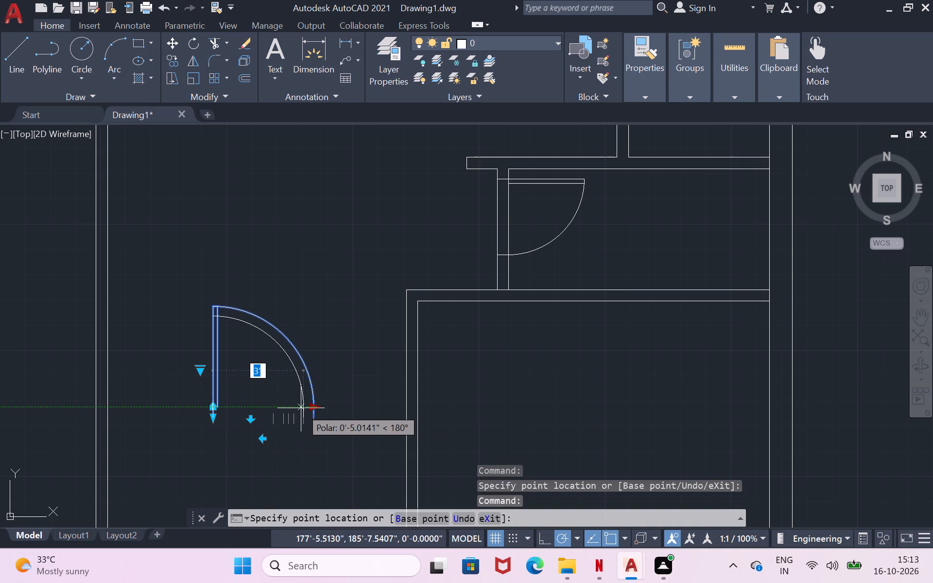
{"action": "left_click", "coordinate": [301, 408]}
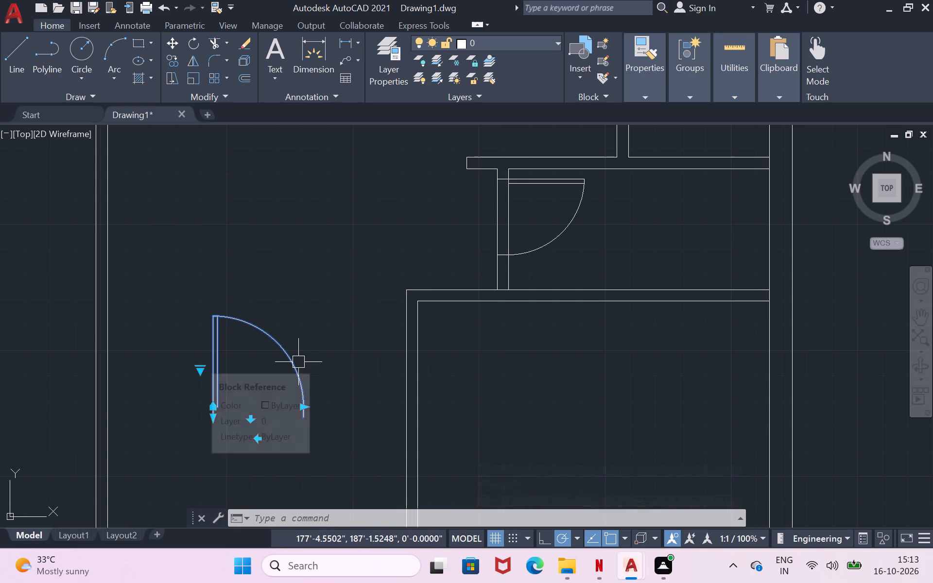
Rotate the loose door block by 270°, with its leaf horizontal above the swing arc.
{"action": "type", "text": "ro"}
{"action": "key", "text": "Return"}
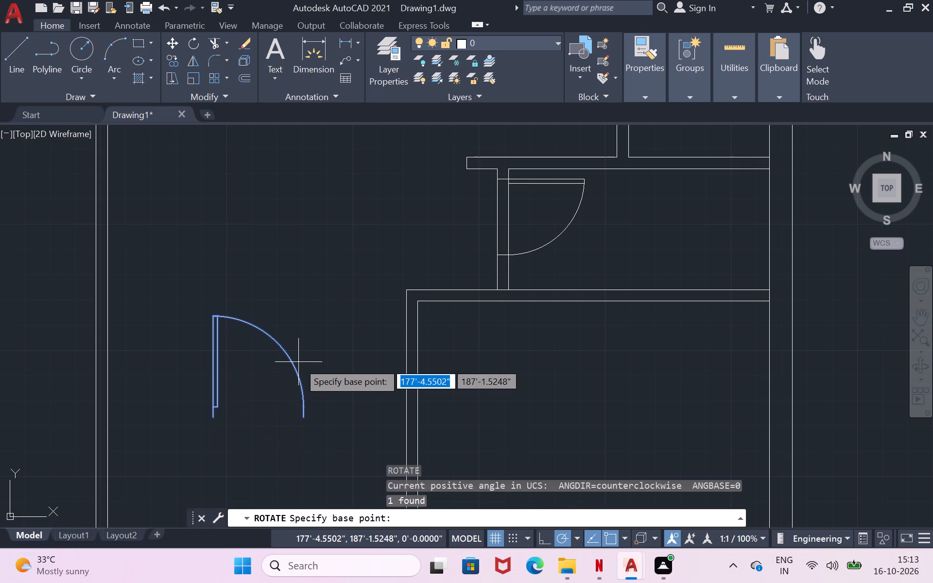
{"action": "left_click", "coordinate": [298, 362]}
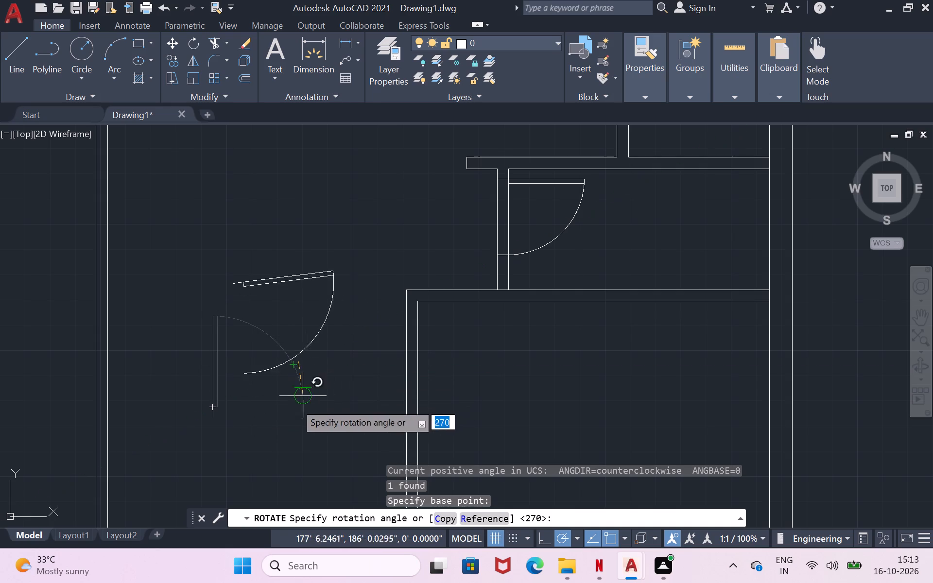
{"action": "left_click", "coordinate": [294, 403]}
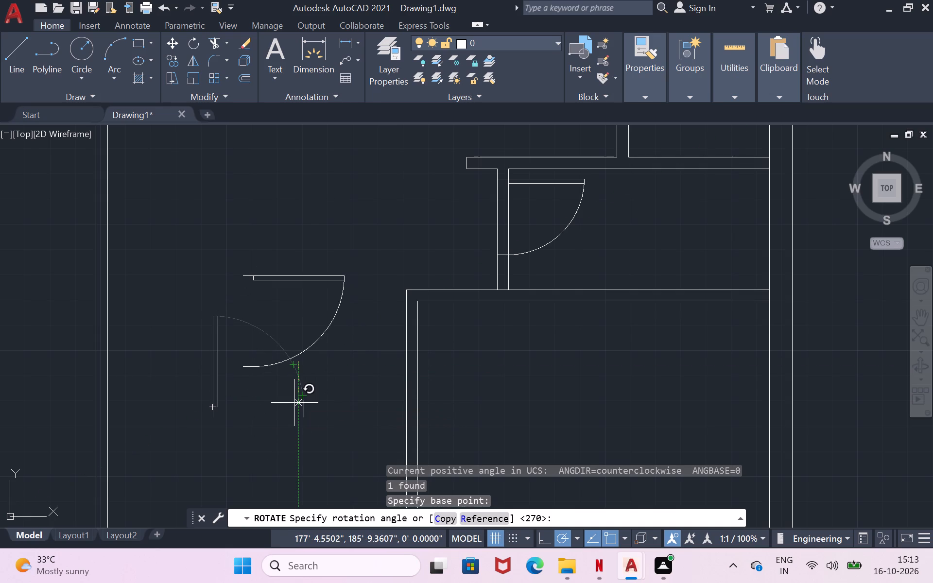
Move the door into the lower room's vertical partition near the upper corner, the leaf's hinge end flush with the partition's inner face.
{"action": "left_click", "coordinate": [293, 359]}
{"action": "left_click_drag", "start_coordinate": [293, 359], "coordinate": [456, 399]}
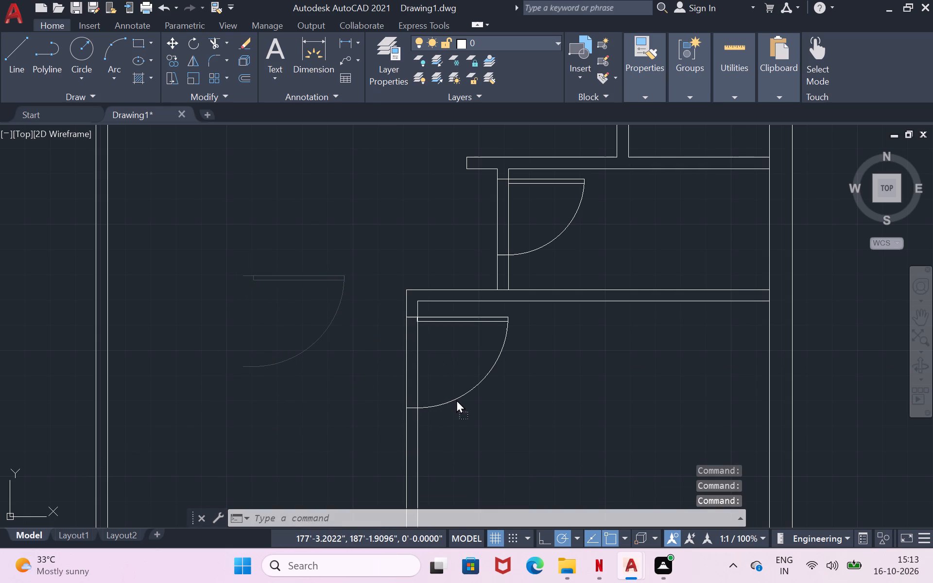
{"action": "left_click_drag", "start_coordinate": [456, 399], "coordinate": [458, 399]}
{"action": "scroll", "coordinate": [430, 332], "scroll_direction": "up", "scroll_amount": 2}
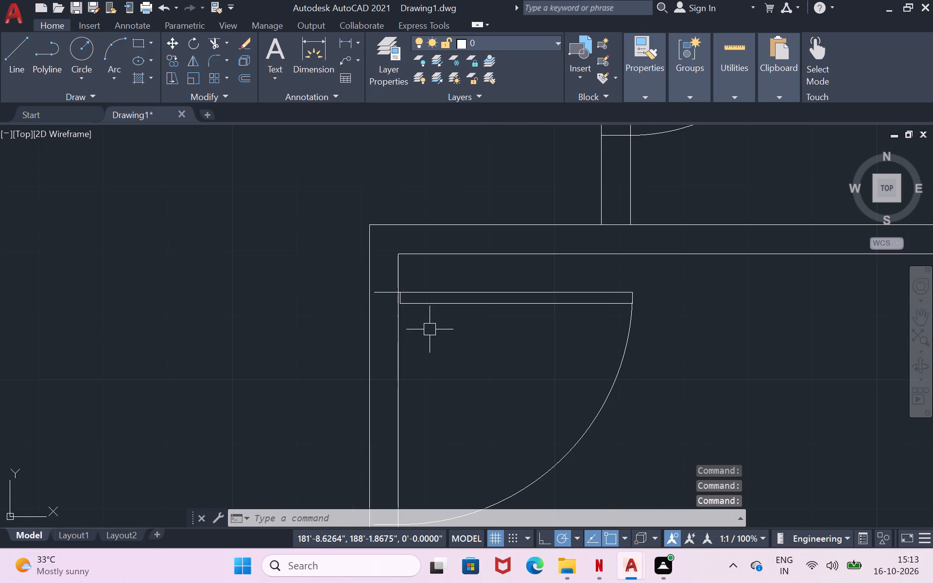
{"action": "left_click", "coordinate": [426, 302]}
{"action": "key", "text": "m"}
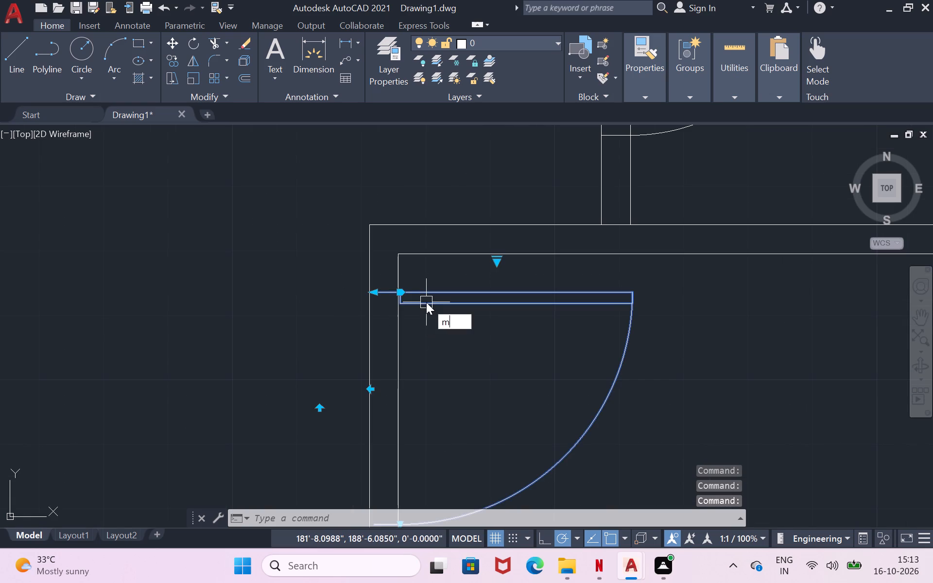
{"action": "key", "text": "Return"}
{"action": "left_click", "coordinate": [426, 302]}
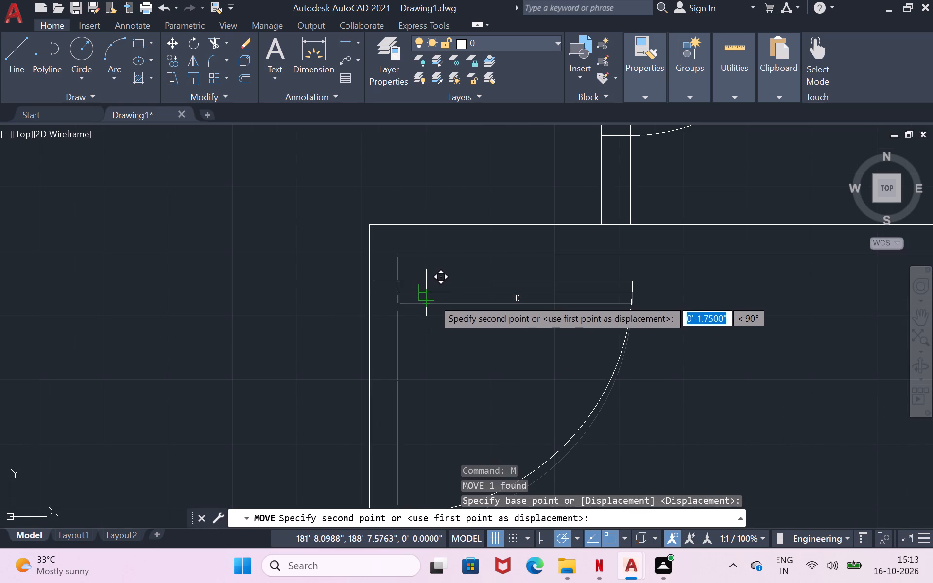
{"action": "scroll", "coordinate": [429, 293], "scroll_direction": "up", "scroll_amount": 1}
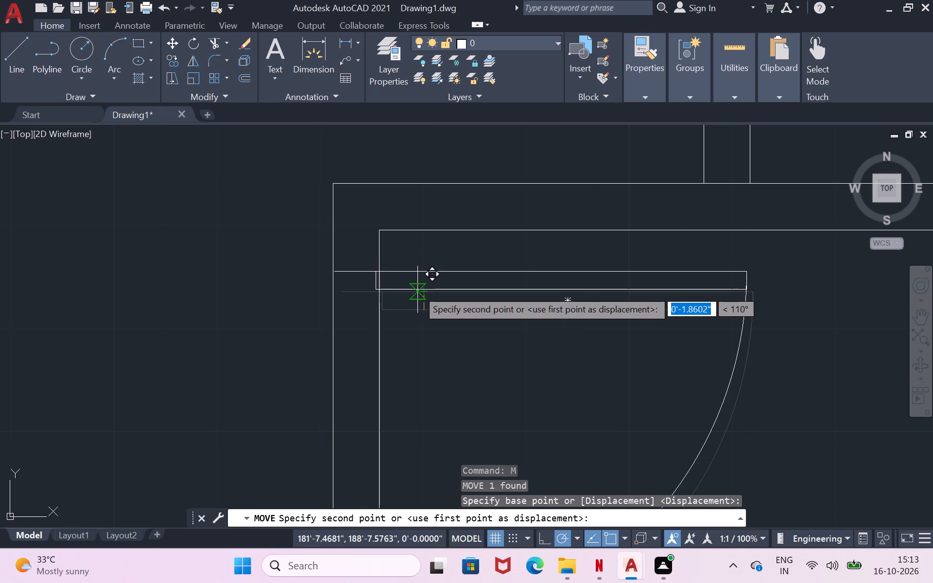
{"action": "scroll", "coordinate": [417, 290], "scroll_direction": "up", "scroll_amount": 2}
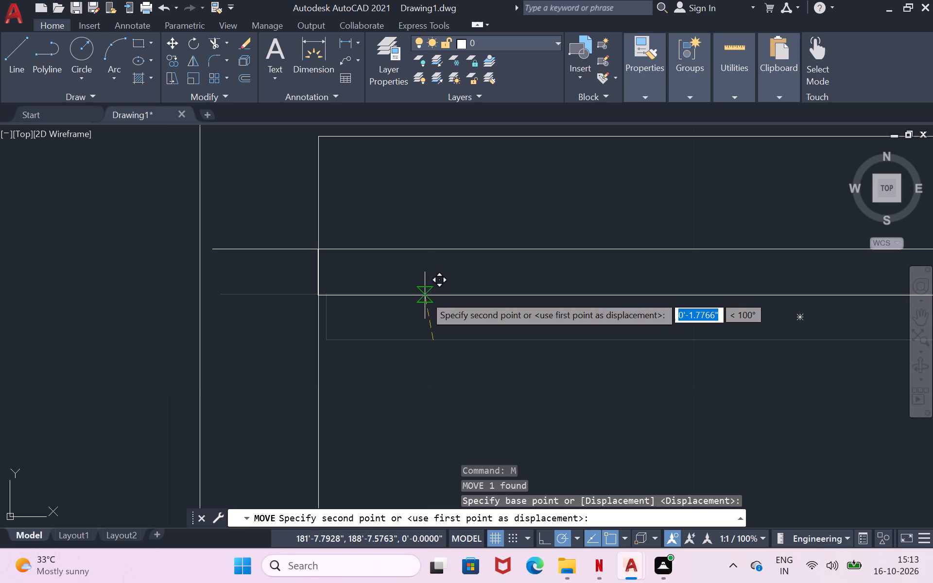
{"action": "left_click", "coordinate": [425, 295]}
Draw a short line from the end of the lower room door's upper jamb to the partition's far face.
{"action": "scroll", "coordinate": [362, 281], "scroll_direction": "down", "scroll_amount": 3}
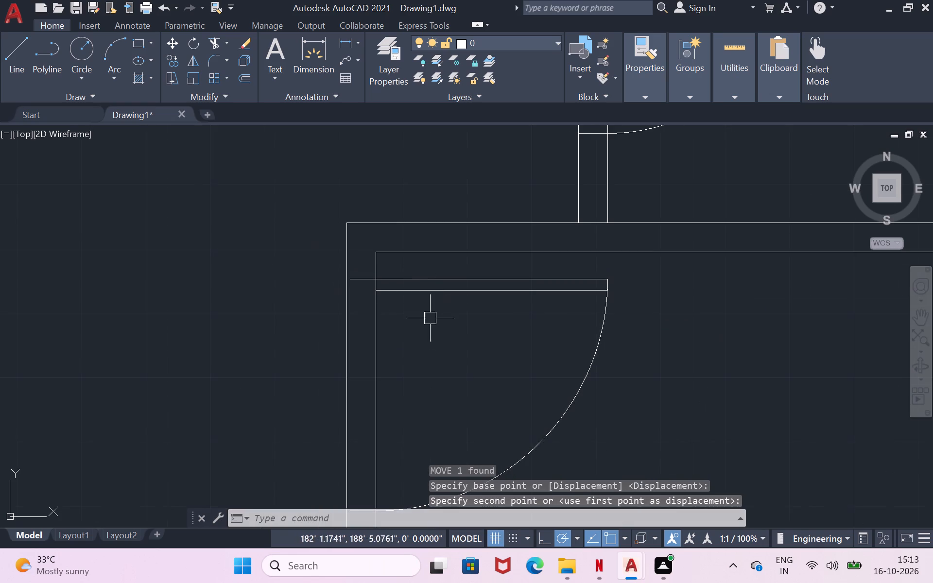
{"action": "scroll", "coordinate": [357, 323], "scroll_direction": "up", "scroll_amount": 2}
{"action": "key", "text": "l"}
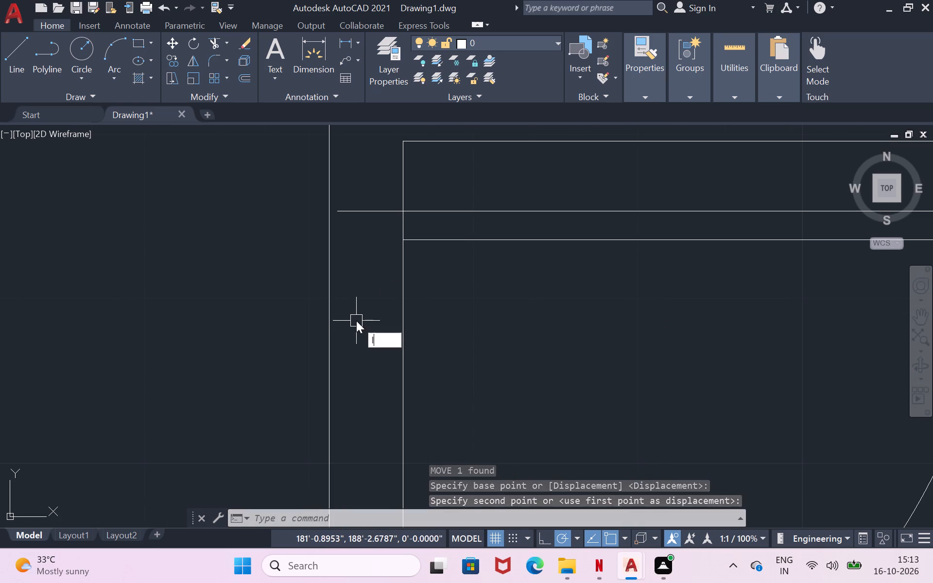
{"action": "key", "text": "Return"}
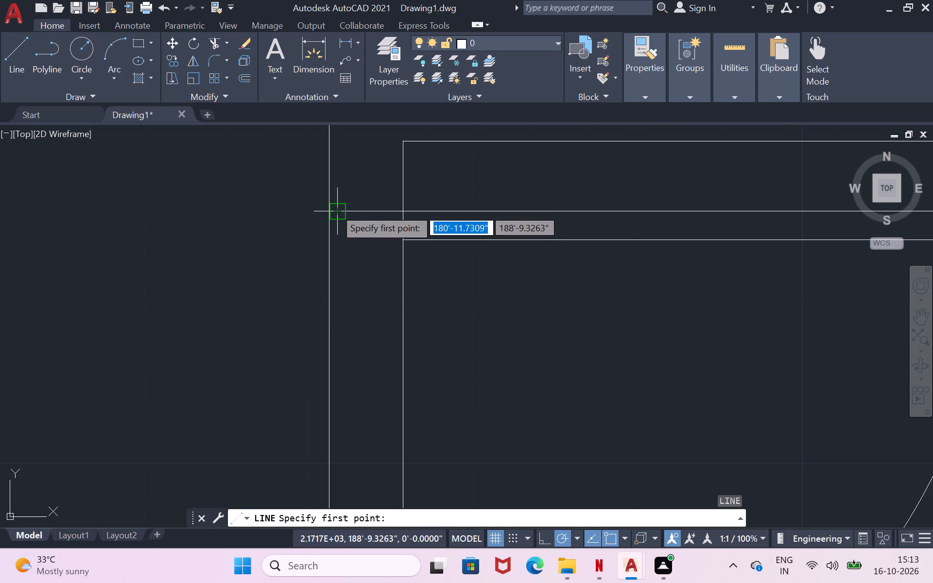
{"action": "left_click", "coordinate": [335, 208]}
{"action": "left_click", "coordinate": [328, 210]}
{"action": "key", "text": "Return"}
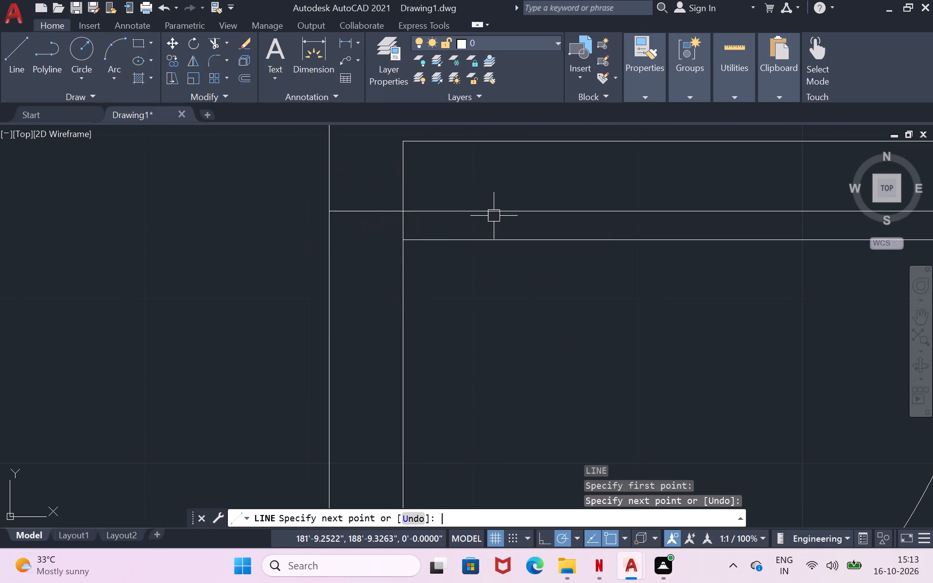
Draw a short line from the end of the lower room door's lower jamb to the partition's far face.
{"action": "scroll", "coordinate": [493, 216], "scroll_direction": "down", "scroll_amount": 3}
{"action": "scroll", "coordinate": [469, 365], "scroll_direction": "up", "scroll_amount": 3}
{"action": "scroll", "coordinate": [420, 352], "scroll_direction": "up", "scroll_amount": 2}
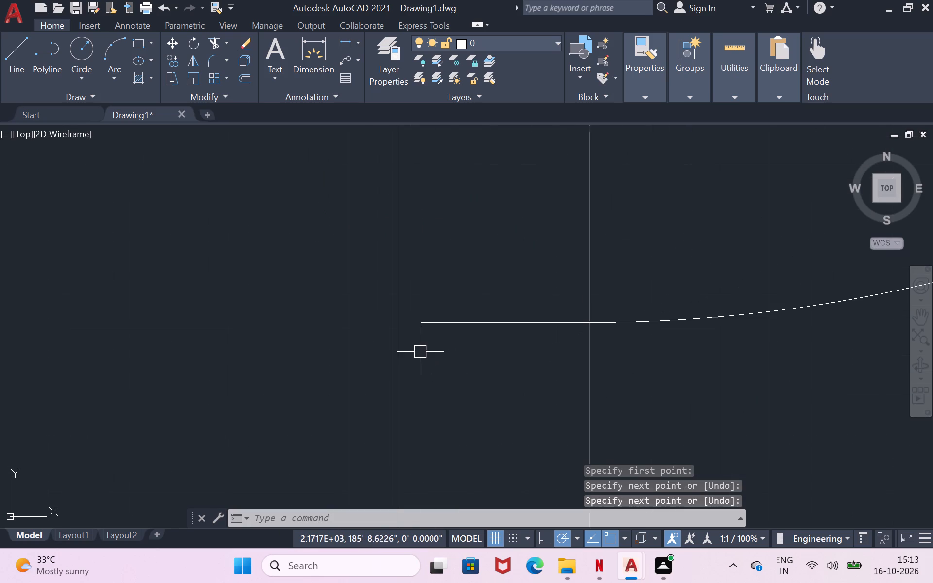
{"action": "key", "text": "l"}
{"action": "key", "text": "Return"}
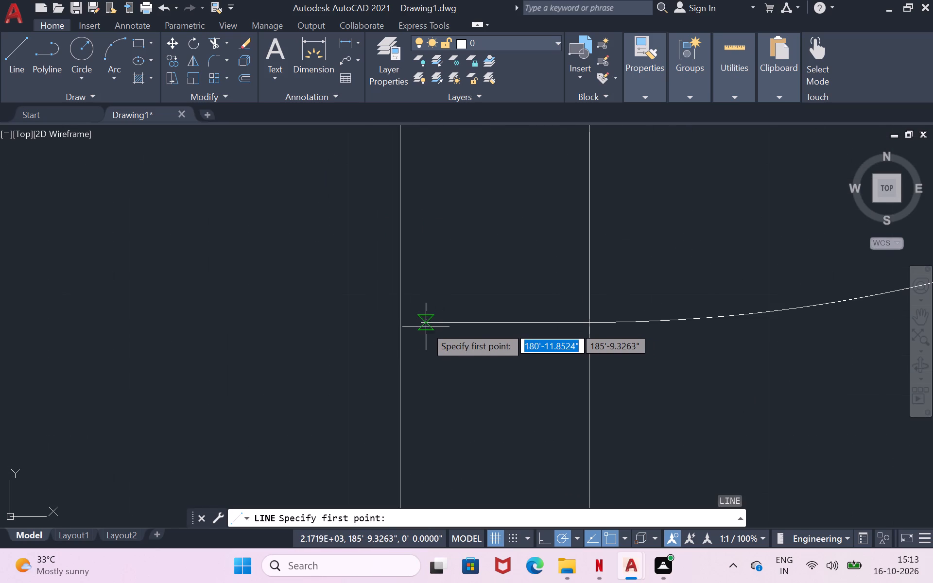
{"action": "left_click", "coordinate": [423, 322]}
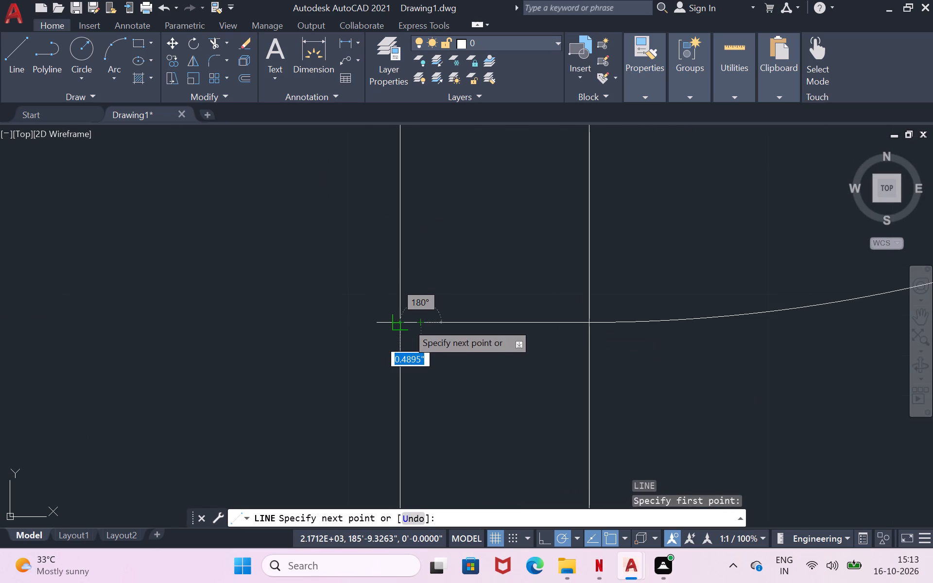
{"action": "left_click", "coordinate": [407, 323]}
{"action": "key", "text": "Return"}
Draw two parallel horizontal lines from the end corners of the middle partition's free stub across to the left outer wall's inner face.
{"action": "scroll", "coordinate": [506, 281], "scroll_direction": "down", "scroll_amount": 3}
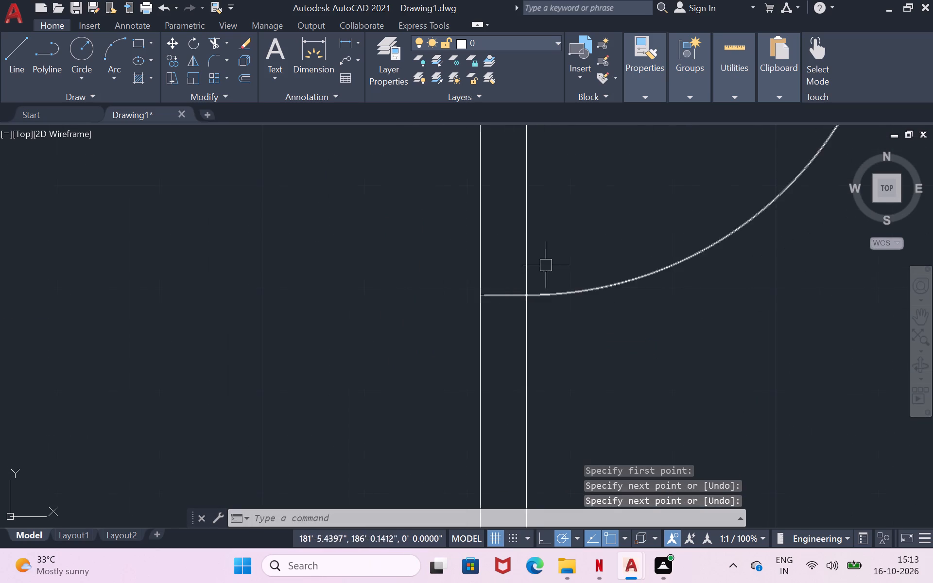
{"action": "scroll", "coordinate": [551, 262], "scroll_direction": "down", "scroll_amount": 3}
{"action": "scroll", "coordinate": [623, 140], "scroll_direction": "down", "scroll_amount": 3}
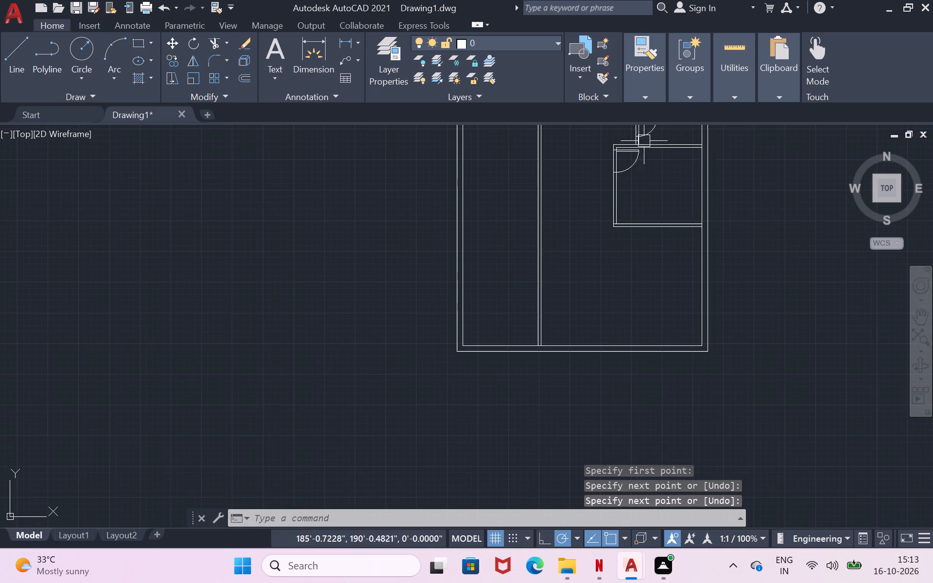
{"action": "left_click", "coordinate": [923, 313]}
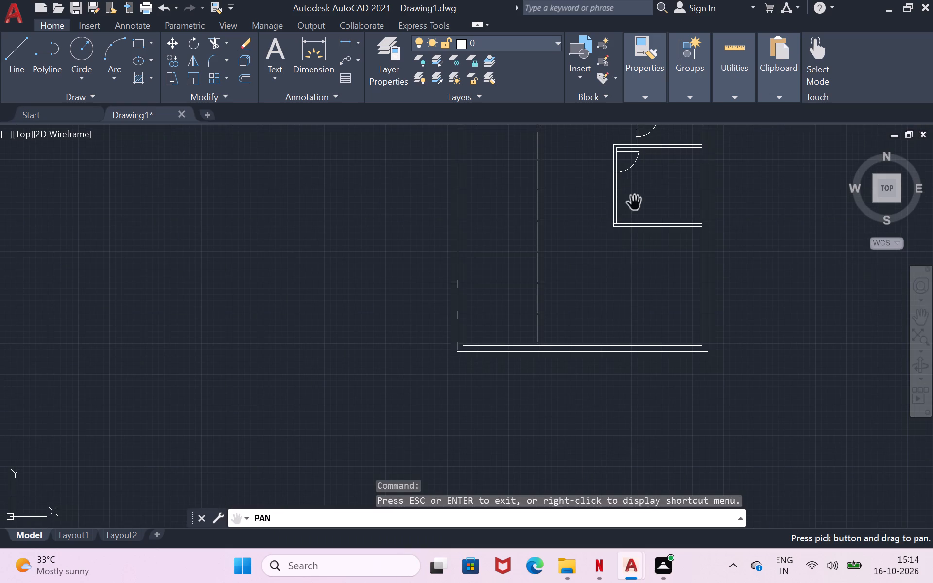
{"action": "left_click_drag", "start_coordinate": [628, 197], "coordinate": [495, 327]}
{"action": "scroll", "coordinate": [534, 274], "scroll_direction": "up", "scroll_amount": 2}
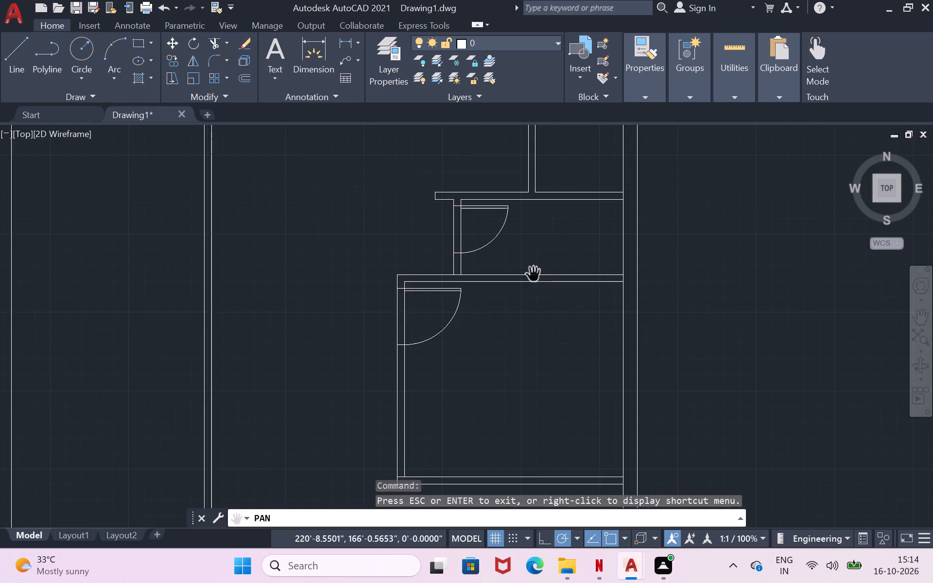
{"action": "left_click_drag", "start_coordinate": [534, 274], "coordinate": [502, 338]}
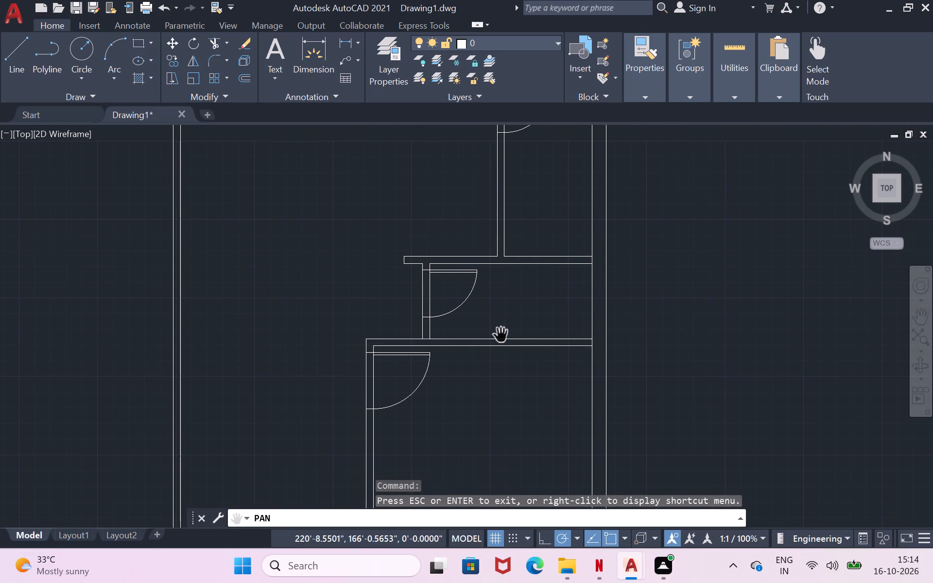
{"action": "scroll", "coordinate": [428, 328], "scroll_direction": "up", "scroll_amount": 2}
{"action": "scroll", "coordinate": [426, 326], "scroll_direction": "down", "scroll_amount": 2}
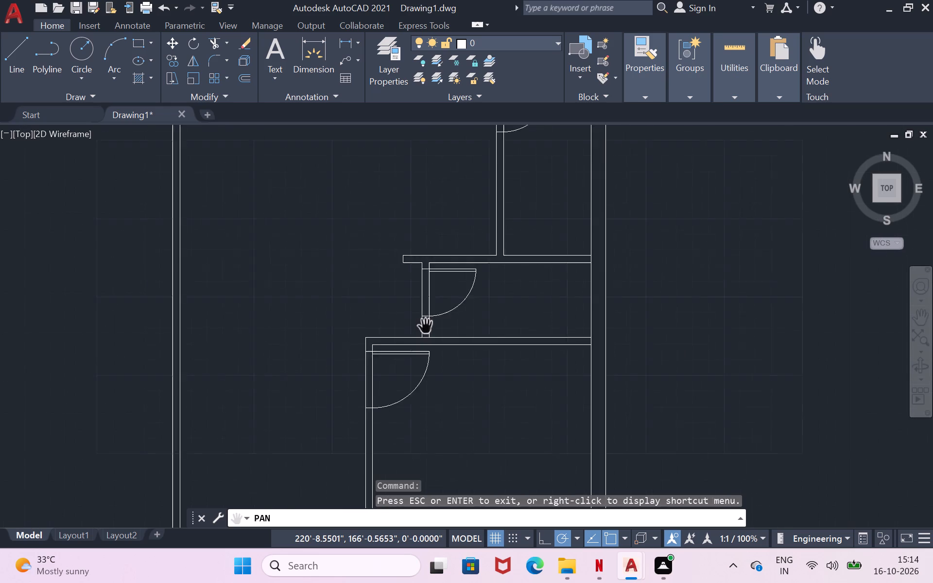
{"action": "scroll", "coordinate": [426, 326], "scroll_direction": "down", "scroll_amount": 1}
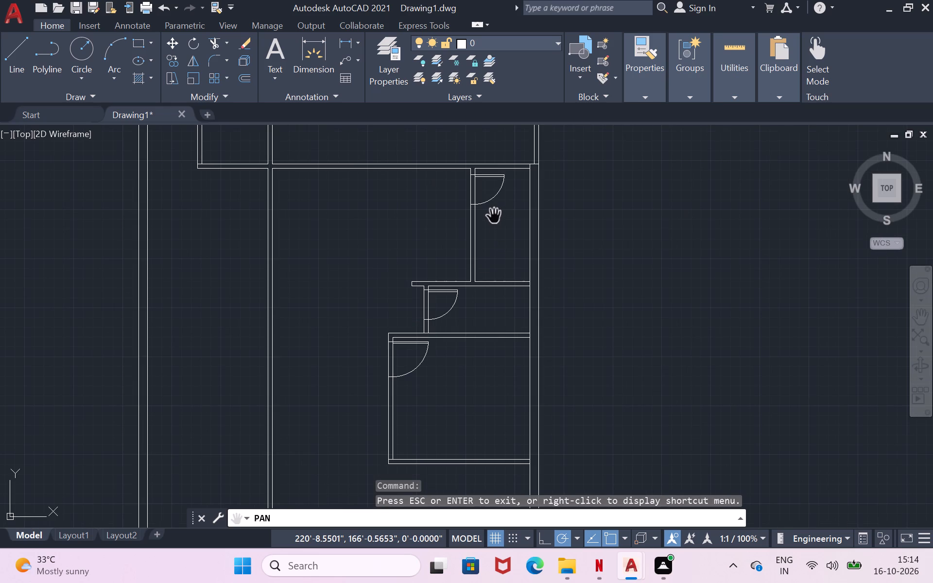
{"action": "left_click_drag", "start_coordinate": [411, 258], "coordinate": [514, 280]}
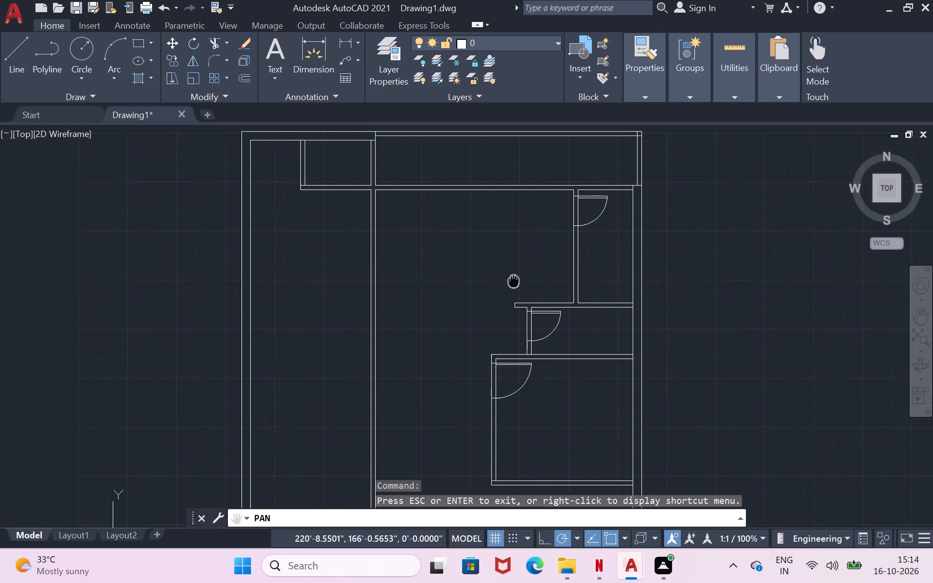
{"action": "left_click_drag", "start_coordinate": [514, 280], "coordinate": [584, 266]}
{"action": "left_click_drag", "start_coordinate": [340, 296], "coordinate": [360, 299]}
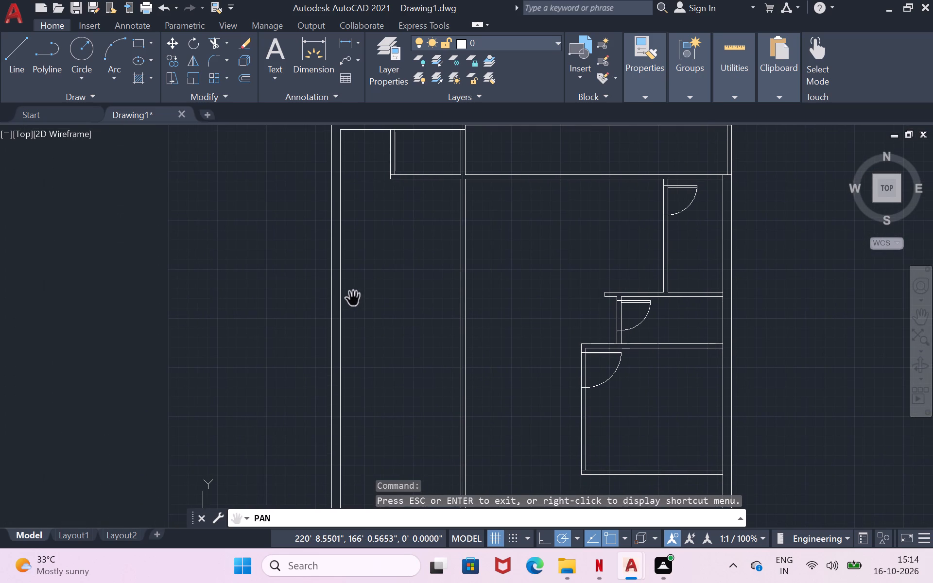
{"action": "key", "text": "Return"}
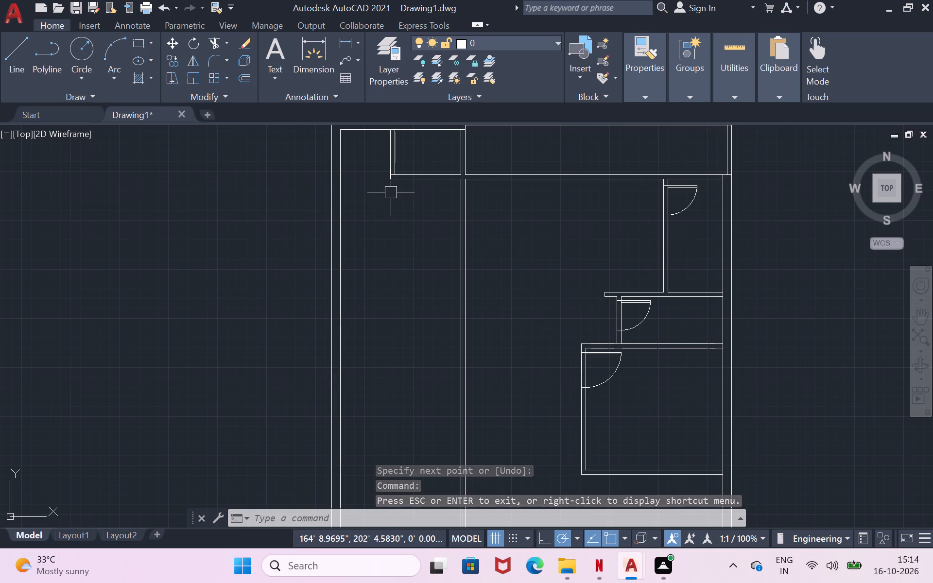
{"action": "left_click", "coordinate": [23, 51]}
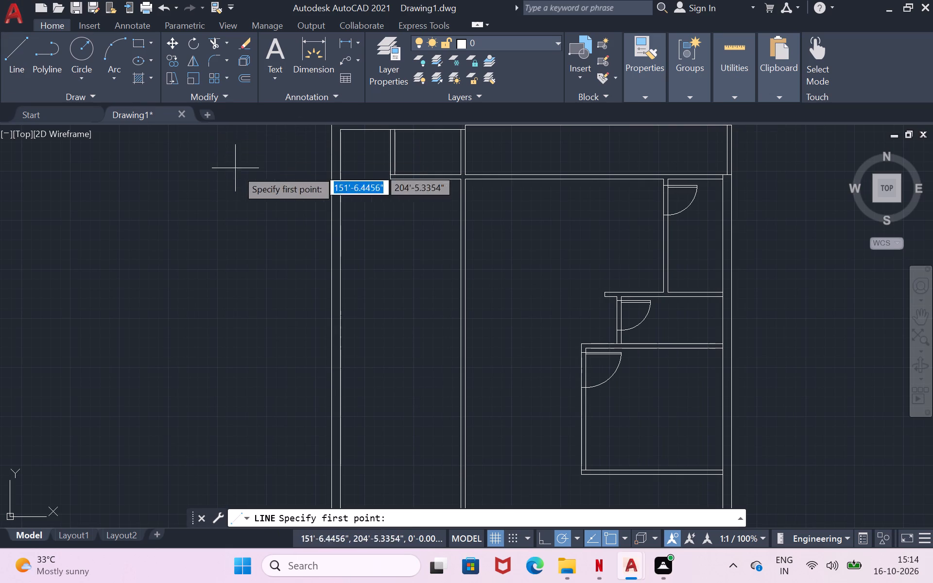
{"action": "left_click", "coordinate": [604, 293]}
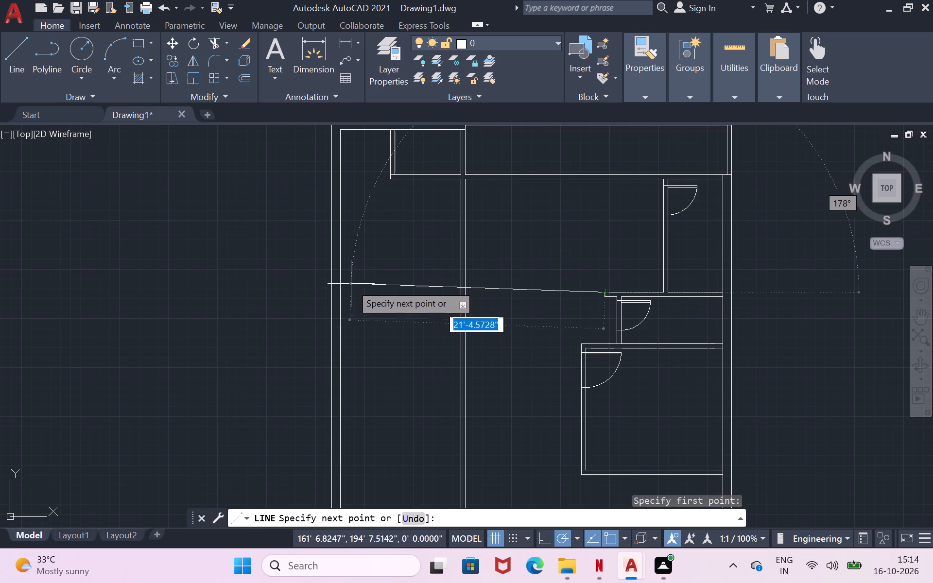
{"action": "left_click", "coordinate": [336, 296]}
{"action": "key", "text": "Return"}
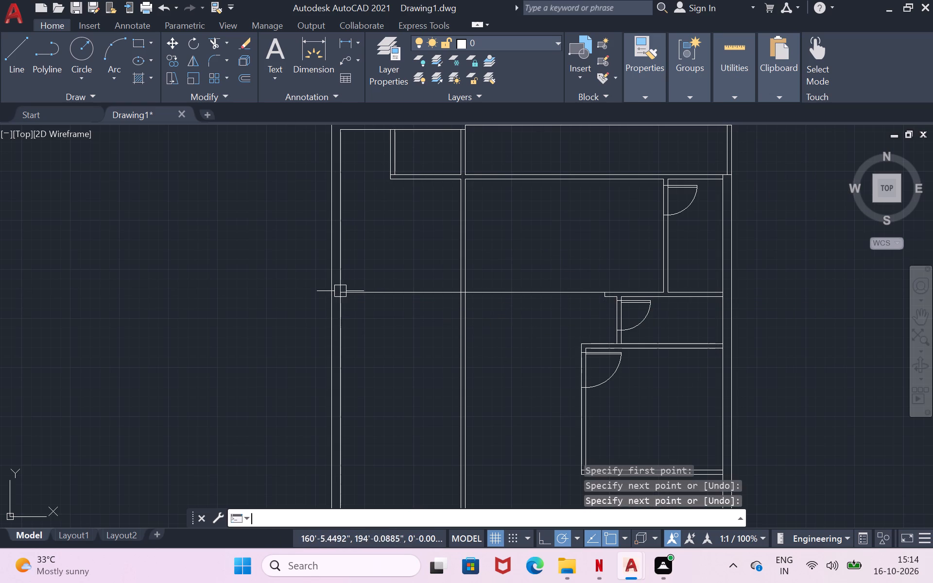
{"action": "key", "text": "Return"}
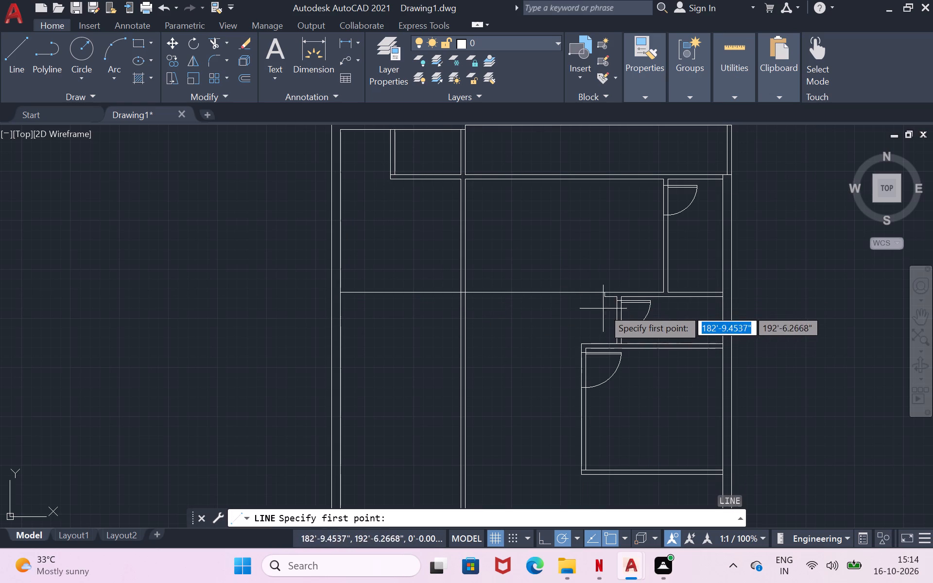
{"action": "left_click", "coordinate": [605, 297]}
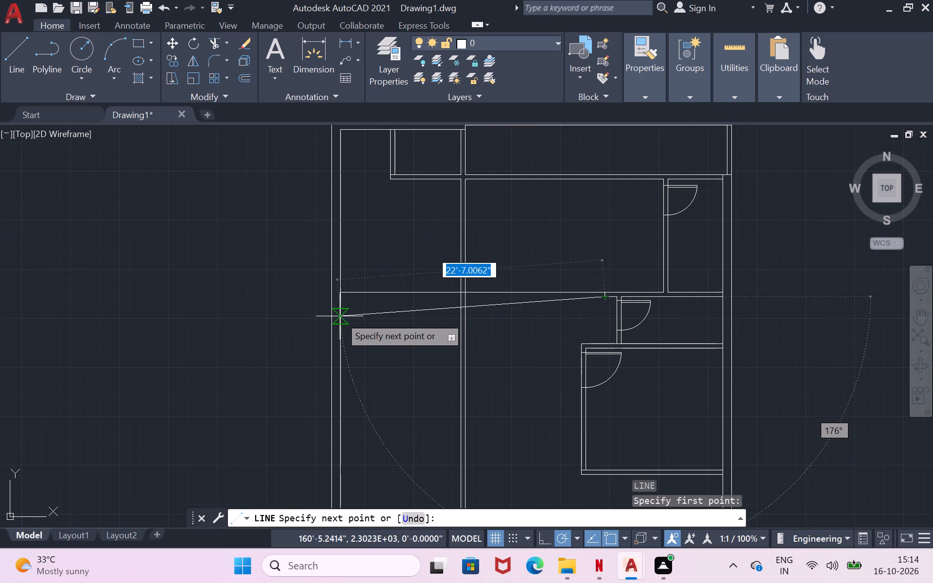
{"action": "left_click", "coordinate": [339, 299]}
{"action": "key", "text": "Return"}
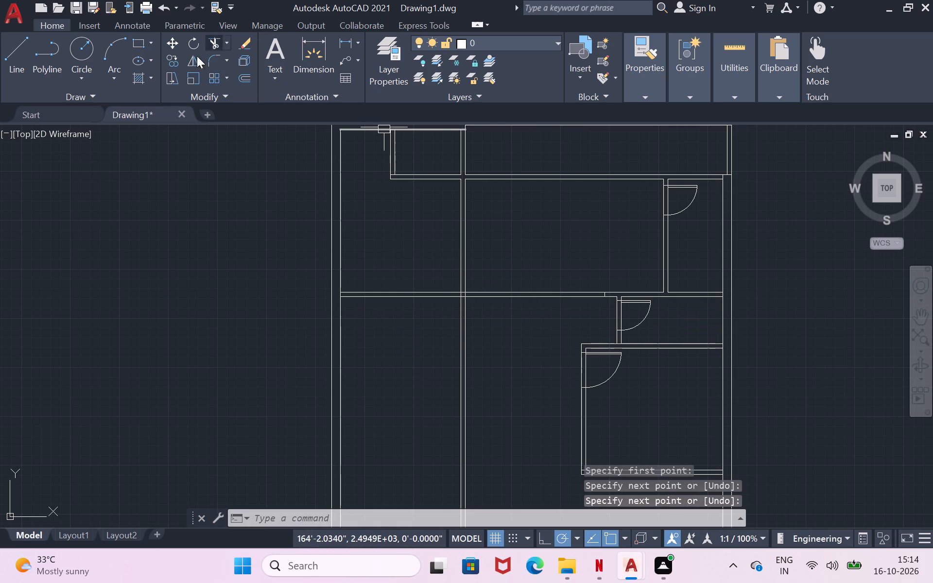
Trim both new horizontal lines between the long vertical partition and the stub, leaving the wall across the left strip.
{"action": "left_click", "coordinate": [215, 41]}
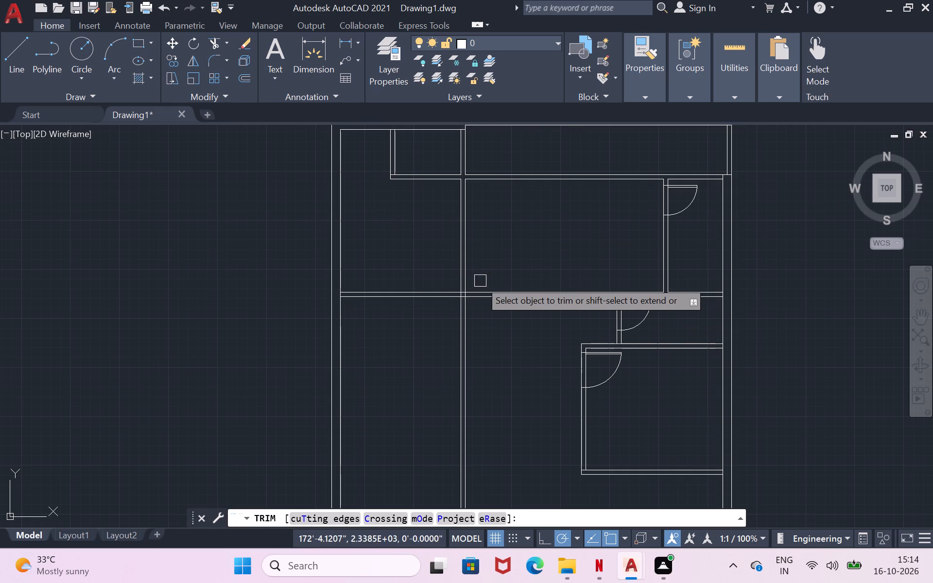
{"action": "left_click", "coordinate": [483, 290]}
{"action": "left_click", "coordinate": [483, 293]}
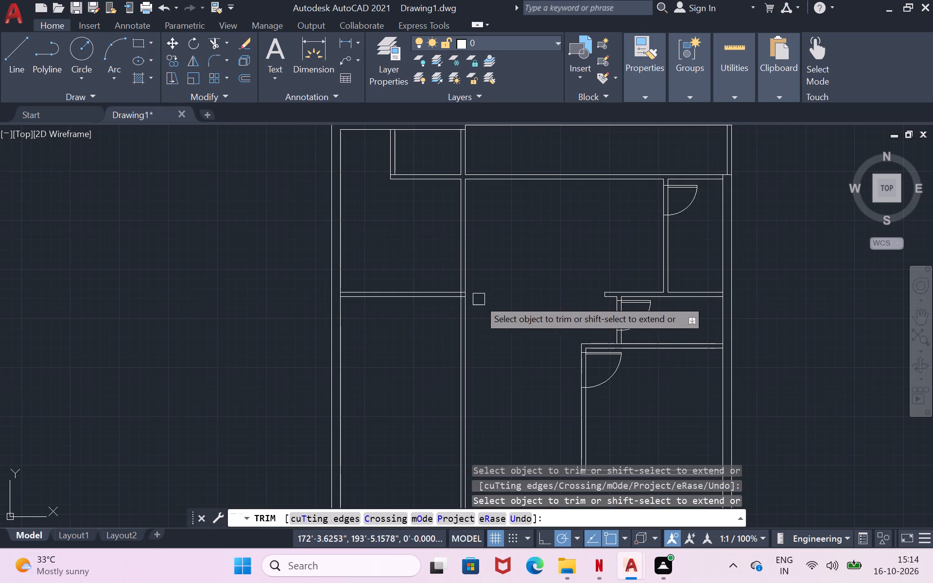
{"action": "scroll", "coordinate": [431, 283], "scroll_direction": "up", "scroll_amount": 1}
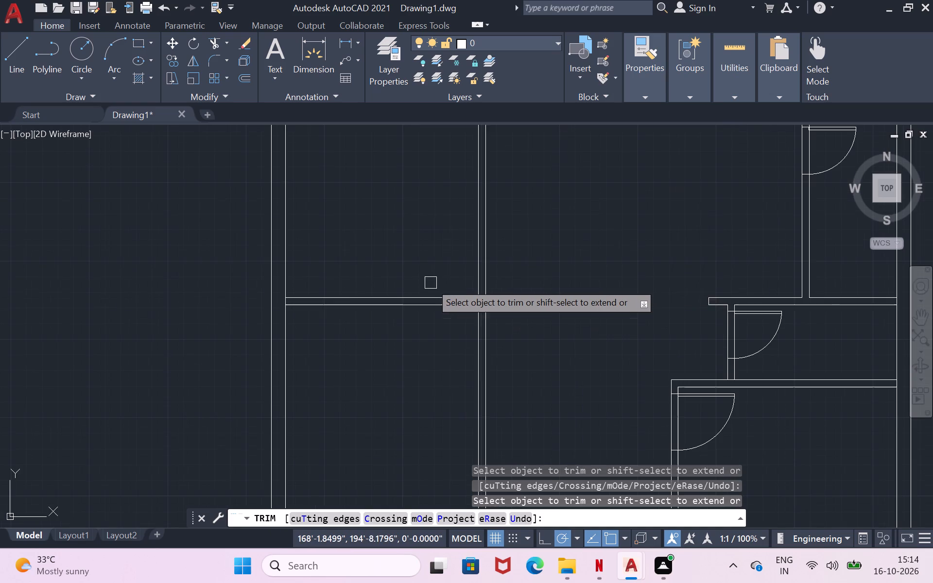
{"action": "scroll", "coordinate": [488, 289], "scroll_direction": "up", "scroll_amount": 1}
{"action": "scroll", "coordinate": [522, 270], "scroll_direction": "down", "scroll_amount": 1}
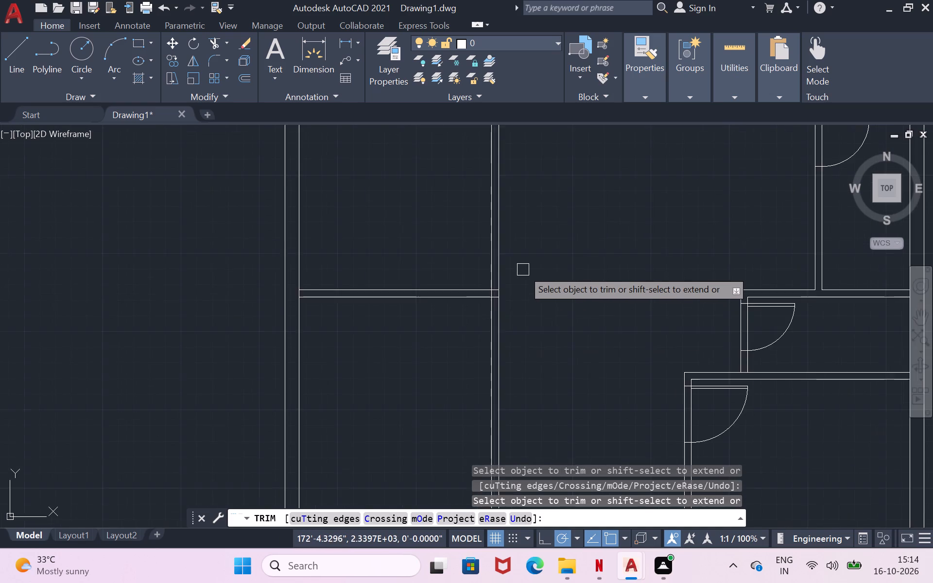
{"action": "scroll", "coordinate": [523, 270], "scroll_direction": "down", "scroll_amount": 1}
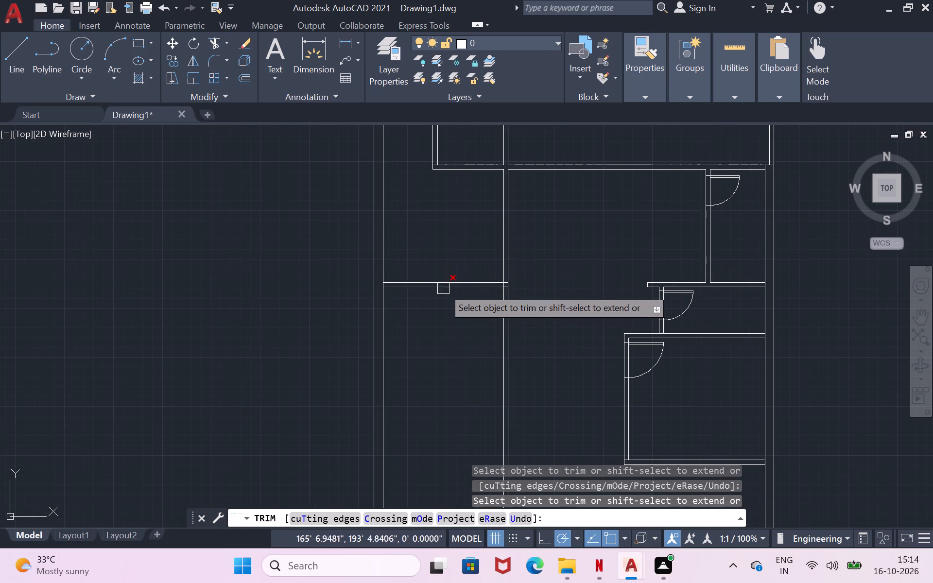
{"action": "scroll", "coordinate": [465, 253], "scroll_direction": "down", "scroll_amount": 1}
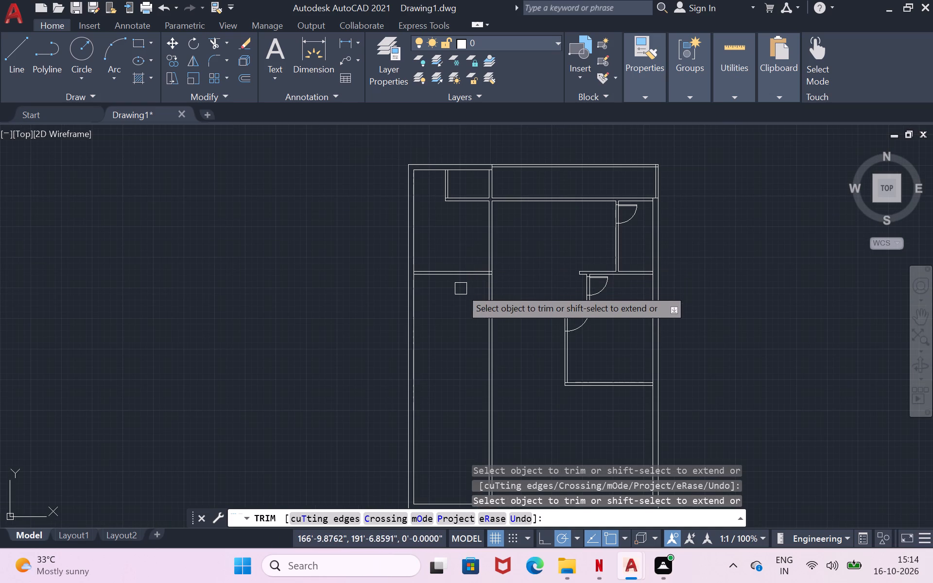
{"action": "scroll", "coordinate": [462, 296], "scroll_direction": "down", "scroll_amount": 1}
{"action": "scroll", "coordinate": [464, 302], "scroll_direction": "up", "scroll_amount": 2}
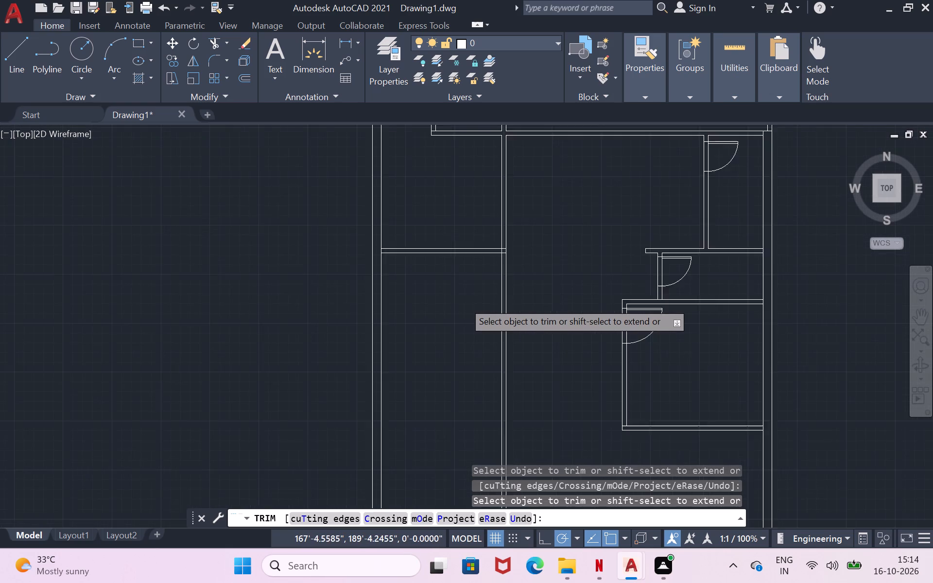
{"action": "scroll", "coordinate": [464, 302], "scroll_direction": "up", "scroll_amount": 1}
{"action": "scroll", "coordinate": [500, 199], "scroll_direction": "down", "scroll_amount": 2}
{"action": "scroll", "coordinate": [490, 159], "scroll_direction": "up", "scroll_amount": 2}
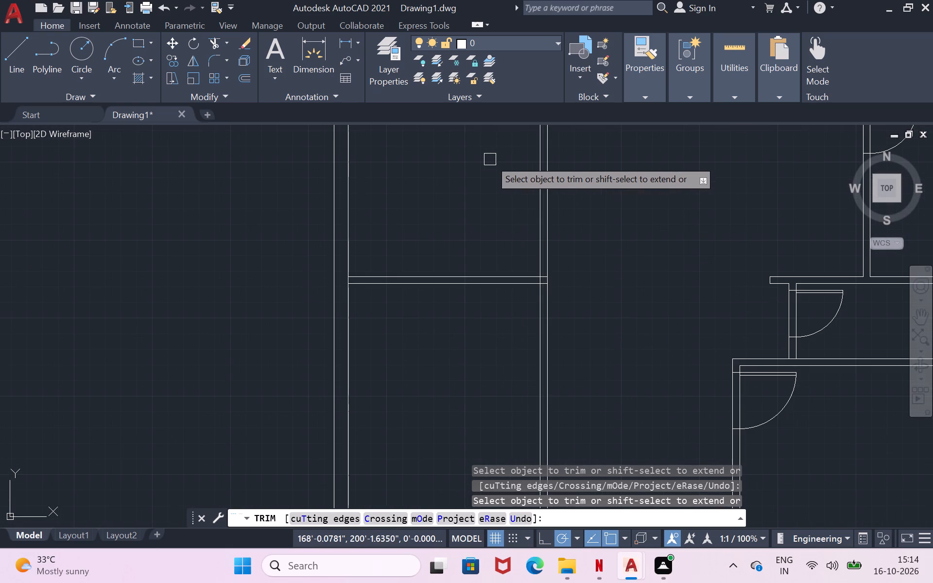
{"action": "key", "text": "Escape"}
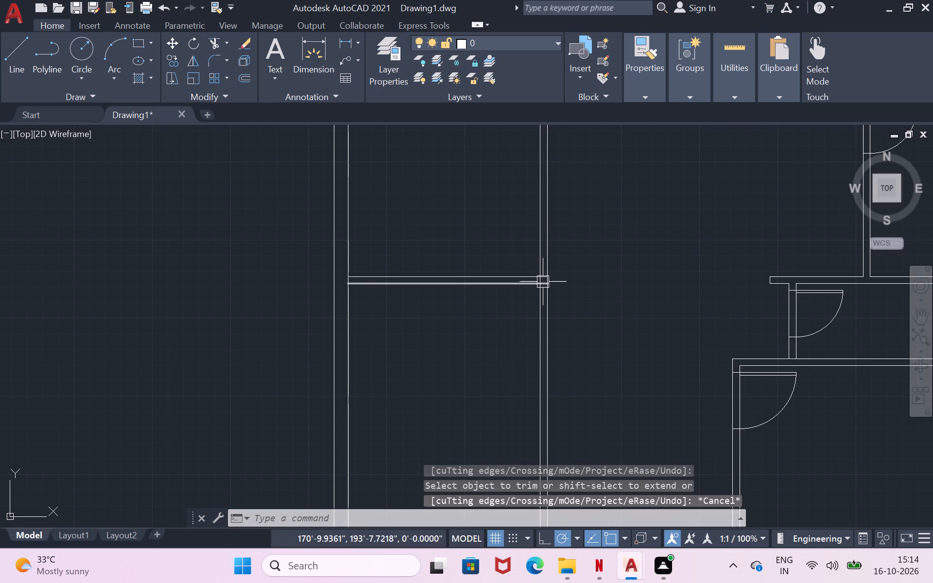
Insert two Door - Imperial blocks in the left room above the new horizontal partition.
{"action": "key", "text": "ctrl+3"}
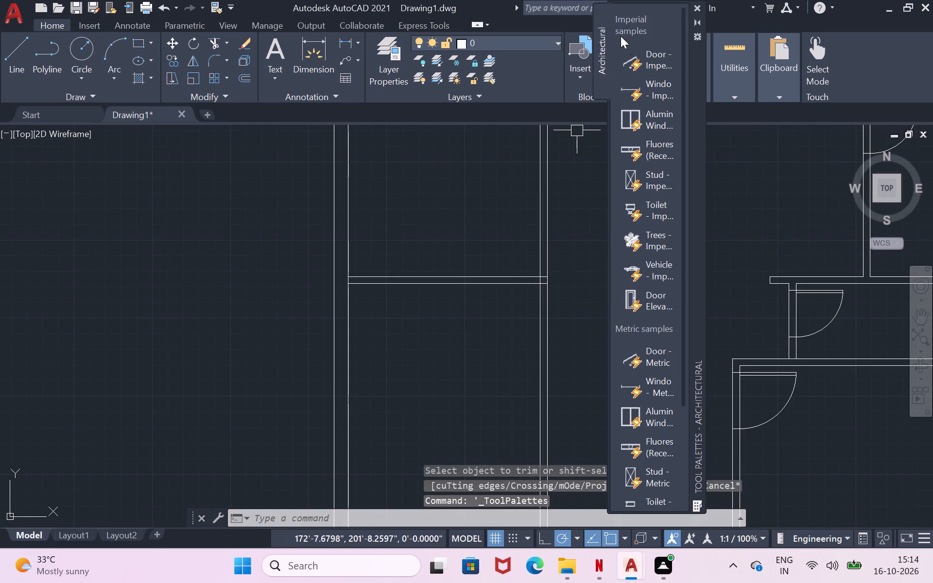
{"action": "left_click", "coordinate": [630, 54]}
{"action": "left_click", "coordinate": [427, 208]}
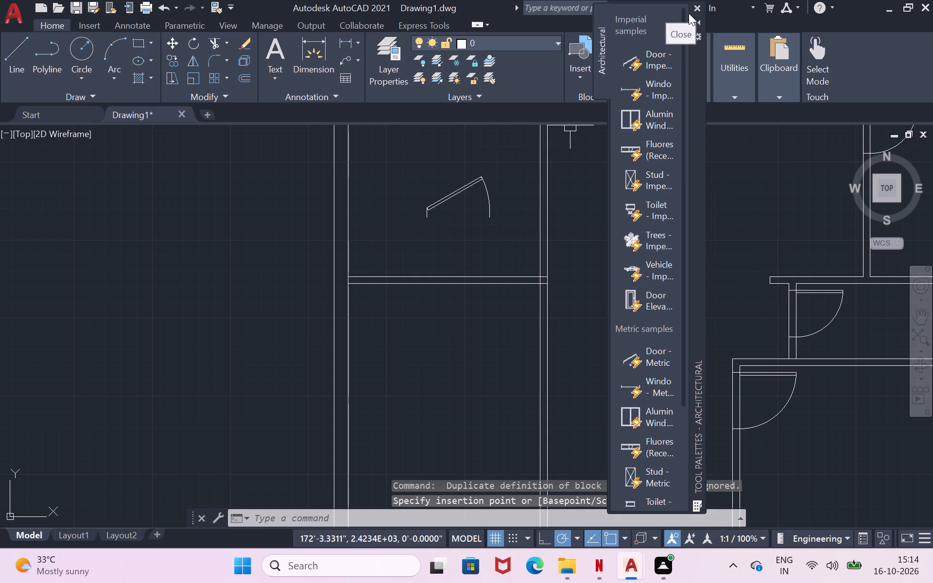
{"action": "left_click", "coordinate": [643, 66]}
{"action": "left_click", "coordinate": [437, 258]}
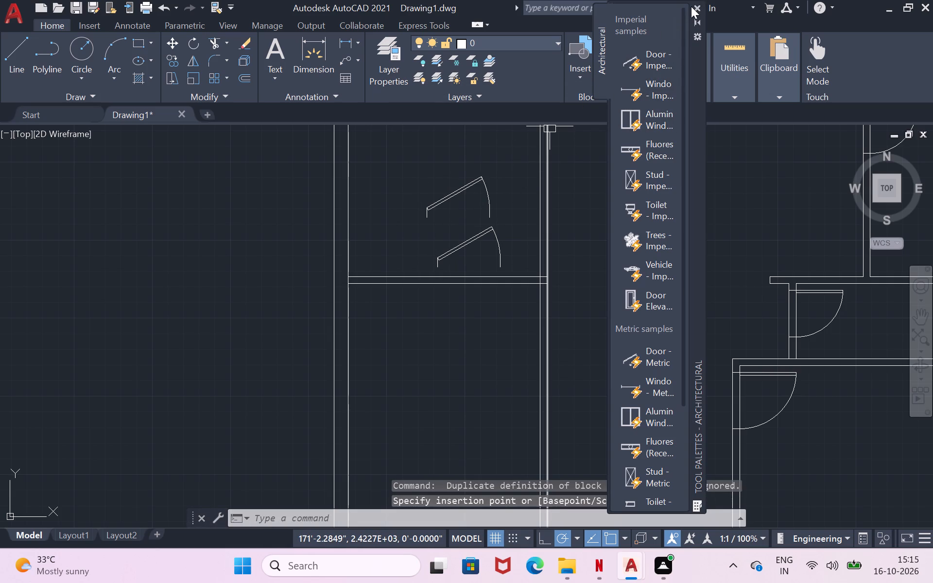
{"action": "left_click", "coordinate": [696, 4]}
Set the upper of the two loose doors to Open 90º.
{"action": "scroll", "coordinate": [503, 182], "scroll_direction": "down", "scroll_amount": 2}
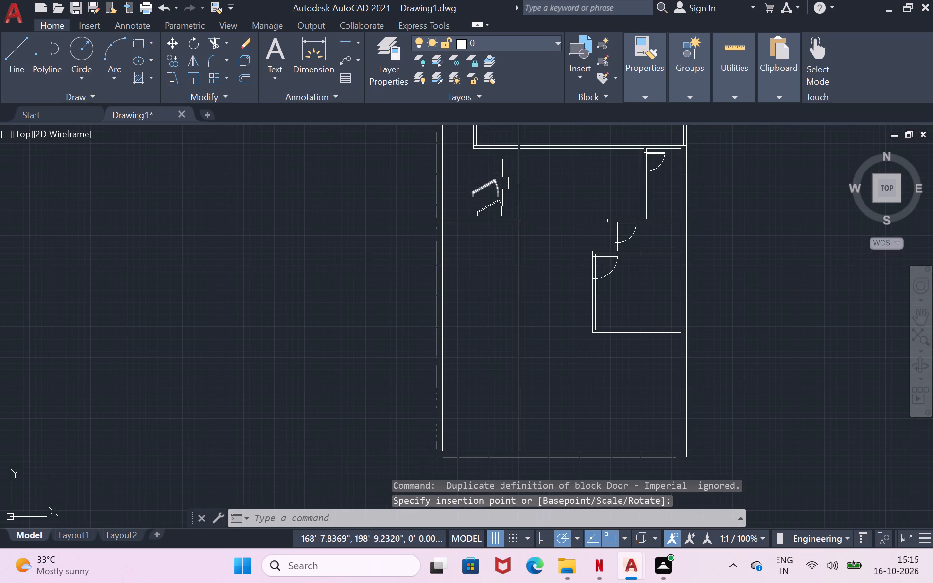
{"action": "left_click_drag", "start_coordinate": [502, 181], "coordinate": [507, 223]}
{"action": "scroll", "coordinate": [543, 157], "scroll_direction": "down", "scroll_amount": 1}
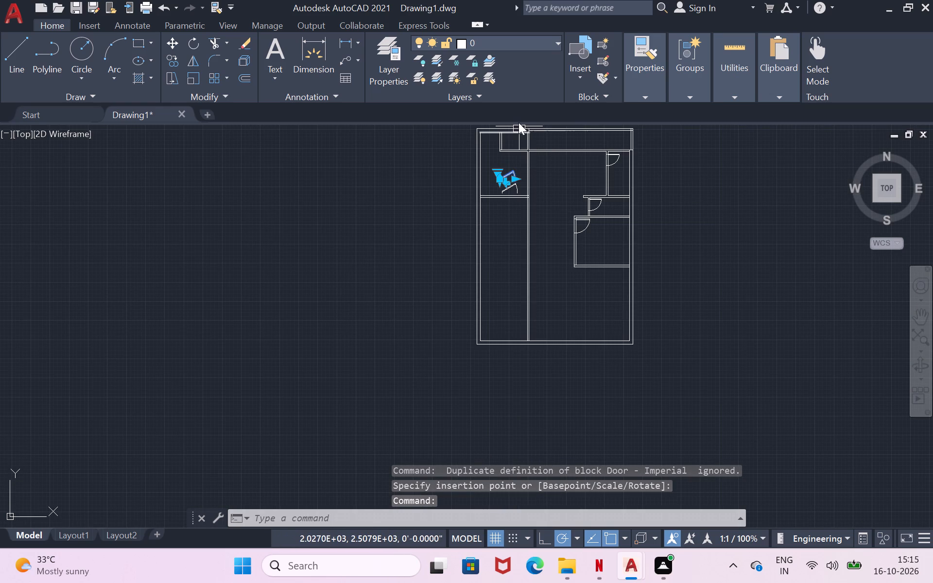
{"action": "scroll", "coordinate": [518, 122], "scroll_direction": "up", "scroll_amount": 5}
{"action": "scroll", "coordinate": [517, 136], "scroll_direction": "down", "scroll_amount": 4}
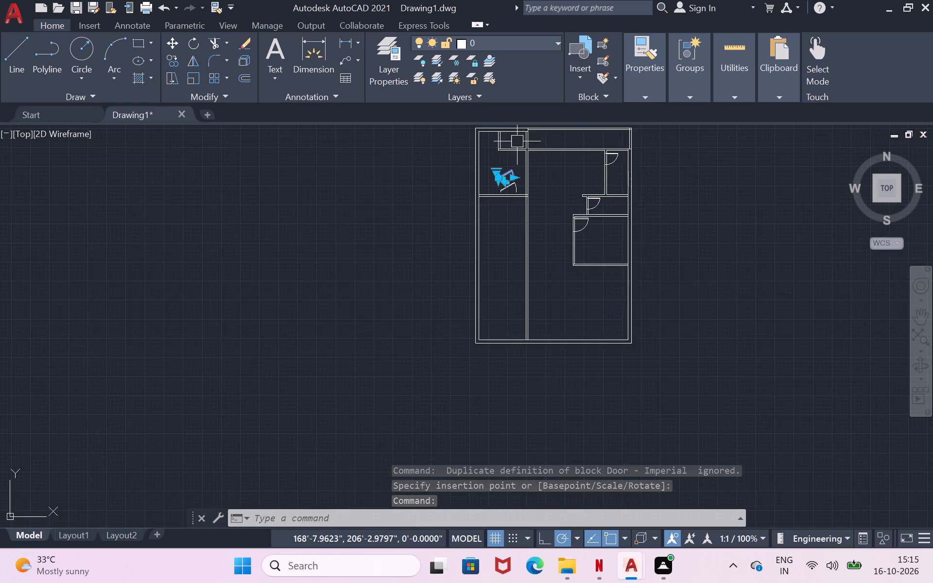
{"action": "scroll", "coordinate": [517, 141], "scroll_direction": "down", "scroll_amount": 1}
{"action": "scroll", "coordinate": [507, 127], "scroll_direction": "up", "scroll_amount": 5}
{"action": "scroll", "coordinate": [526, 220], "scroll_direction": "down", "scroll_amount": 1}
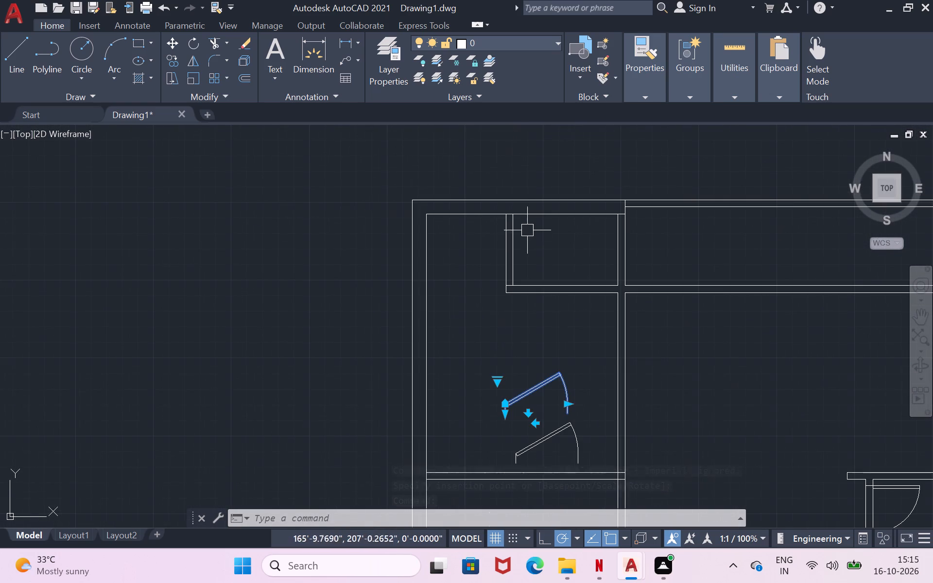
{"action": "left_click", "coordinate": [500, 382]}
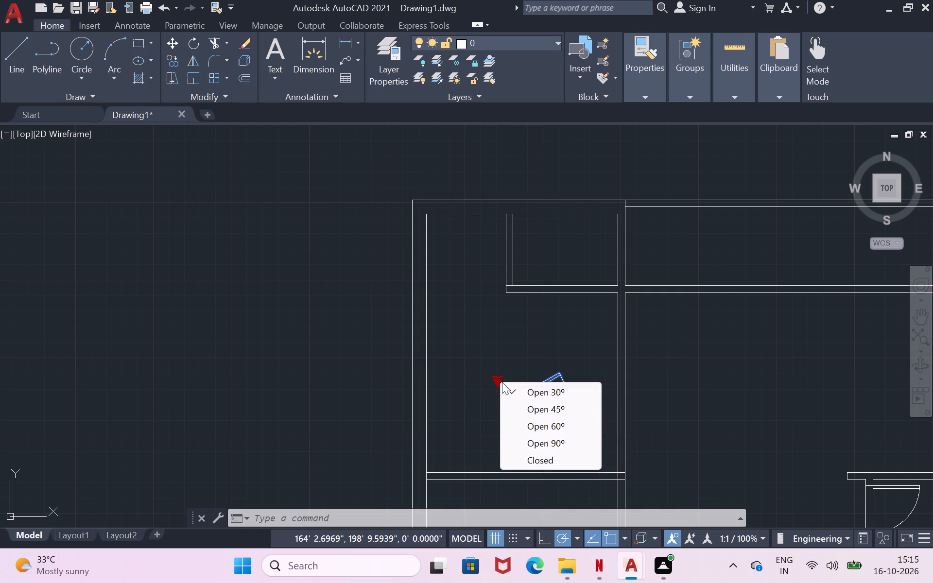
{"action": "left_click", "coordinate": [538, 438]}
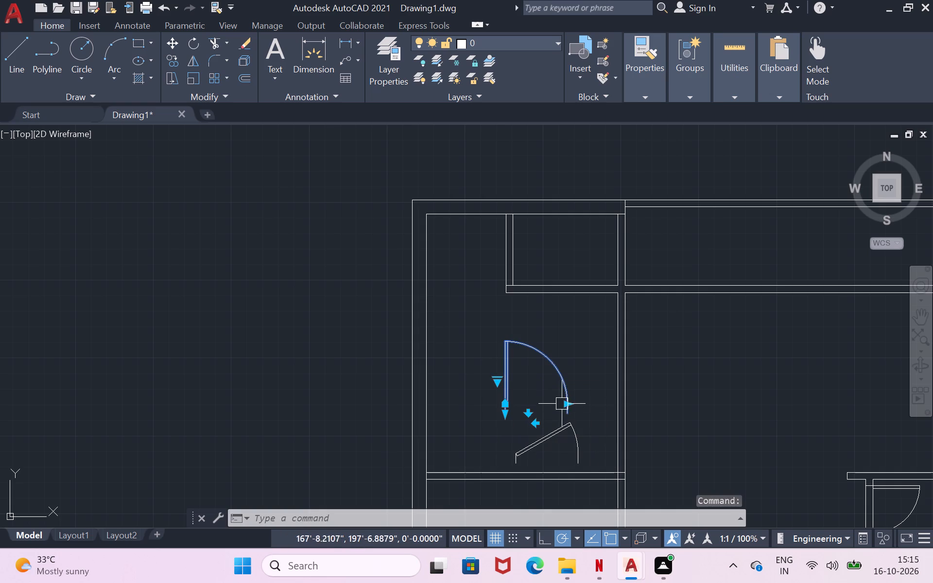
Narrow the upper loose door and shorten its jamb depth to suit the partition.
{"action": "left_click_drag", "start_coordinate": [565, 408], "coordinate": [547, 403]}
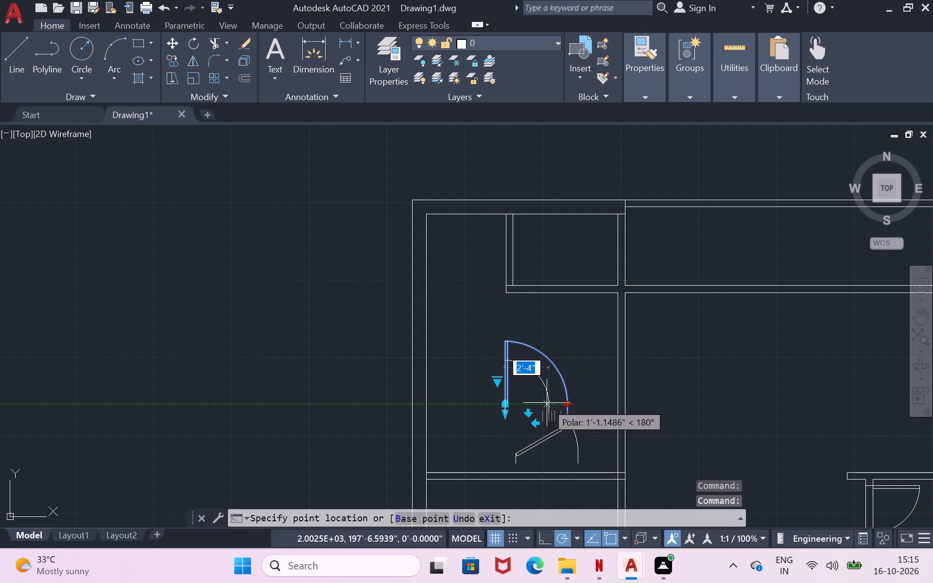
{"action": "left_click_drag", "start_coordinate": [547, 403], "coordinate": [553, 403]}
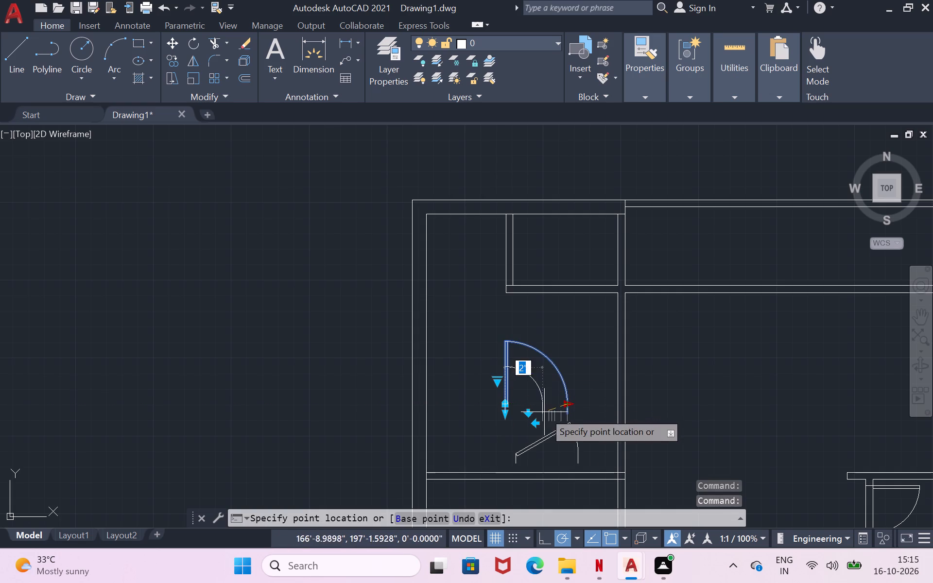
{"action": "left_click", "coordinate": [552, 401]}
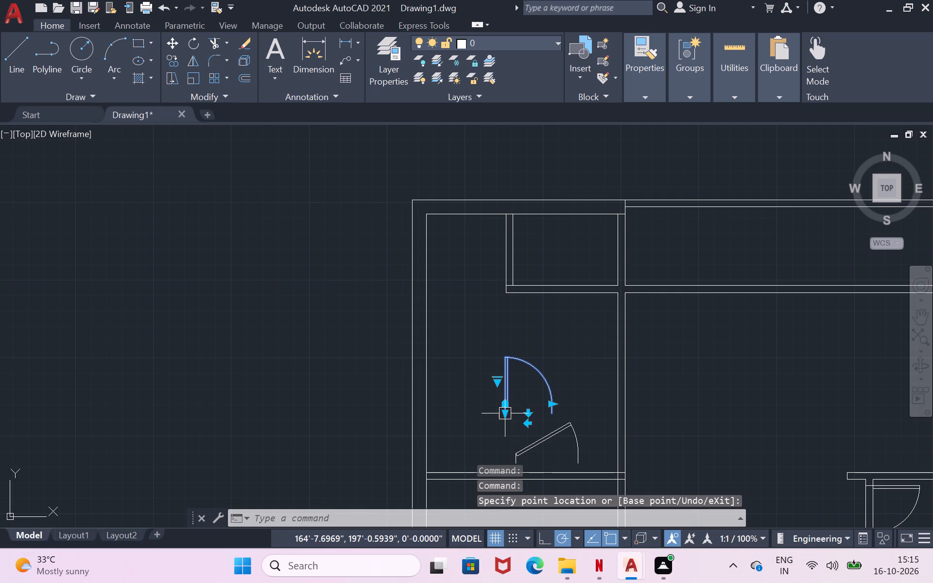
{"action": "left_click_drag", "start_coordinate": [506, 415], "coordinate": [509, 406]}
{"action": "left_click", "coordinate": [509, 406]}
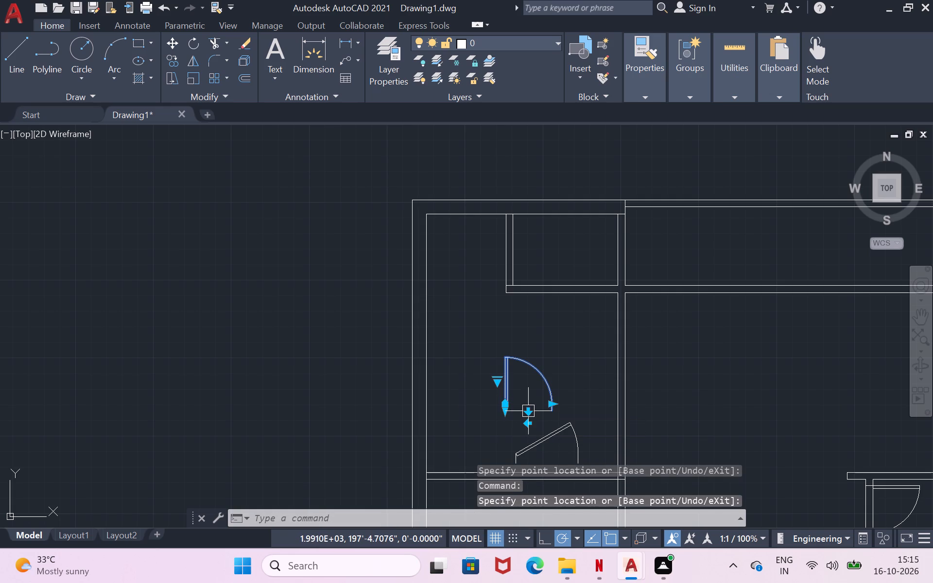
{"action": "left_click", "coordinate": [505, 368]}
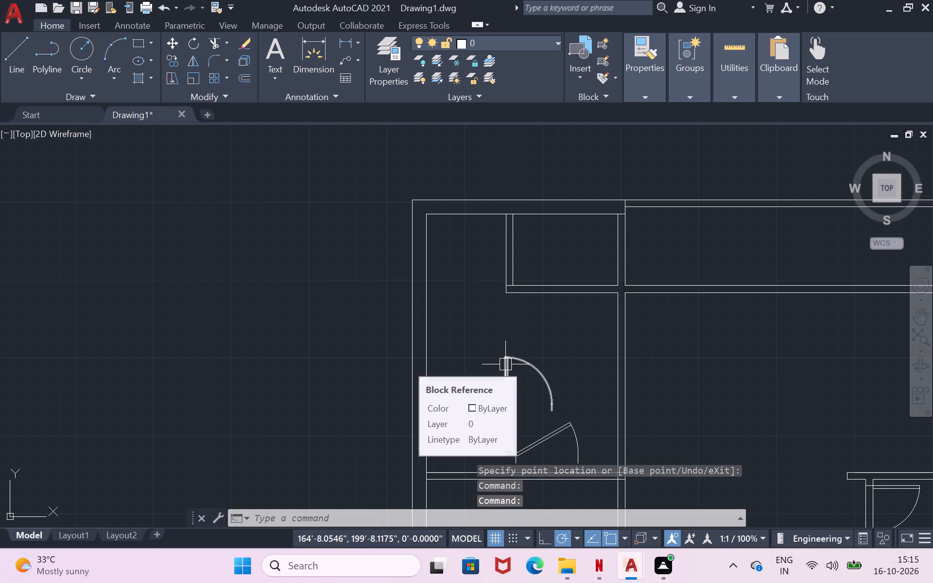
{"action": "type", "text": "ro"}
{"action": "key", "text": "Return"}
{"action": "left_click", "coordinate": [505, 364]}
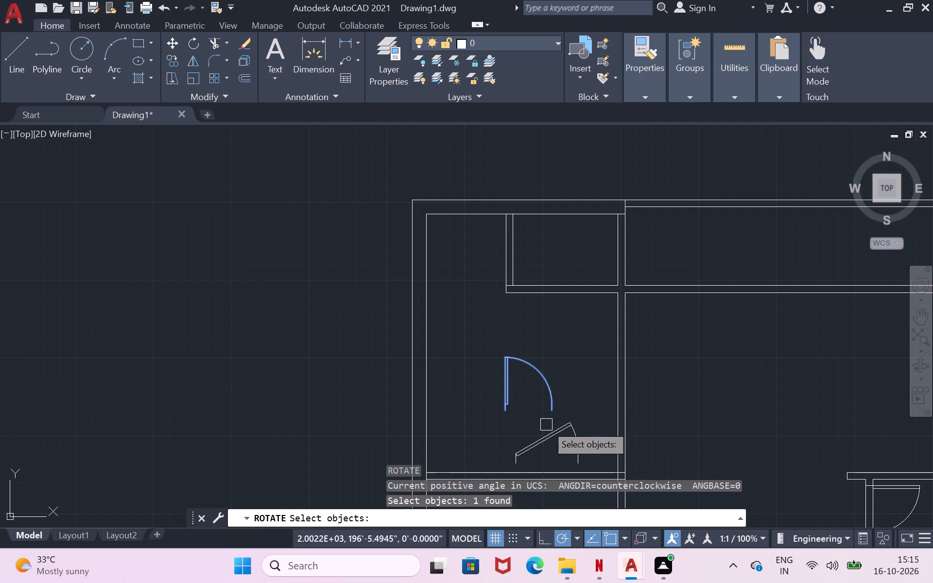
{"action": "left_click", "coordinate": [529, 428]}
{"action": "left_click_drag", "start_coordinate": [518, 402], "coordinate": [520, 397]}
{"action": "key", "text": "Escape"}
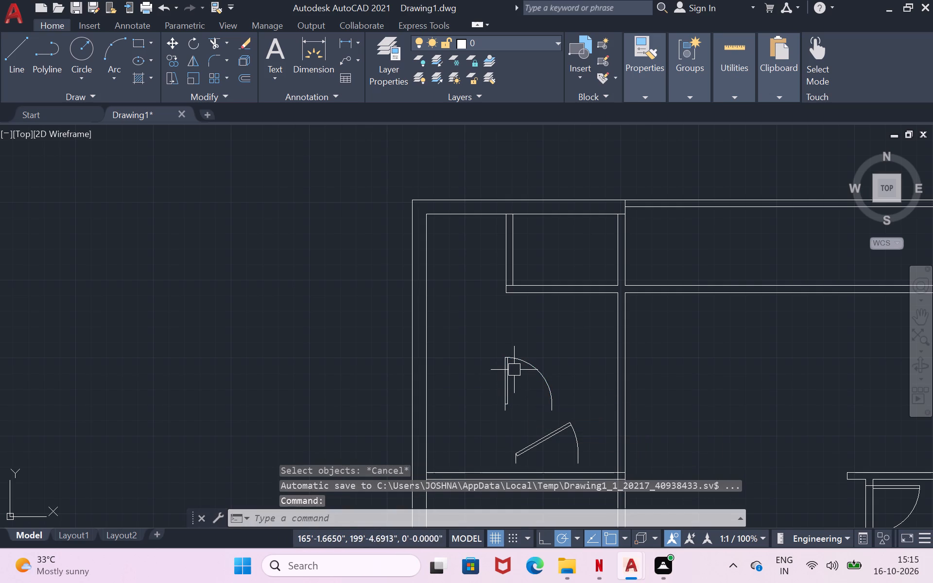
Flip the upper loose door so it hangs on the opposite side.
{"action": "left_click", "coordinate": [514, 367]}
{"action": "left_click", "coordinate": [507, 355]}
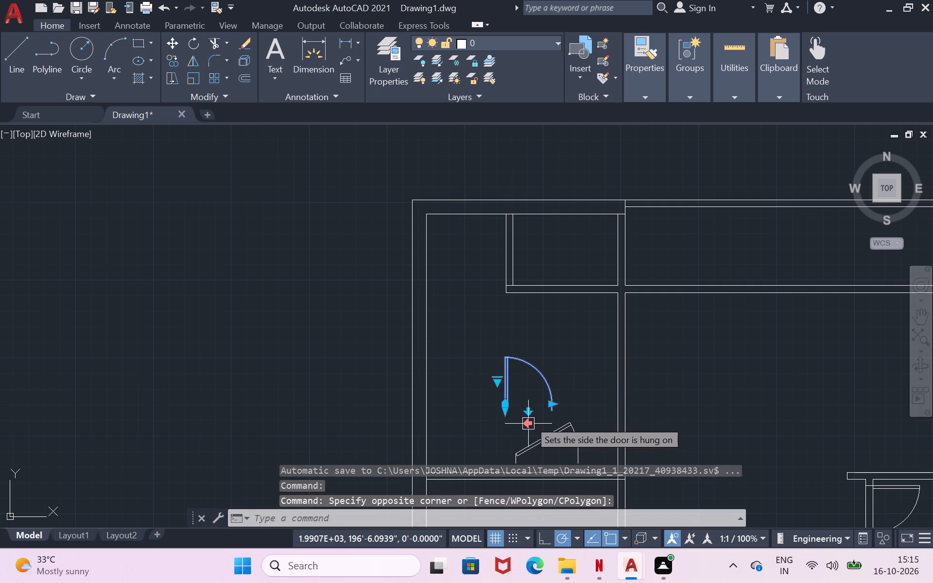
{"action": "left_click", "coordinate": [529, 420]}
Rotate the upper loose door by 270° so its opening lines up with a vertical wall.
{"action": "left_click", "coordinate": [547, 364]}
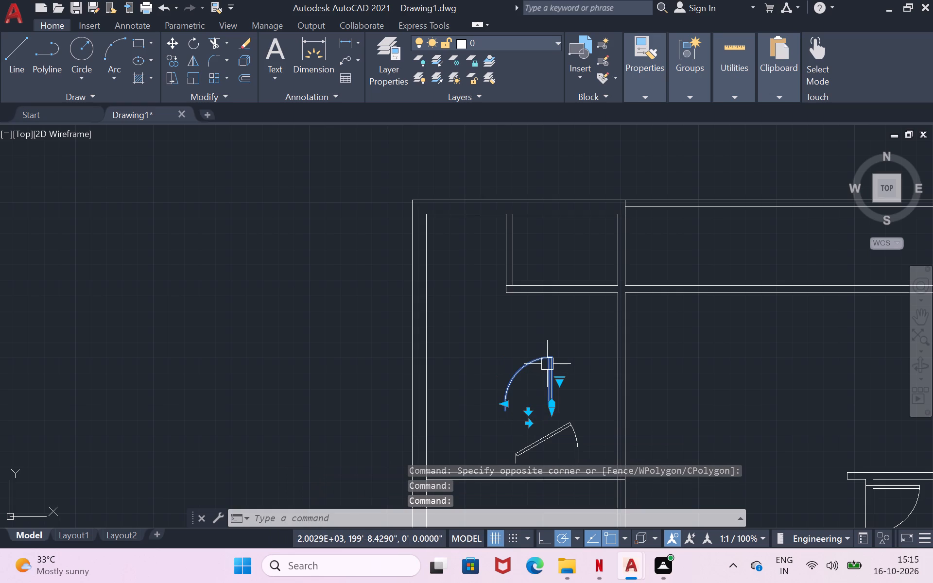
{"action": "type", "text": "ro"}
{"action": "key", "text": "Return"}
{"action": "left_click", "coordinate": [547, 364]}
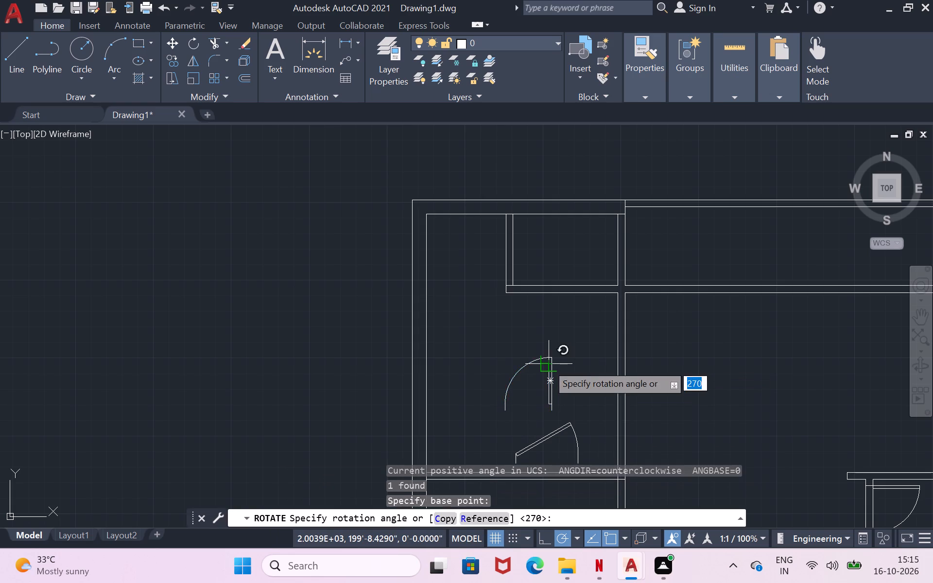
{"action": "left_click", "coordinate": [548, 410]}
Move the rotated door into the short vertical partition of the small top room, near that partition's lower end.
{"action": "left_click", "coordinate": [546, 366]}
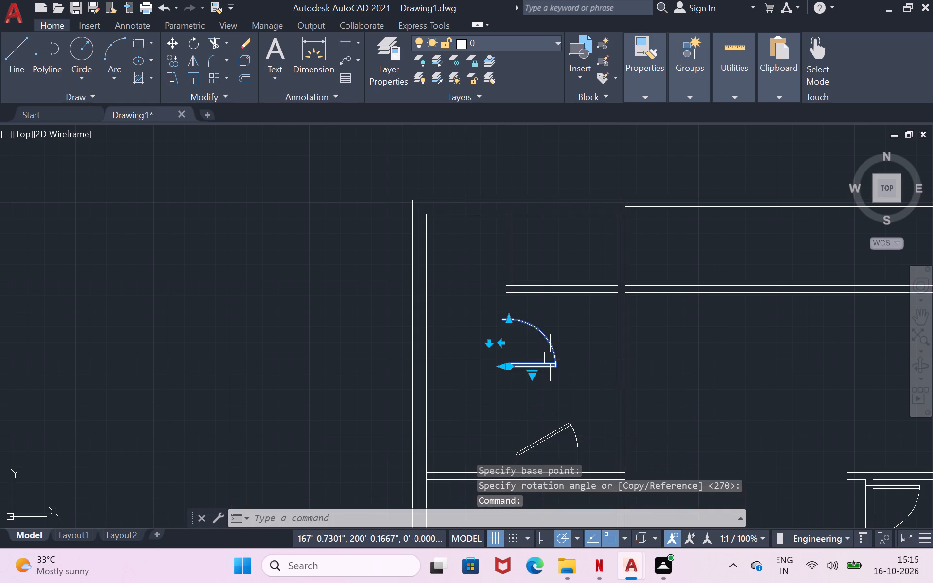
{"action": "key", "text": "m"}
{"action": "key", "text": "Return"}
{"action": "left_click", "coordinate": [550, 358]}
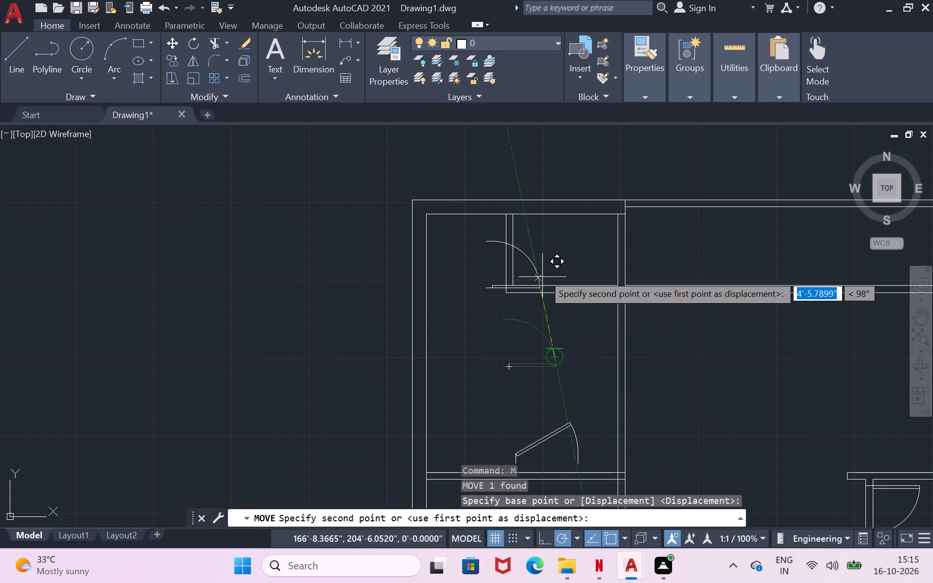
{"action": "scroll", "coordinate": [544, 271], "scroll_direction": "up", "scroll_amount": 2}
{"action": "scroll", "coordinate": [583, 270], "scroll_direction": "up", "scroll_amount": 1}
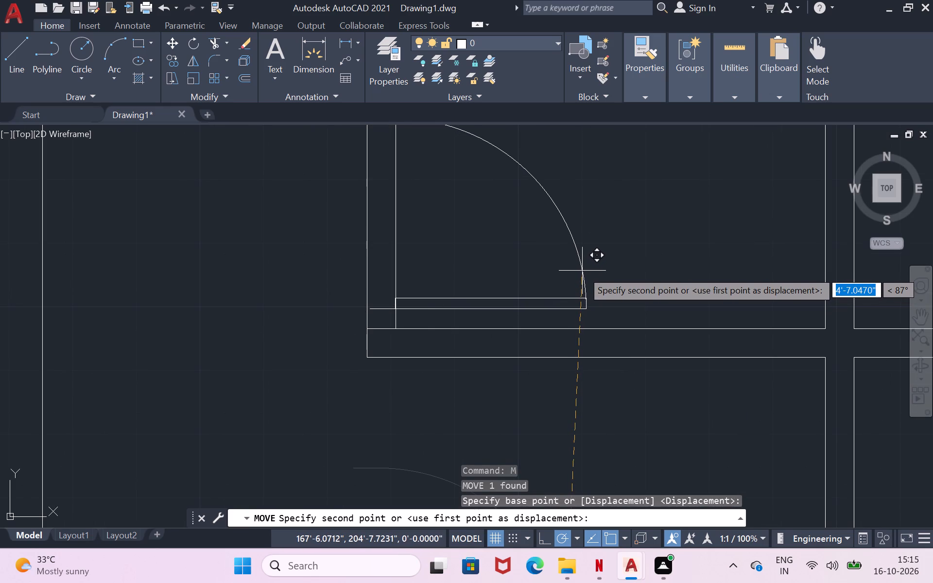
{"action": "left_click", "coordinate": [582, 271]}
Draw a short line extending the door's upper jamb to the outer face of the short vertical partition.
{"action": "scroll", "coordinate": [506, 250], "scroll_direction": "down", "scroll_amount": 2}
{"action": "scroll", "coordinate": [472, 197], "scroll_direction": "up", "scroll_amount": 2}
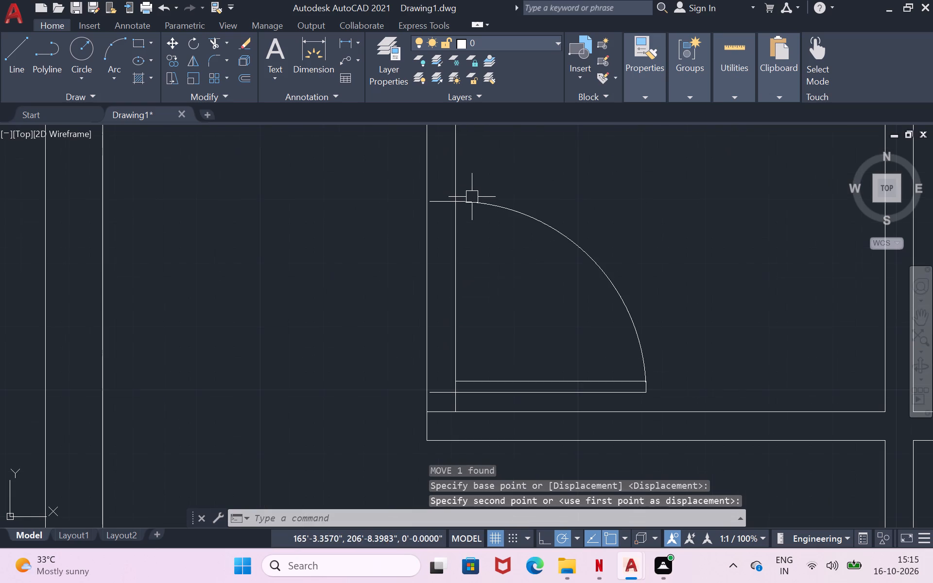
{"action": "scroll", "coordinate": [389, 223], "scroll_direction": "up", "scroll_amount": 1}
{"action": "left_click", "coordinate": [10, 57]}
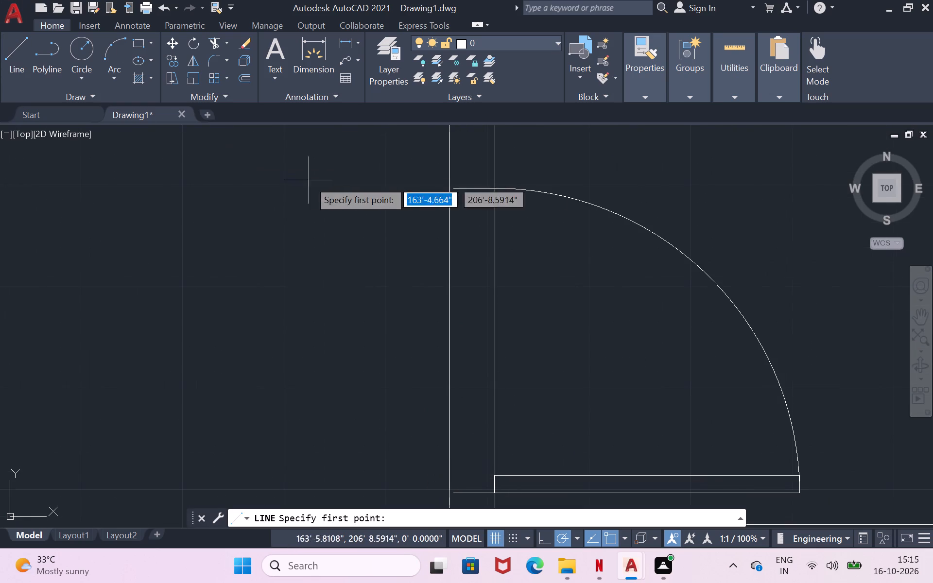
{"action": "left_click", "coordinate": [459, 189]}
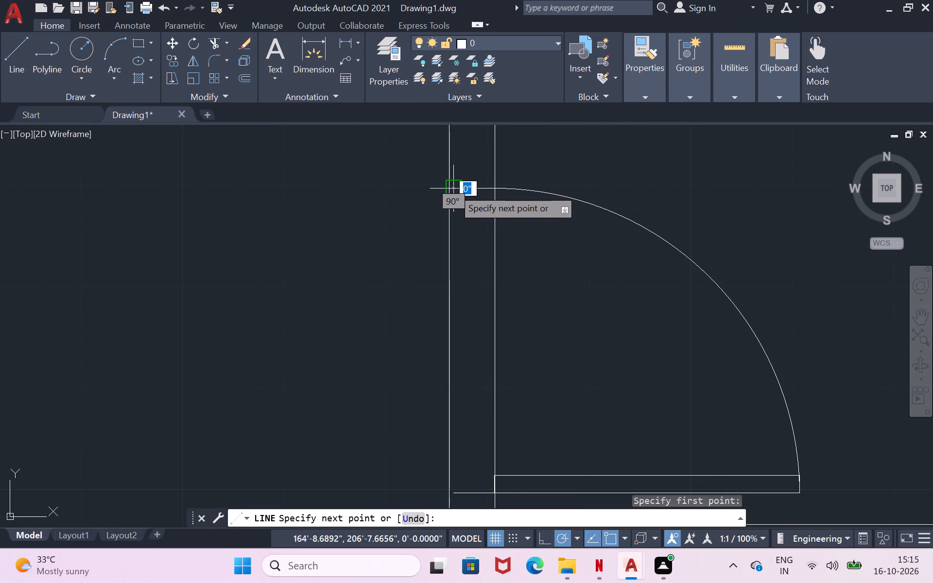
{"action": "left_click", "coordinate": [449, 189]}
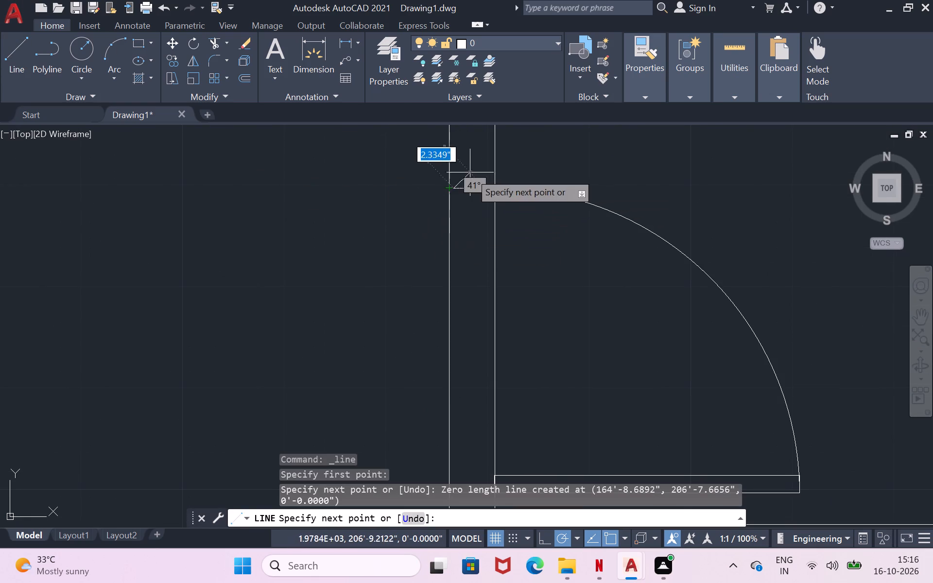
{"action": "scroll", "coordinate": [454, 181], "scroll_direction": "up", "scroll_amount": 2}
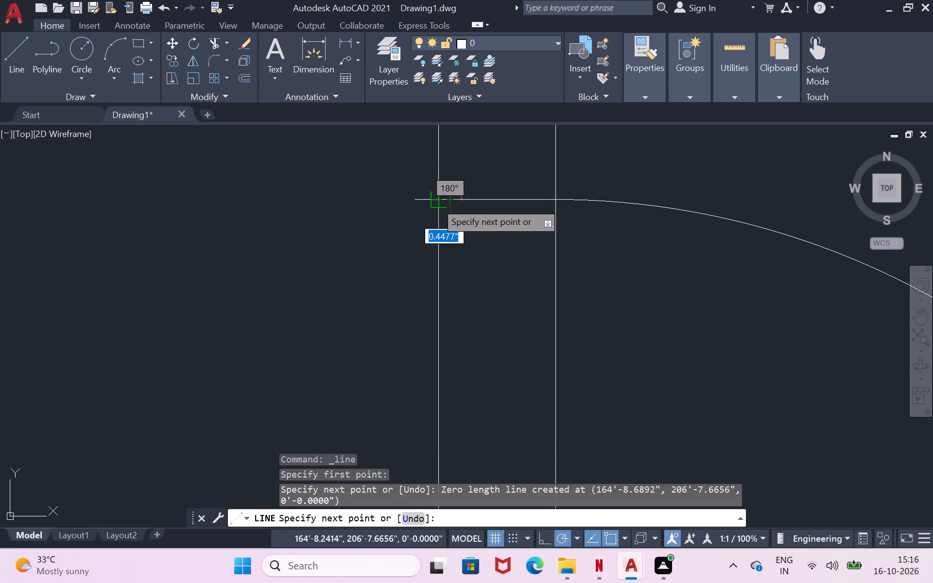
{"action": "left_click", "coordinate": [436, 202]}
{"action": "scroll", "coordinate": [487, 177], "scroll_direction": "down", "scroll_amount": 3}
{"action": "key", "text": "Return"}
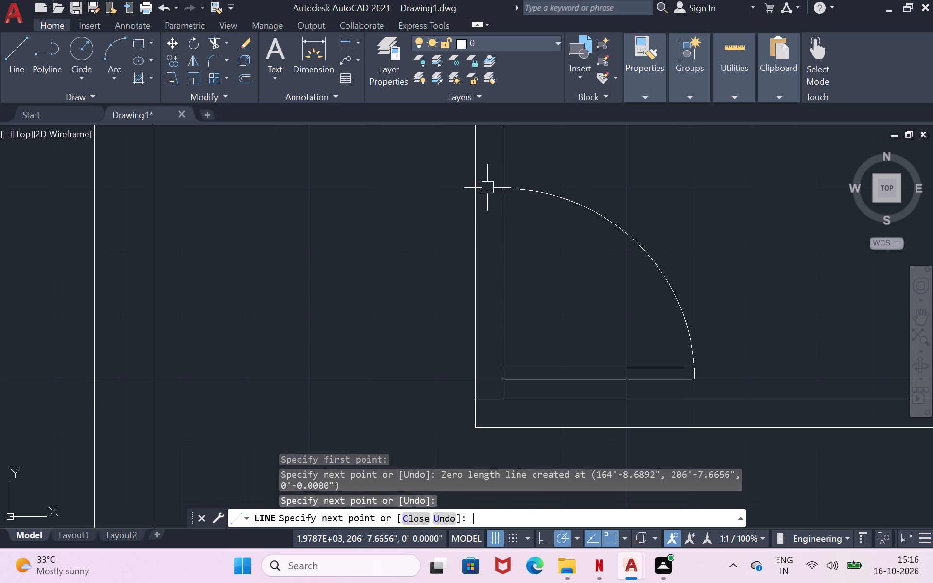
Draw a matching short line from the door's lower jamb to the outer face of the short vertical partition.
{"action": "scroll", "coordinate": [491, 201], "scroll_direction": "down", "scroll_amount": 2}
{"action": "scroll", "coordinate": [505, 292], "scroll_direction": "up", "scroll_amount": 3}
{"action": "scroll", "coordinate": [449, 252], "scroll_direction": "up", "scroll_amount": 1}
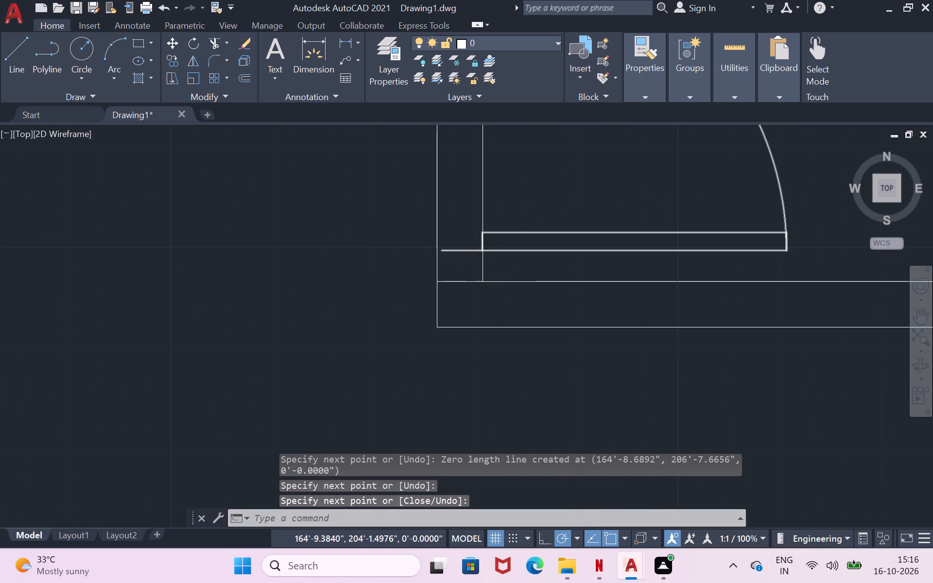
{"action": "key", "text": "l"}
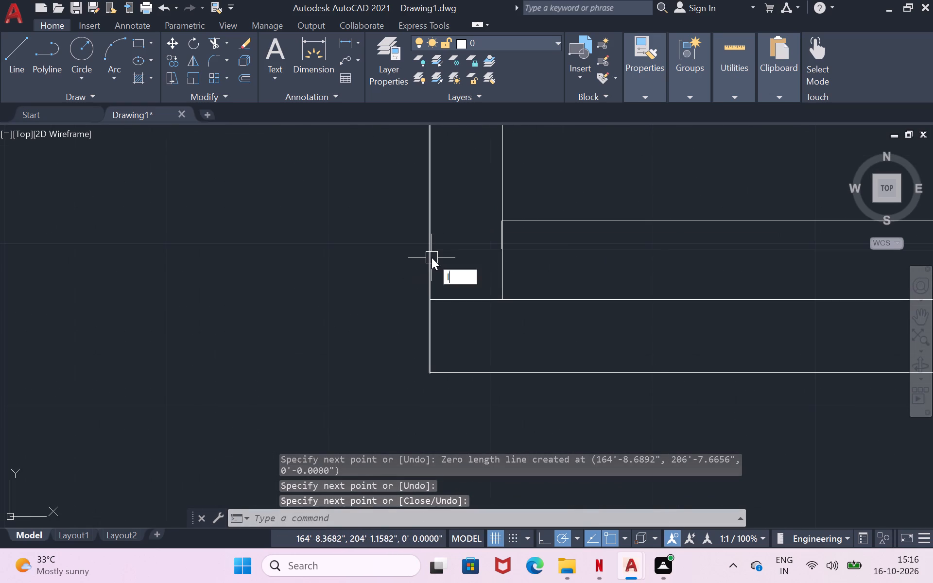
{"action": "key", "text": "Return"}
{"action": "left_click", "coordinate": [437, 248]}
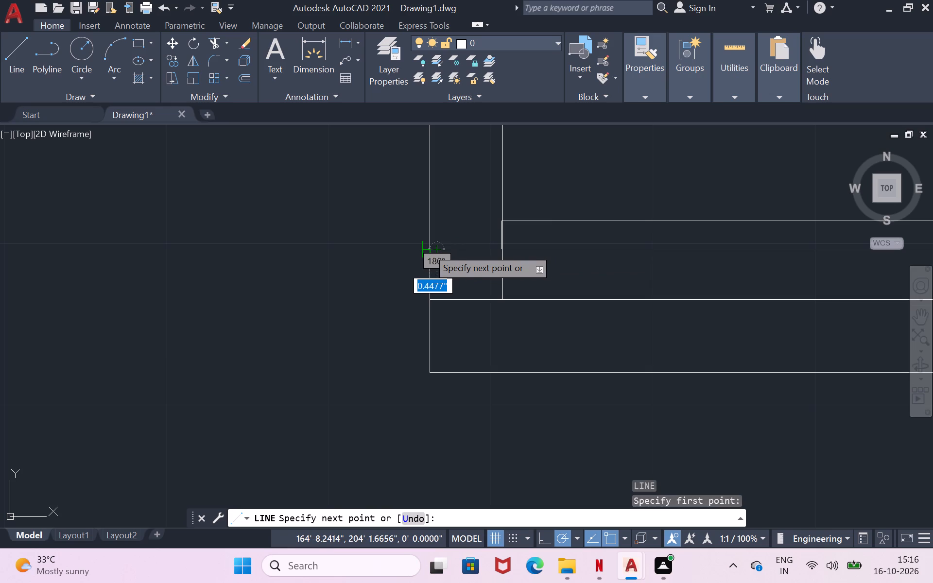
{"action": "left_click", "coordinate": [423, 246]}
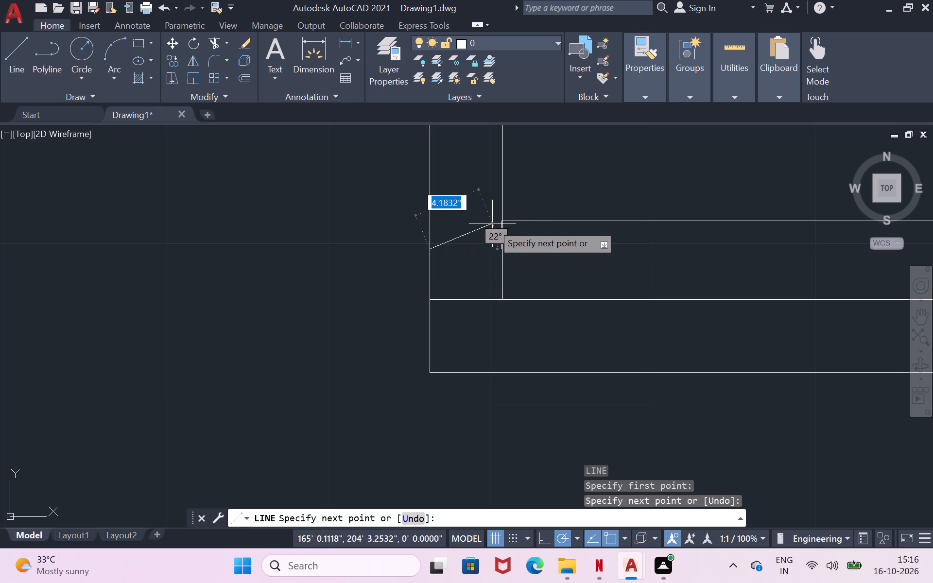
{"action": "key", "text": "Return"}
Set the remaining loose door above the horizontal partition to Open 90º.
{"action": "scroll", "coordinate": [492, 223], "scroll_direction": "down", "scroll_amount": 3}
{"action": "scroll", "coordinate": [570, 205], "scroll_direction": "down", "scroll_amount": 2}
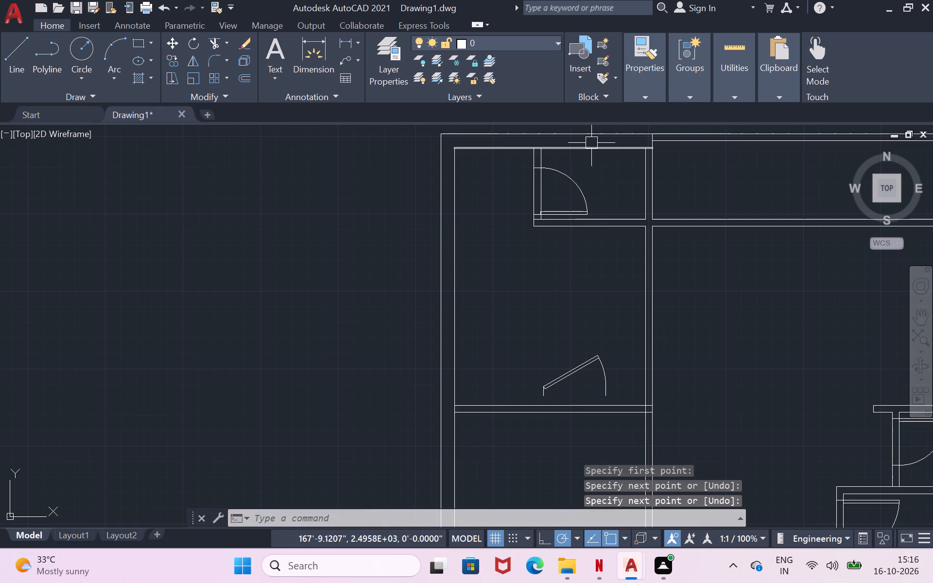
{"action": "scroll", "coordinate": [602, 159], "scroll_direction": "down", "scroll_amount": 1}
{"action": "scroll", "coordinate": [594, 308], "scroll_direction": "up", "scroll_amount": 2}
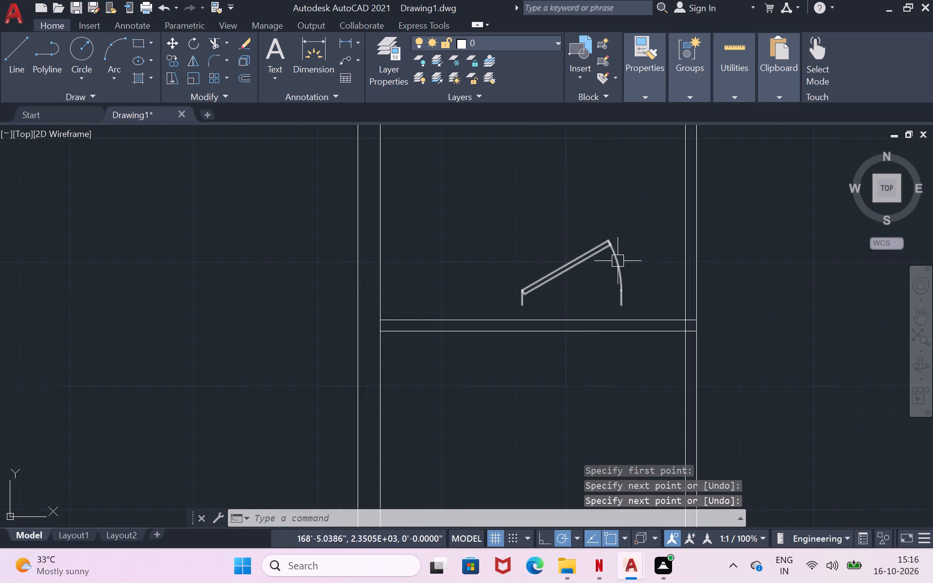
{"action": "left_click", "coordinate": [618, 261]}
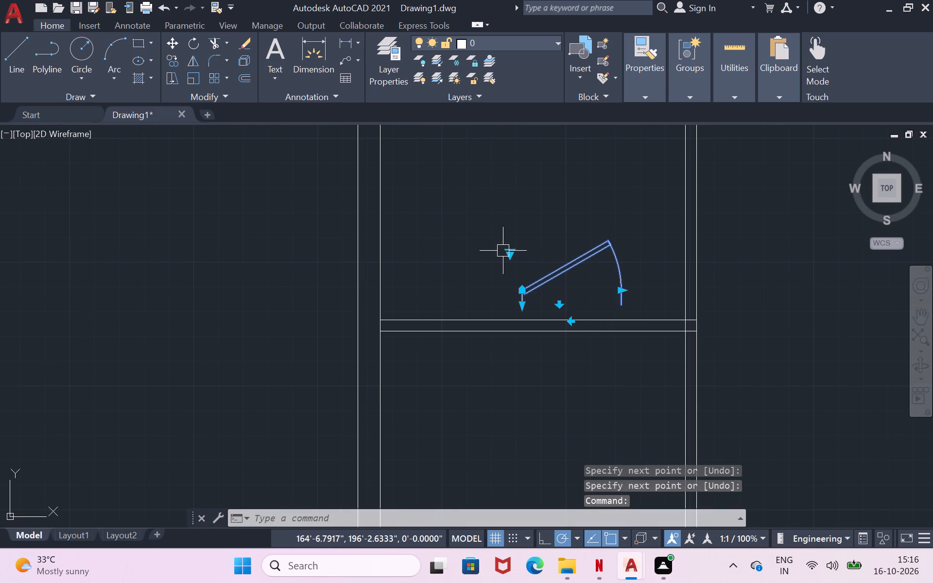
{"action": "left_click", "coordinate": [511, 256]}
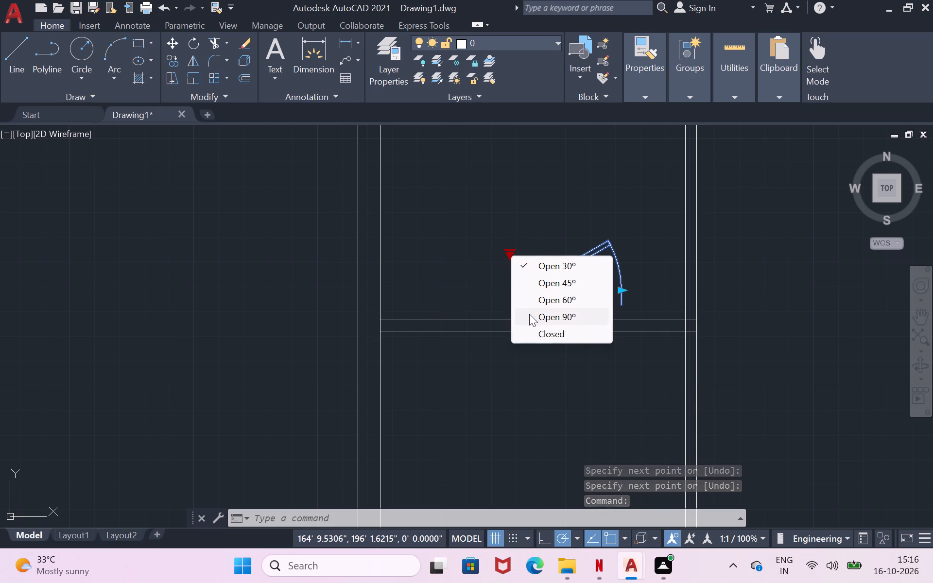
{"action": "left_click", "coordinate": [529, 314]}
Shorten the remaining door's jamb depth and narrow its opening to suit the horizontal partition.
{"action": "left_click_drag", "start_coordinate": [525, 307], "coordinate": [524, 295]}
{"action": "left_click", "coordinate": [523, 292]}
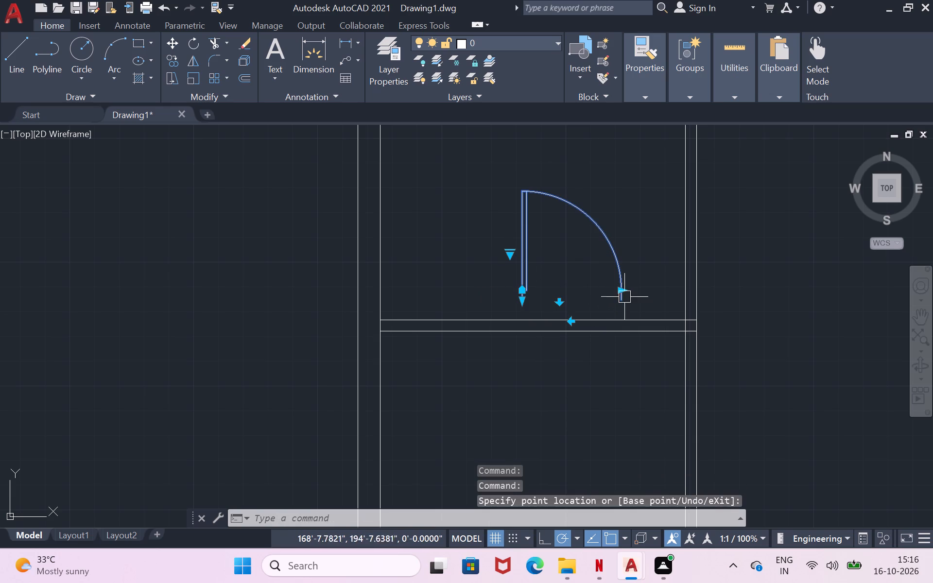
{"action": "left_click_drag", "start_coordinate": [621, 288], "coordinate": [608, 291]}
{"action": "left_click", "coordinate": [608, 291]}
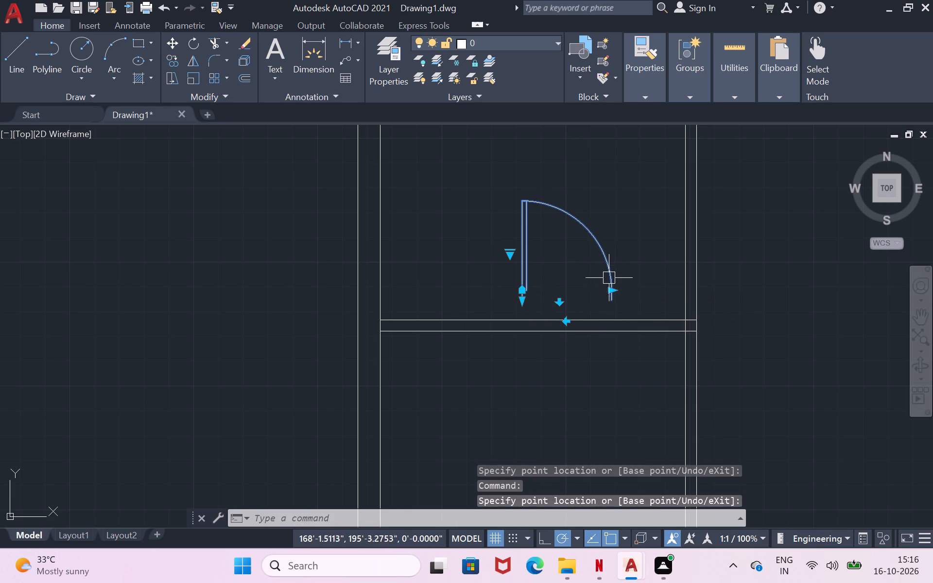
Flip the remaining door so it hangs on the side nearer the long vertical partition.
{"action": "left_click", "coordinate": [607, 272]}
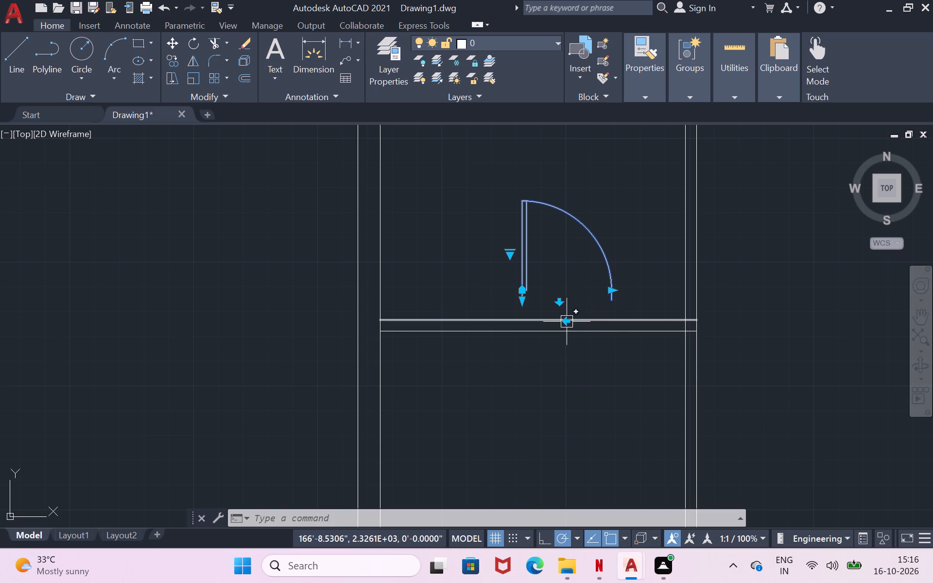
{"action": "left_click", "coordinate": [565, 323]}
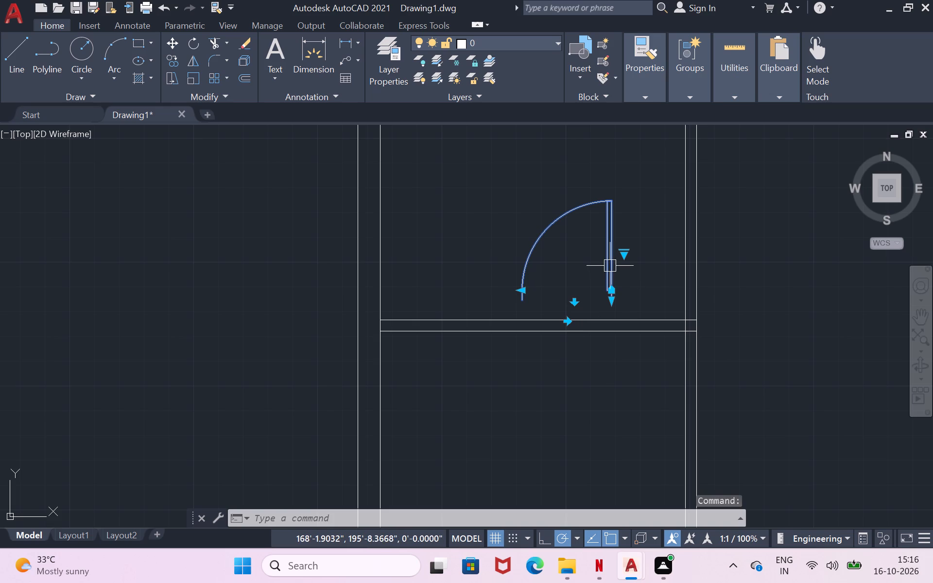
Position the loose door in the horizontal partition beside the long vertical partition, with its leaf's foot on the partition's upper line.
{"action": "left_click_drag", "start_coordinate": [610, 266], "coordinate": [681, 298]}
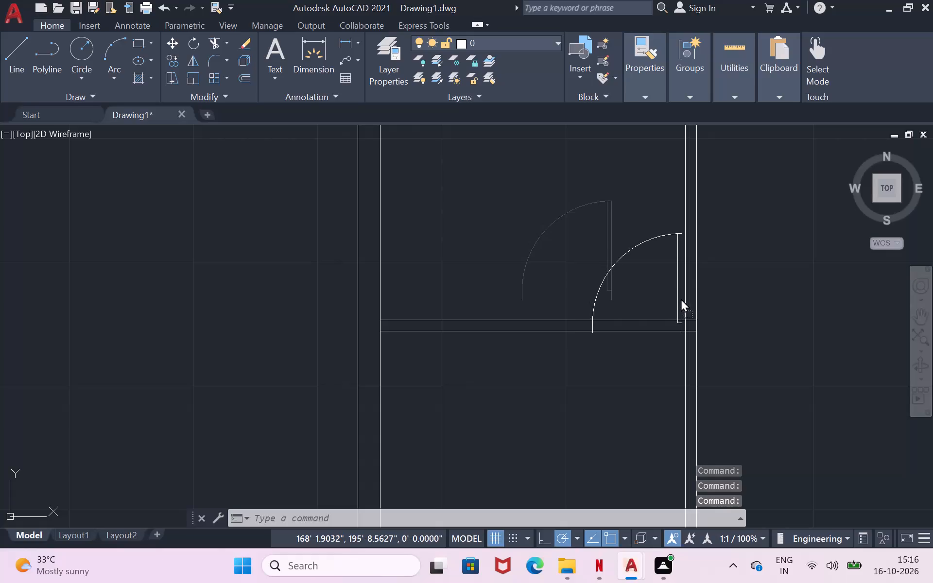
{"action": "left_click_drag", "start_coordinate": [681, 298], "coordinate": [673, 295]}
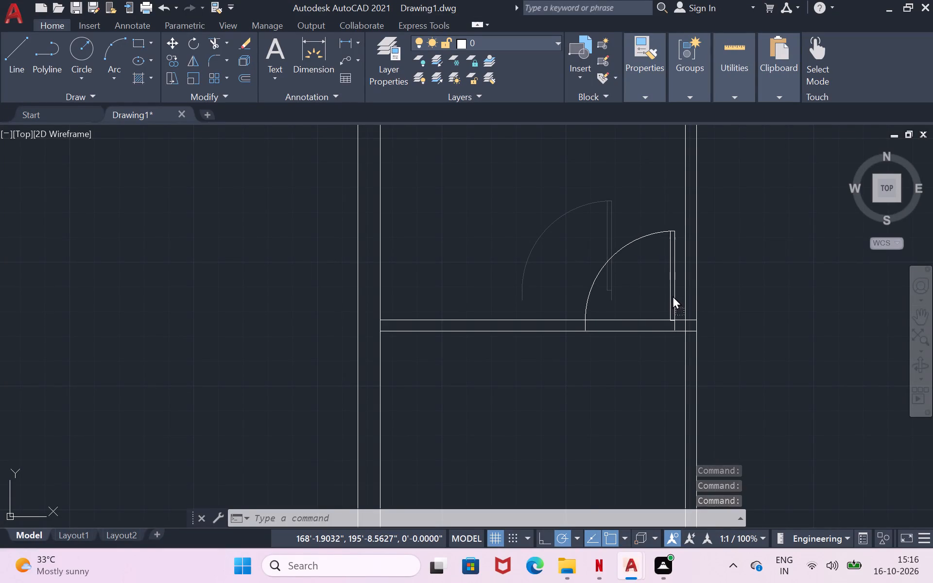
{"action": "left_click_drag", "start_coordinate": [673, 295], "coordinate": [677, 295]}
{"action": "scroll", "coordinate": [675, 299], "scroll_direction": "up", "scroll_amount": 3}
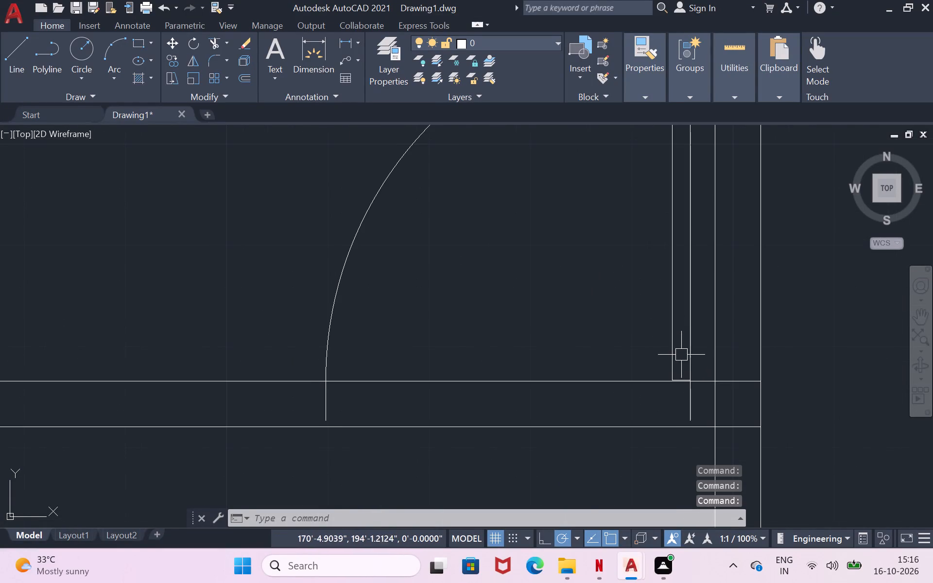
{"action": "scroll", "coordinate": [681, 352], "scroll_direction": "up", "scroll_amount": 2}
{"action": "left_click", "coordinate": [659, 415]}
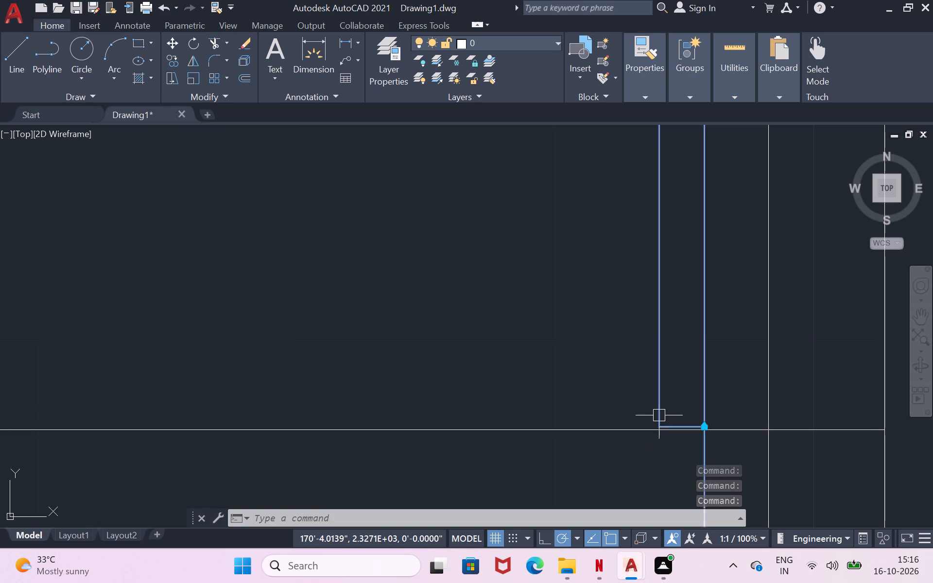
{"action": "key", "text": "m"}
{"action": "key", "text": "Return"}
{"action": "left_click", "coordinate": [657, 409]}
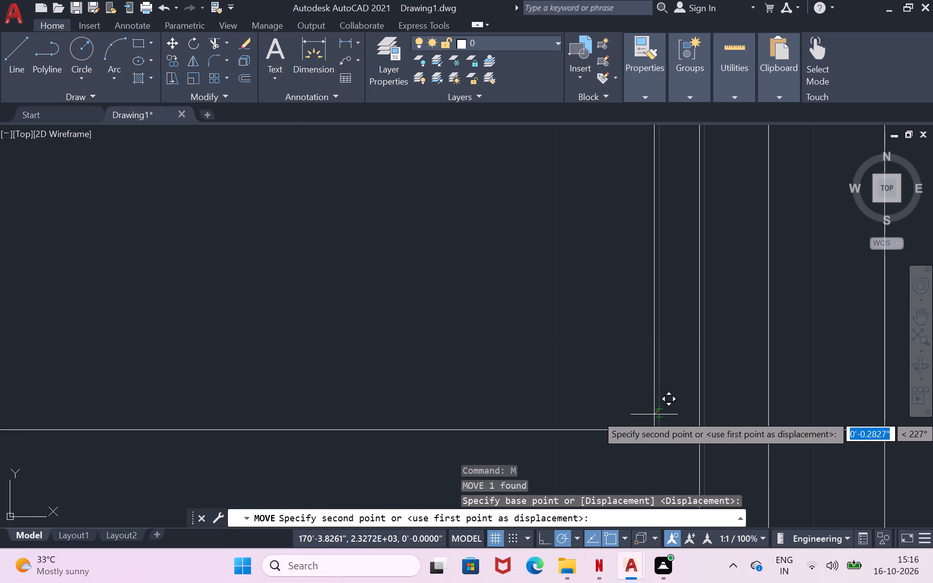
{"action": "scroll", "coordinate": [652, 419], "scroll_direction": "up", "scroll_amount": 3}
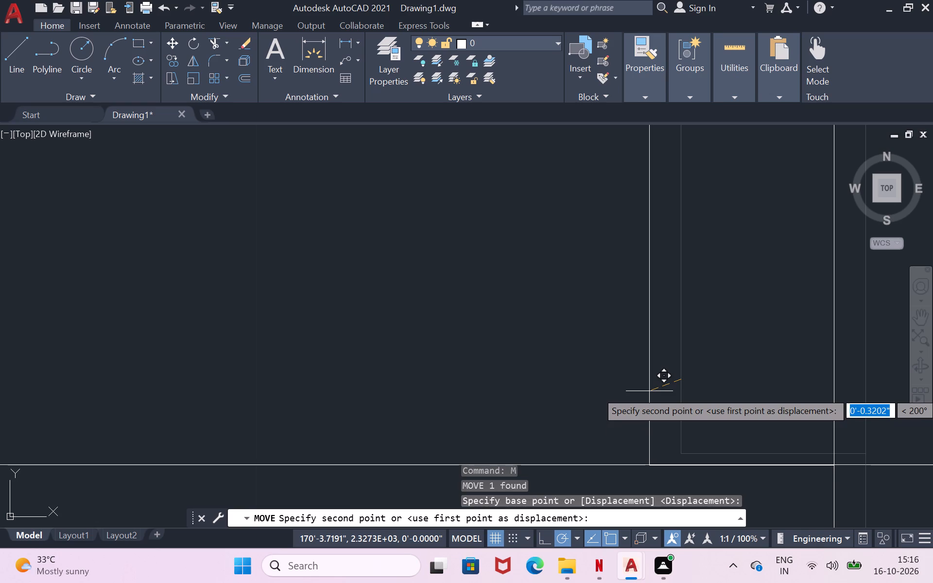
{"action": "left_click", "coordinate": [649, 391]}
Draw a short line from the door jamb farther from the long vertical partition down to the horizontal partition's lower line.
{"action": "scroll", "coordinate": [662, 369], "scroll_direction": "down", "scroll_amount": 3}
{"action": "scroll", "coordinate": [702, 386], "scroll_direction": "down", "scroll_amount": 2}
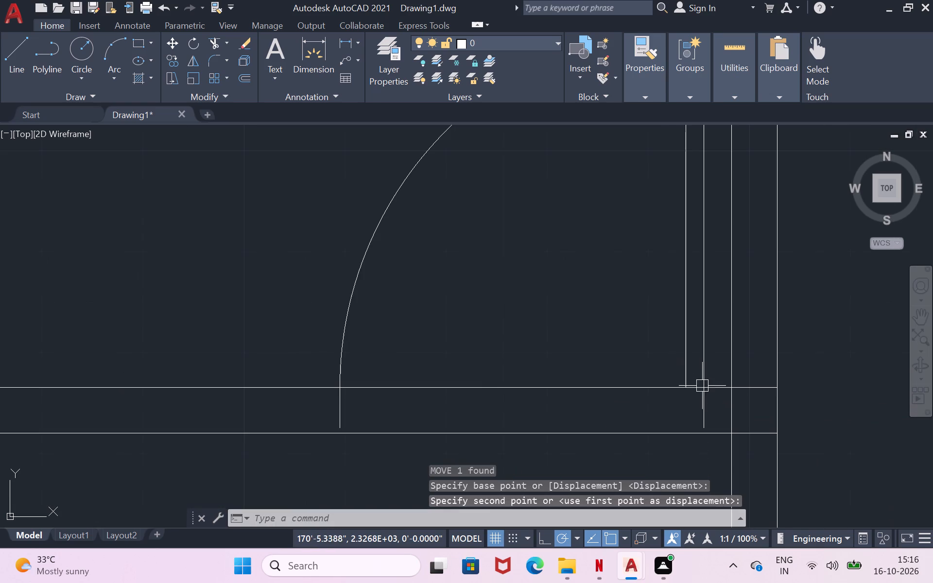
{"action": "left_click", "coordinate": [20, 56]}
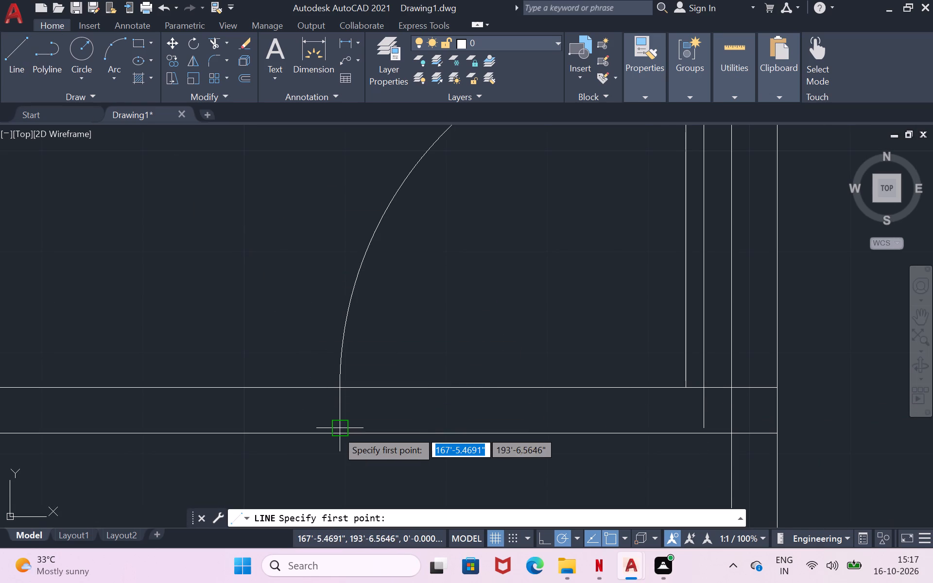
{"action": "scroll", "coordinate": [341, 435], "scroll_direction": "up", "scroll_amount": 2}
{"action": "left_click", "coordinate": [339, 418]}
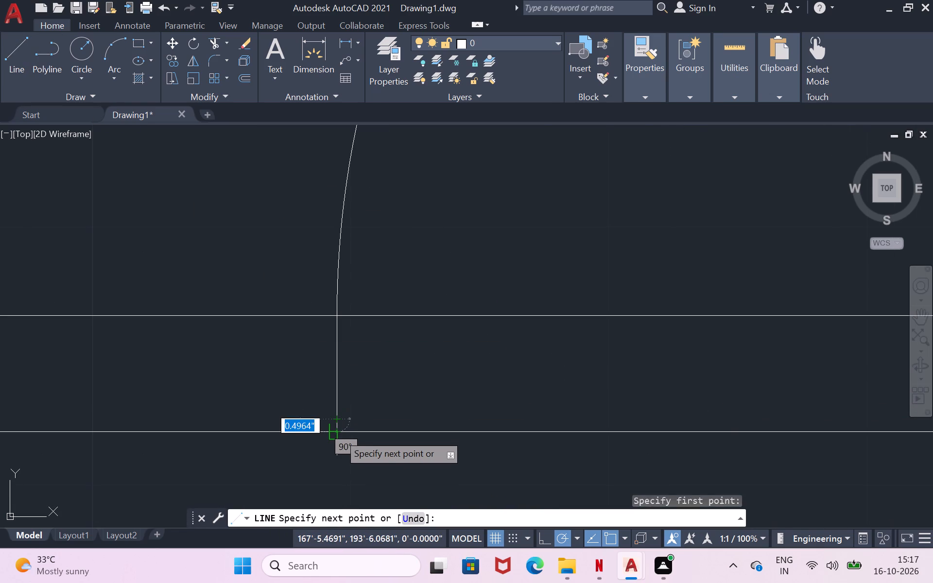
{"action": "left_click", "coordinate": [339, 434]}
{"action": "key", "text": "Return"}
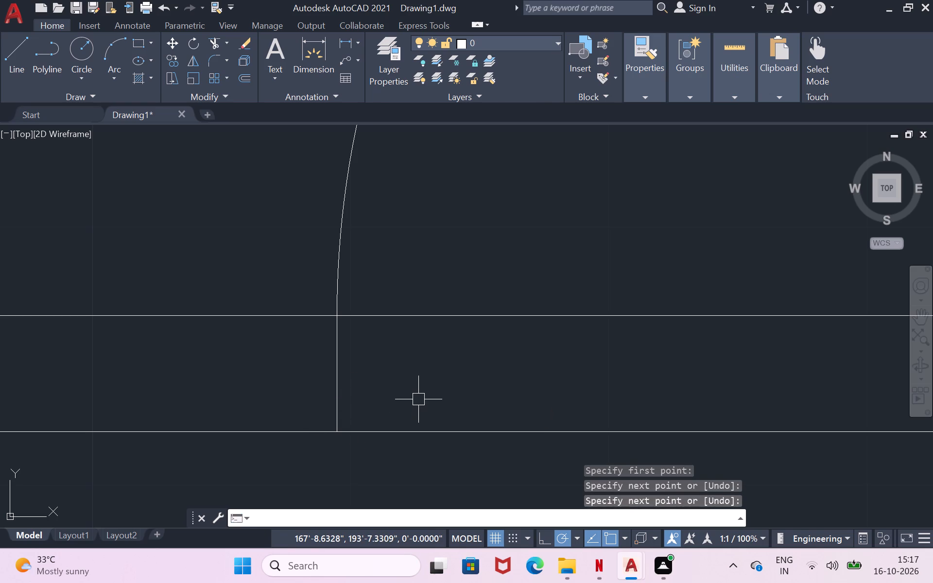
Draw a matching short line from the hinge-side jamb's end down to the horizontal partition's lower line.
{"action": "scroll", "coordinate": [493, 374], "scroll_direction": "down", "scroll_amount": 2}
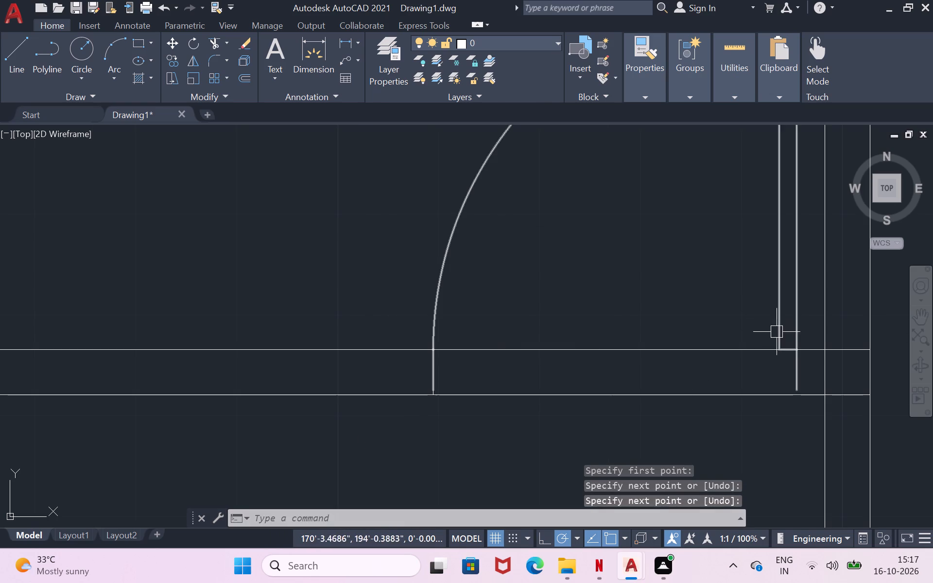
{"action": "scroll", "coordinate": [842, 360], "scroll_direction": "up", "scroll_amount": 3}
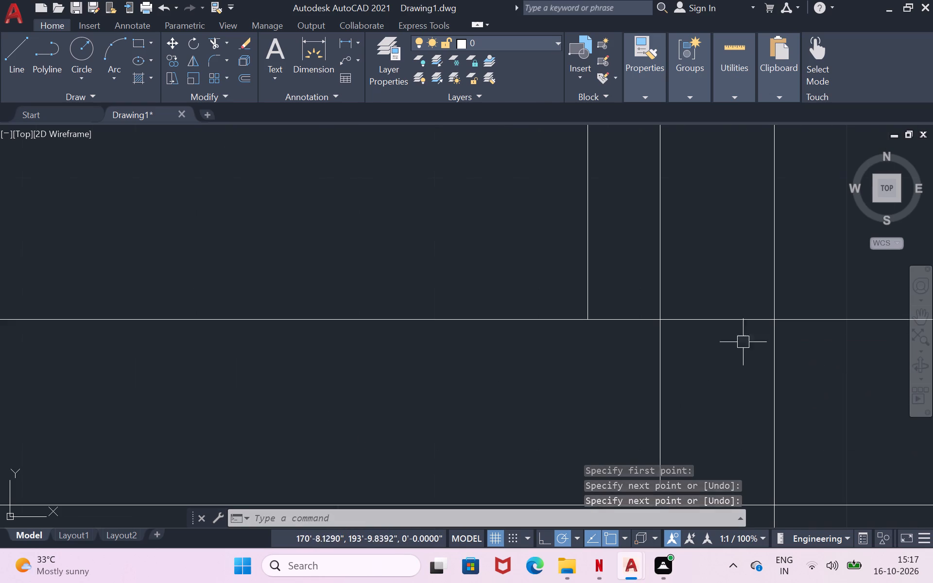
{"action": "left_click", "coordinate": [14, 47]}
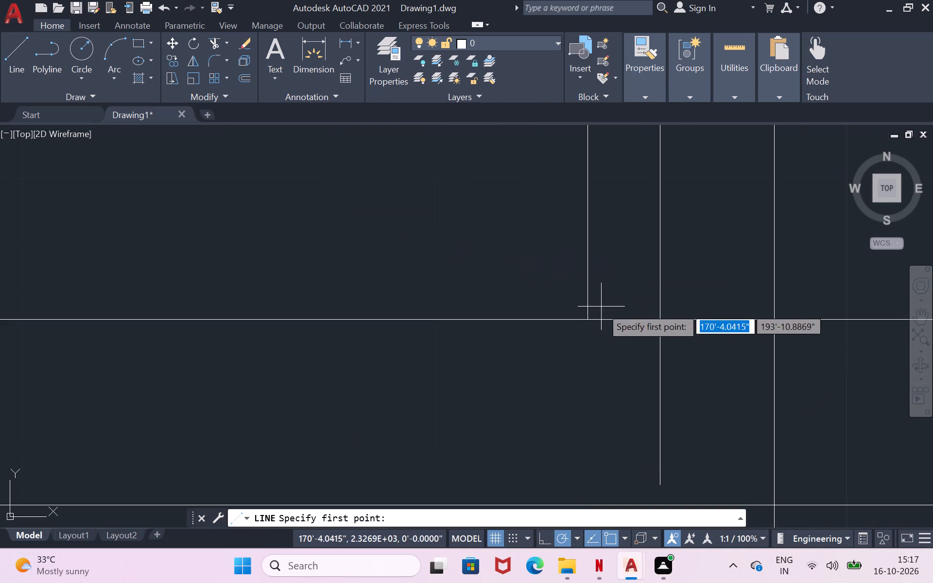
{"action": "scroll", "coordinate": [598, 319], "scroll_direction": "down", "scroll_amount": 1}
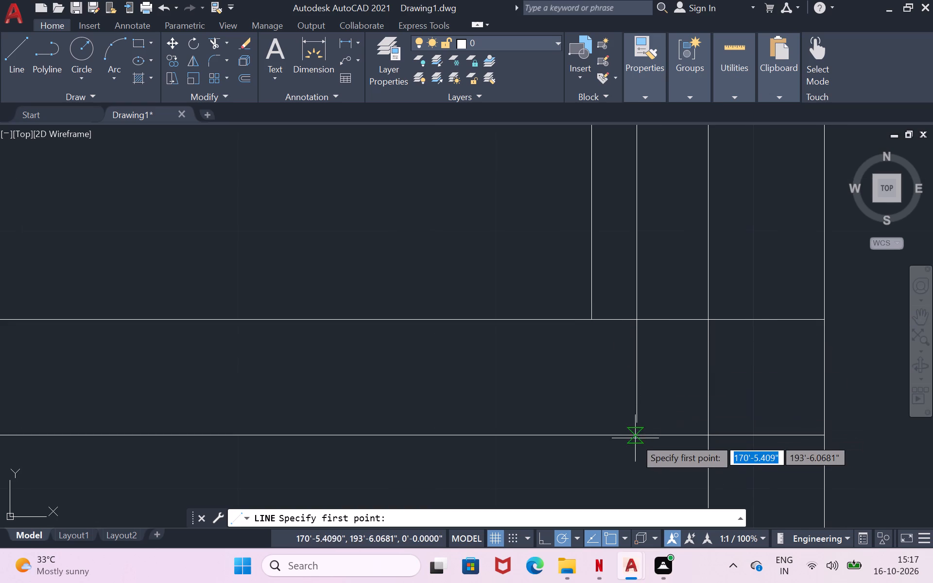
{"action": "scroll", "coordinate": [635, 438], "scroll_direction": "up", "scroll_amount": 2}
{"action": "left_click", "coordinate": [639, 399]}
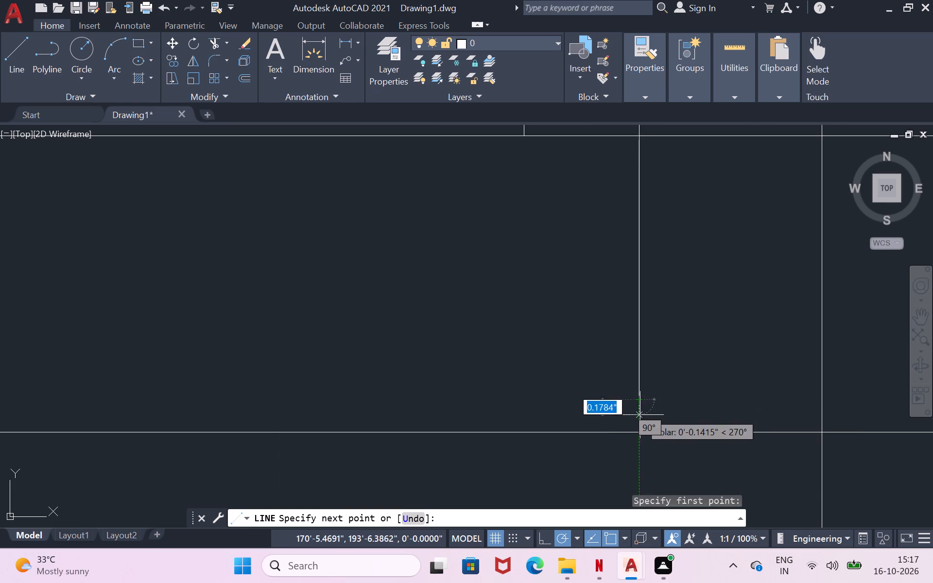
{"action": "left_click", "coordinate": [642, 429]}
{"action": "key", "text": "Return"}
Trim the swing-side wall line across the openings of all five fitted doors.
{"action": "scroll", "coordinate": [664, 396], "scroll_direction": "down", "scroll_amount": 3}
{"action": "scroll", "coordinate": [605, 281], "scroll_direction": "down", "scroll_amount": 3}
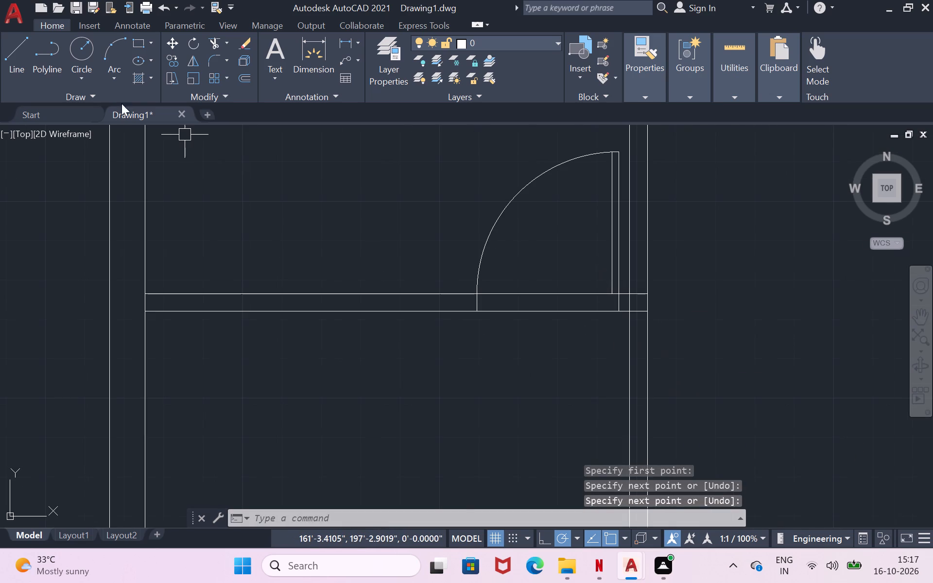
{"action": "left_click", "coordinate": [211, 36]}
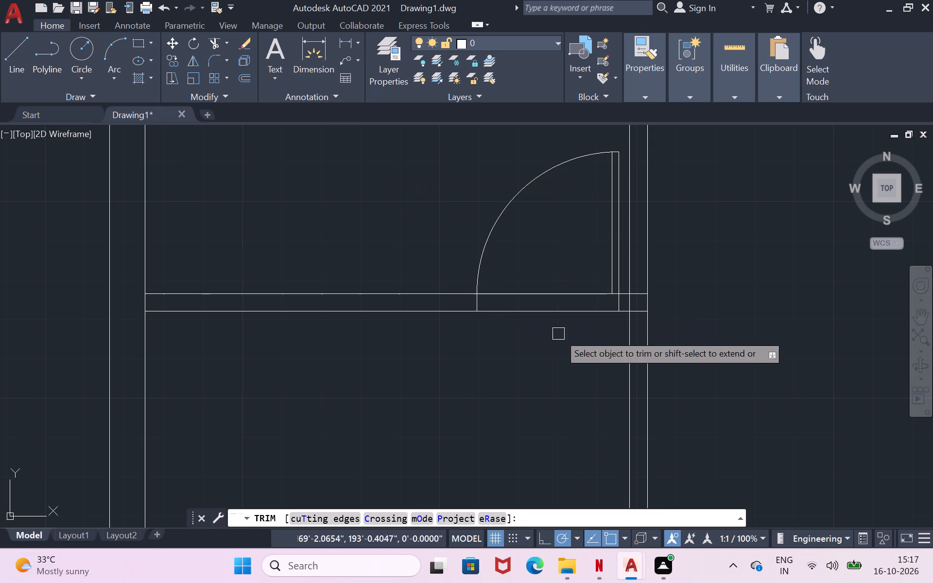
{"action": "left_click", "coordinate": [547, 296]}
{"action": "scroll", "coordinate": [545, 293], "scroll_direction": "down", "scroll_amount": 3}
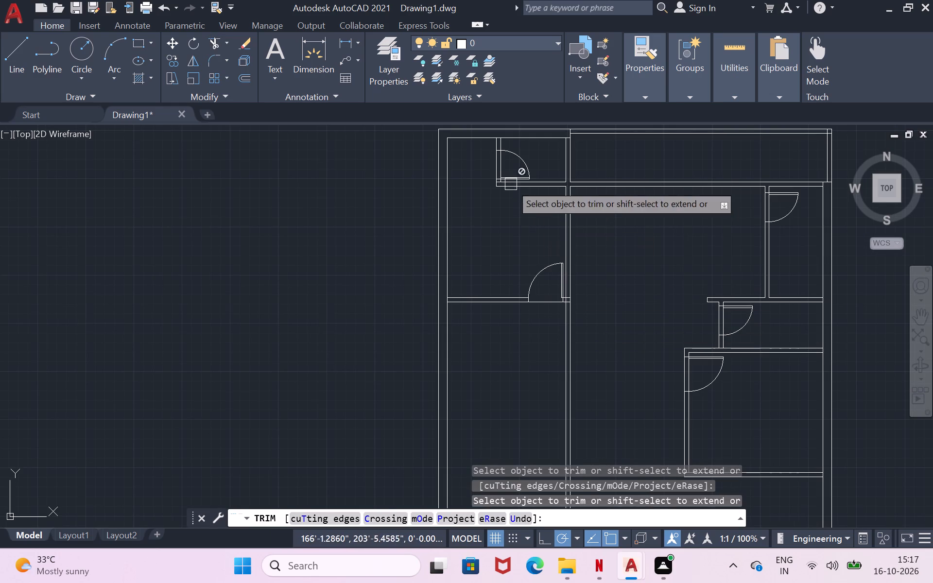
{"action": "left_click", "coordinate": [502, 167]}
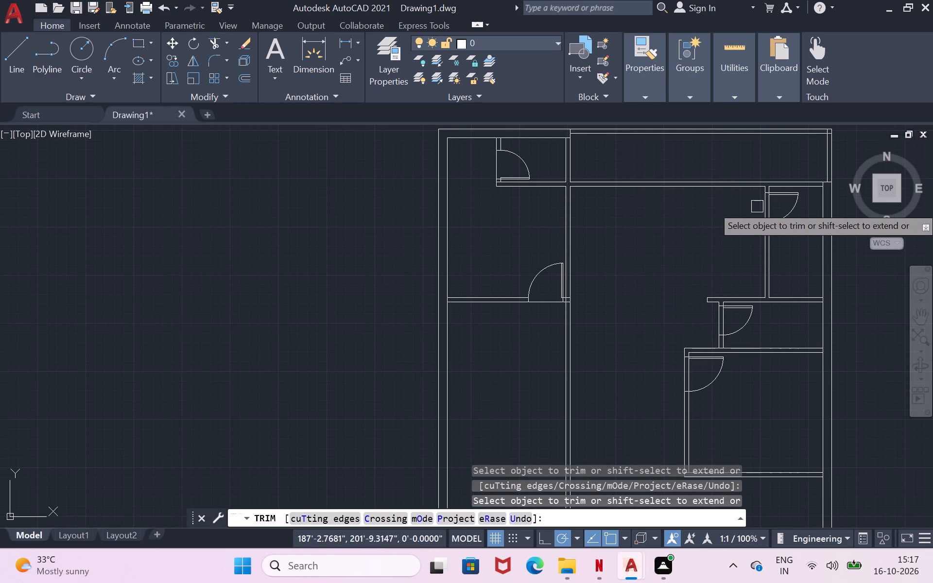
{"action": "left_click", "coordinate": [773, 207]}
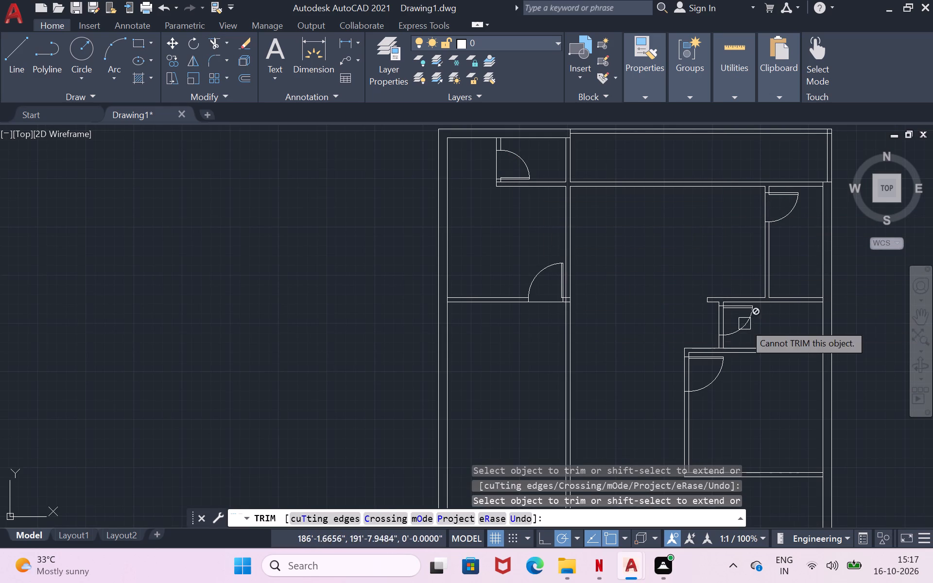
{"action": "left_click", "coordinate": [729, 317]}
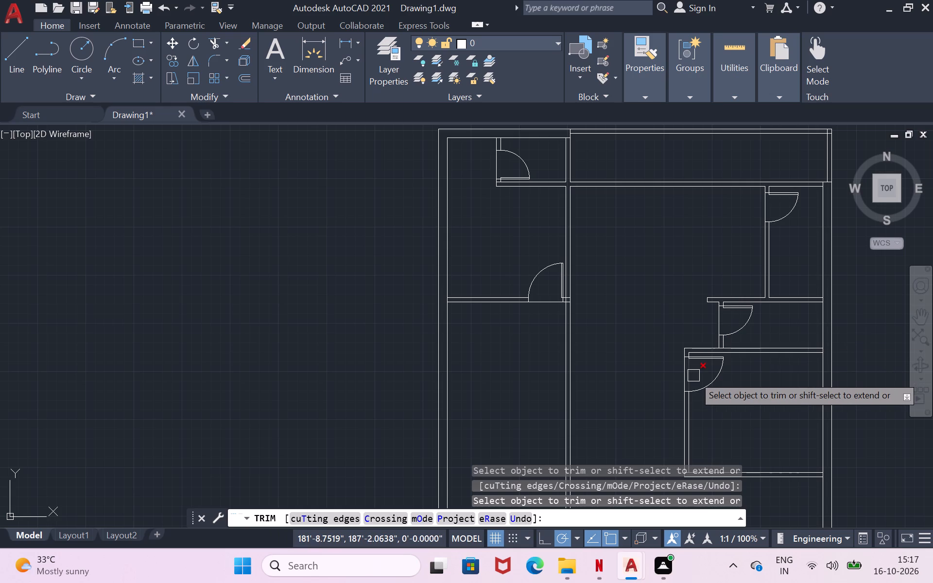
{"action": "left_click", "coordinate": [693, 376]}
Draw a wall stub 4' long and 4.5" thick from the long vertical partition, continuing the horizontal partition toward the opposite stub.
{"action": "scroll", "coordinate": [693, 376], "scroll_direction": "down", "scroll_amount": 1}
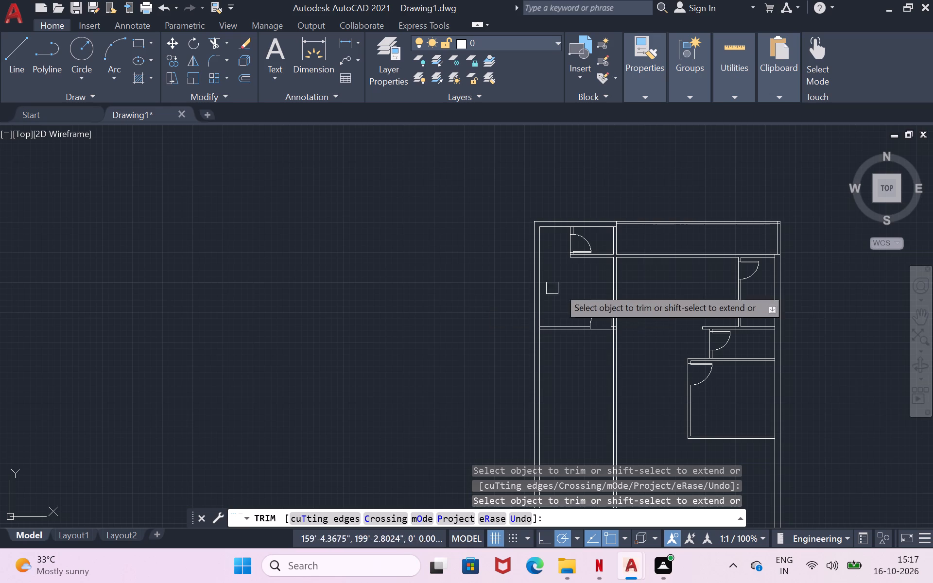
{"action": "scroll", "coordinate": [626, 389], "scroll_direction": "down", "scroll_amount": 1}
{"action": "scroll", "coordinate": [605, 386], "scroll_direction": "up", "scroll_amount": 1}
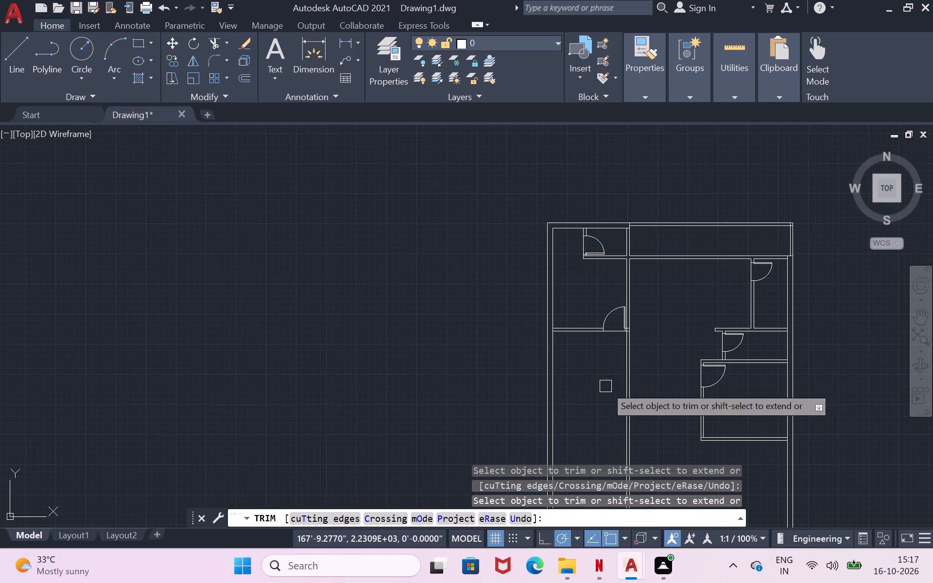
{"action": "scroll", "coordinate": [605, 386], "scroll_direction": "up", "scroll_amount": 2}
{"action": "scroll", "coordinate": [699, 261], "scroll_direction": "down", "scroll_amount": 2}
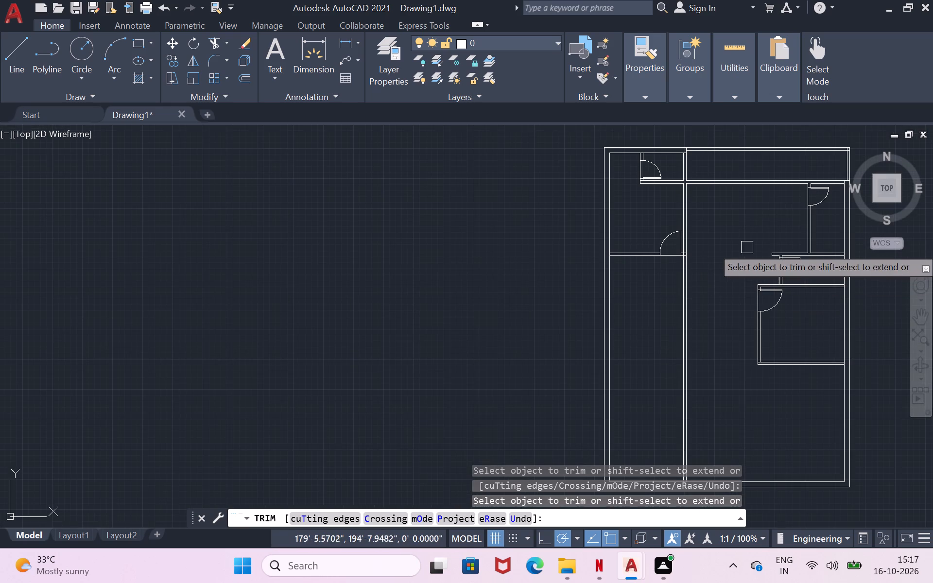
{"action": "scroll", "coordinate": [821, 189], "scroll_direction": "up", "scroll_amount": 2}
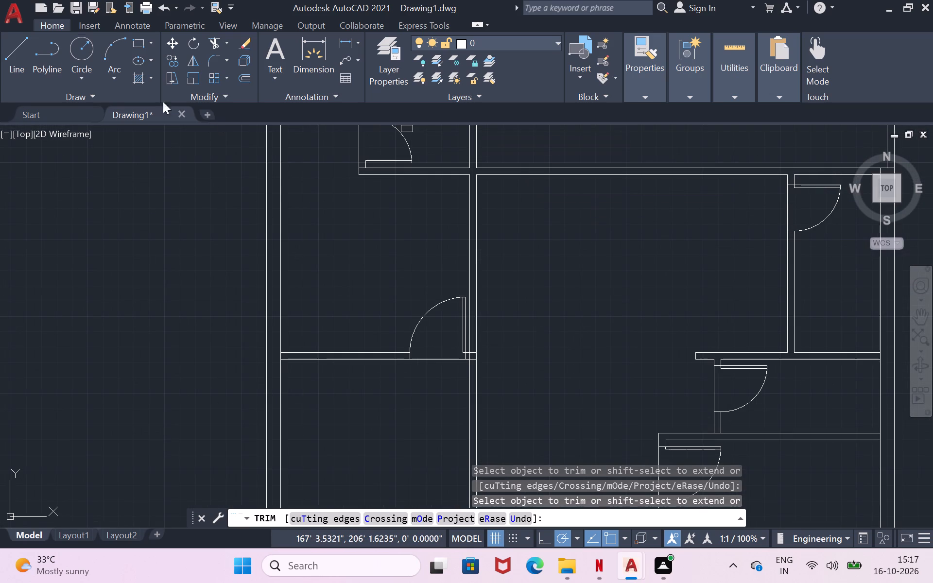
{"action": "left_click", "coordinate": [4, 55]}
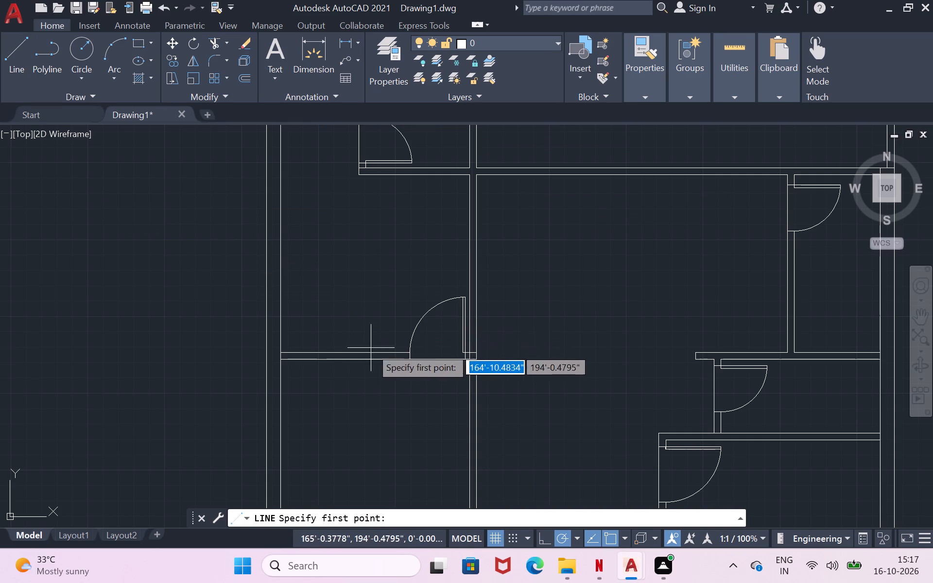
{"action": "left_click", "coordinate": [478, 349]}
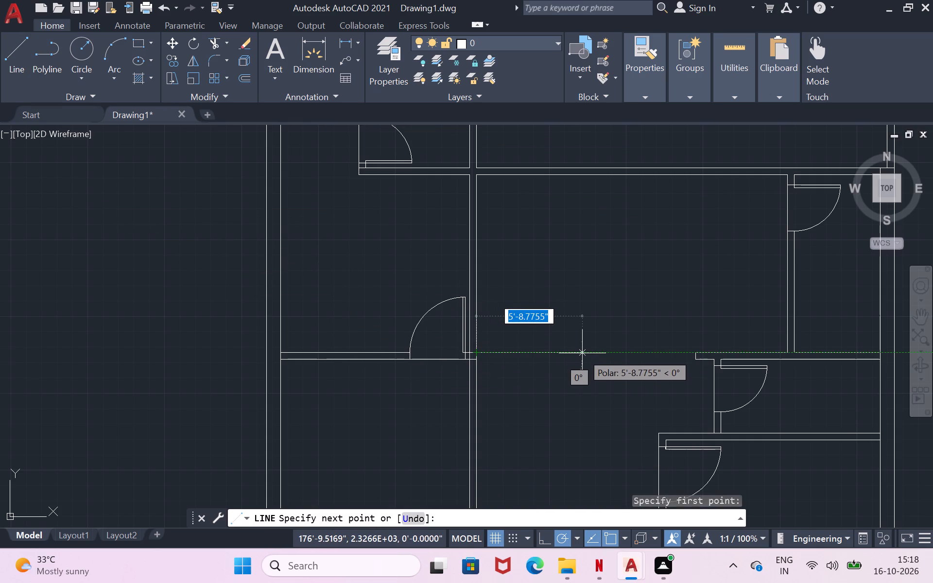
{"action": "type", "text": "4'"}
{"action": "key", "text": "Return"}
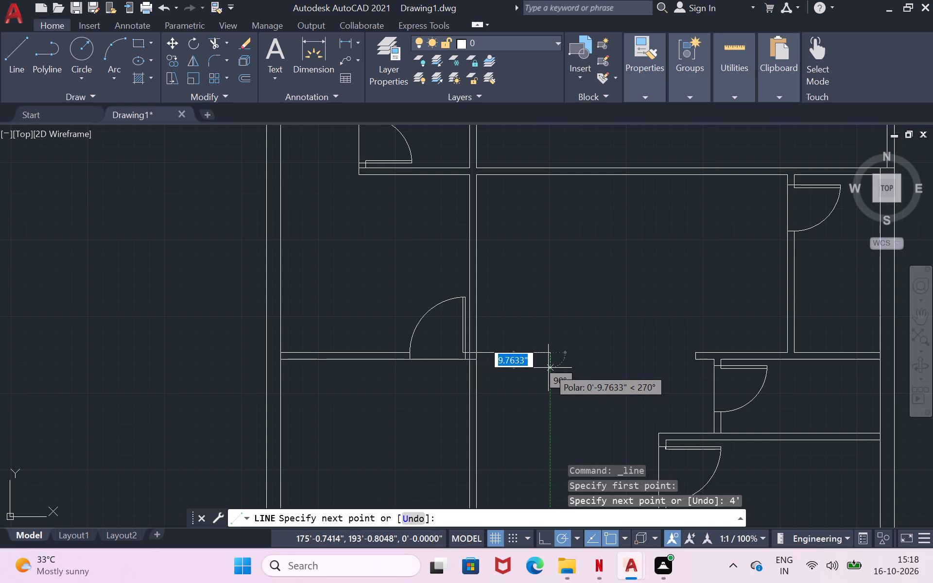
{"action": "type", "text": "4.5\""}
{"action": "key", "text": "Return"}
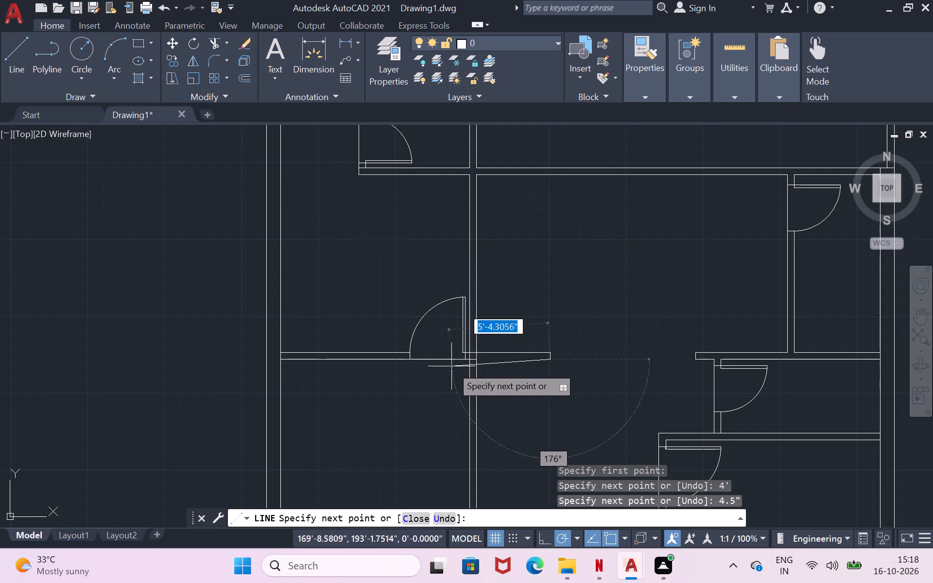
{"action": "left_click", "coordinate": [478, 360]}
{"action": "key", "text": "Return"}
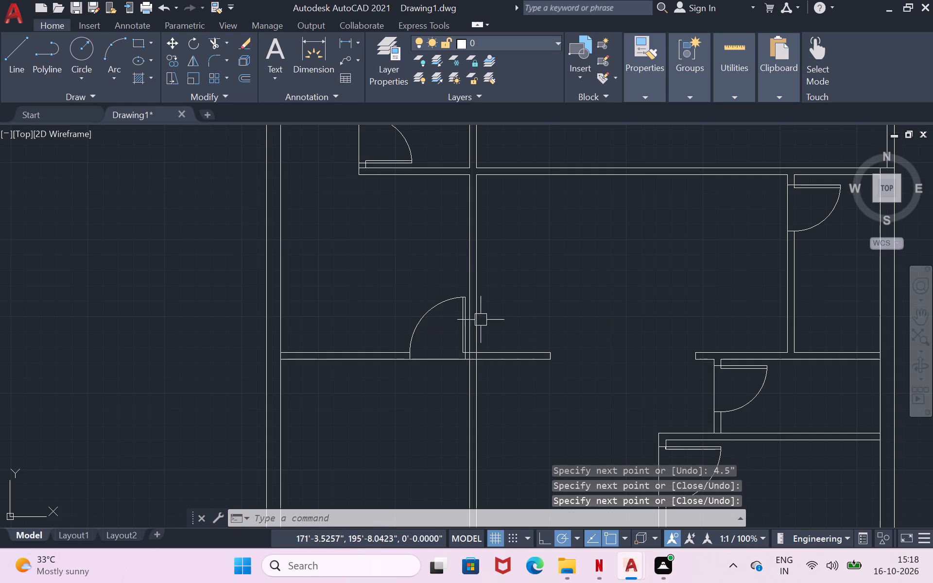
Draw a line from the long vertical partition 2' along the wall stub's upper line, continuing 9'-7.5" up to the upper horizontal partition.
{"action": "left_click", "coordinate": [23, 45]}
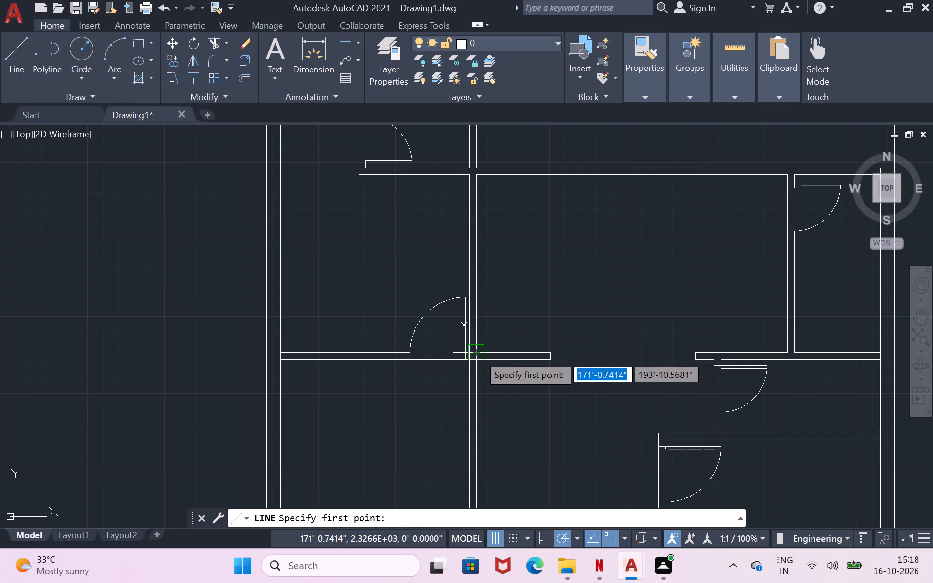
{"action": "scroll", "coordinate": [472, 343], "scroll_direction": "up", "scroll_amount": 2}
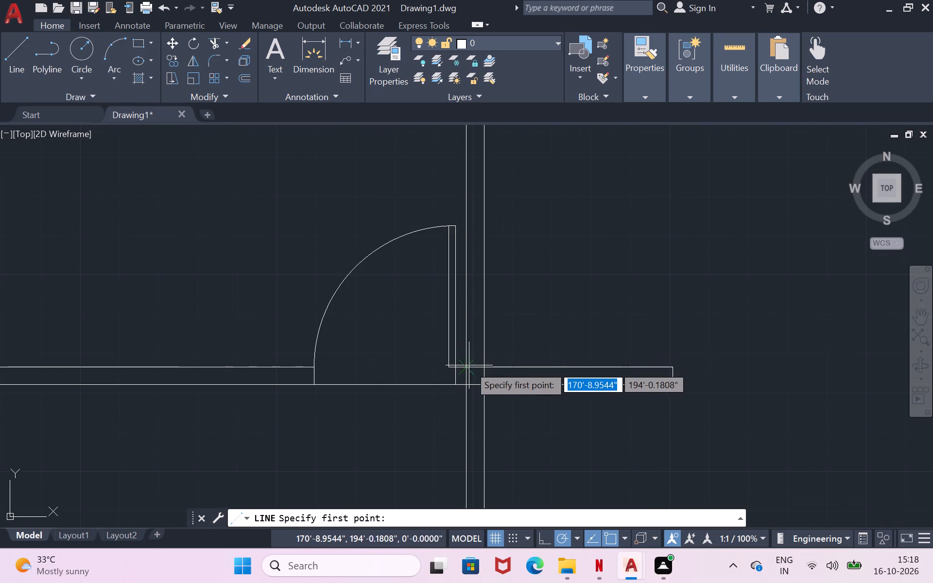
{"action": "left_click", "coordinate": [485, 367]}
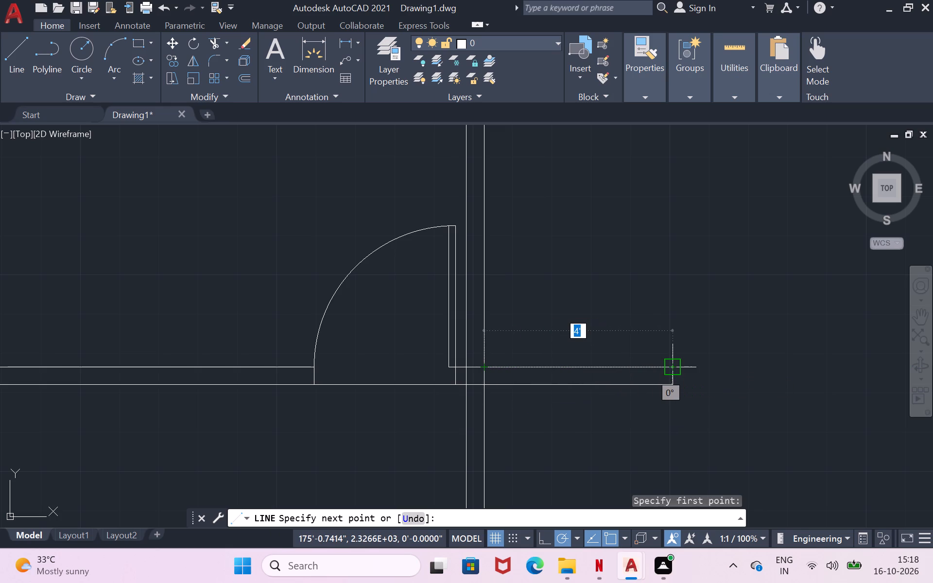
{"action": "type", "text": "2'"}
{"action": "key", "text": "Return"}
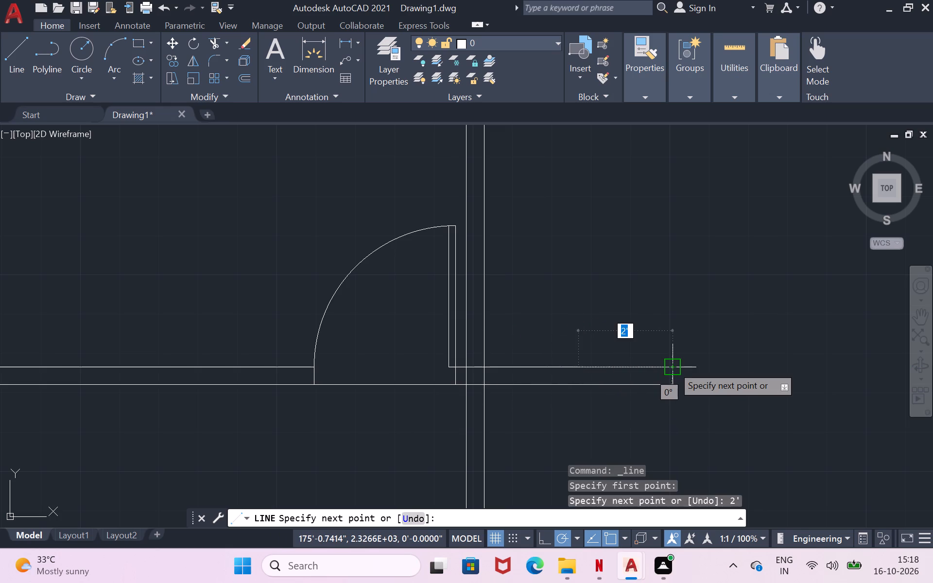
{"action": "scroll", "coordinate": [594, 162], "scroll_direction": "down", "scroll_amount": 3}
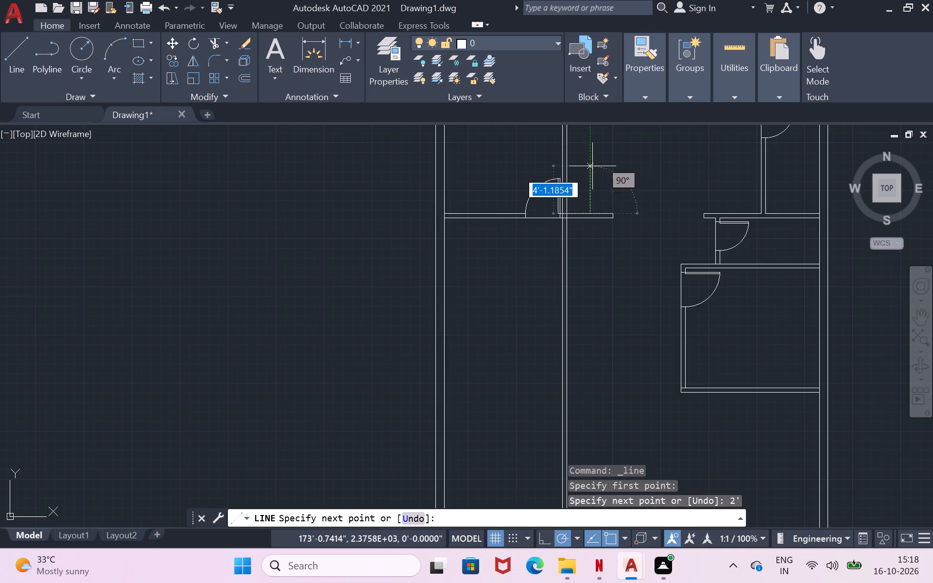
{"action": "scroll", "coordinate": [591, 198], "scroll_direction": "down", "scroll_amount": 1}
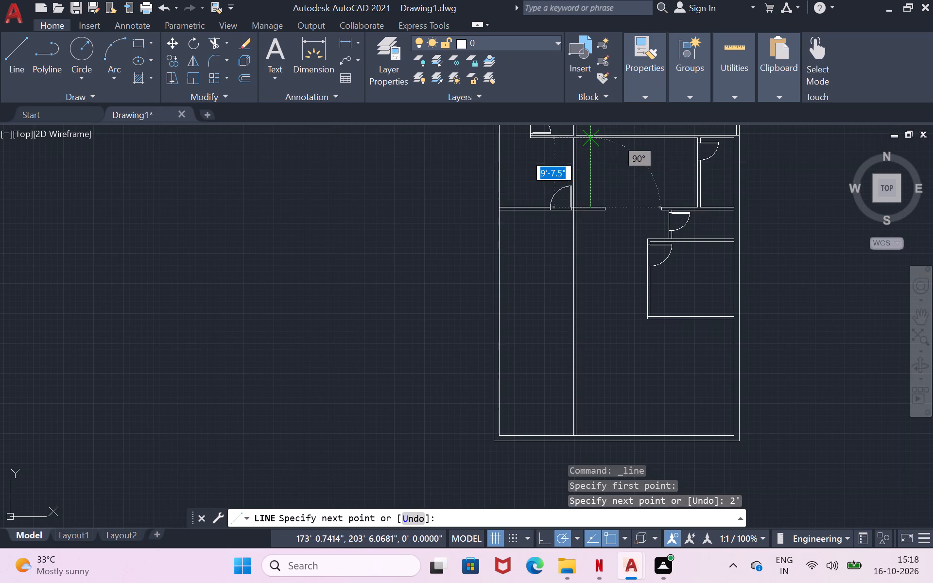
{"action": "scroll", "coordinate": [587, 139], "scroll_direction": "up", "scroll_amount": 4}
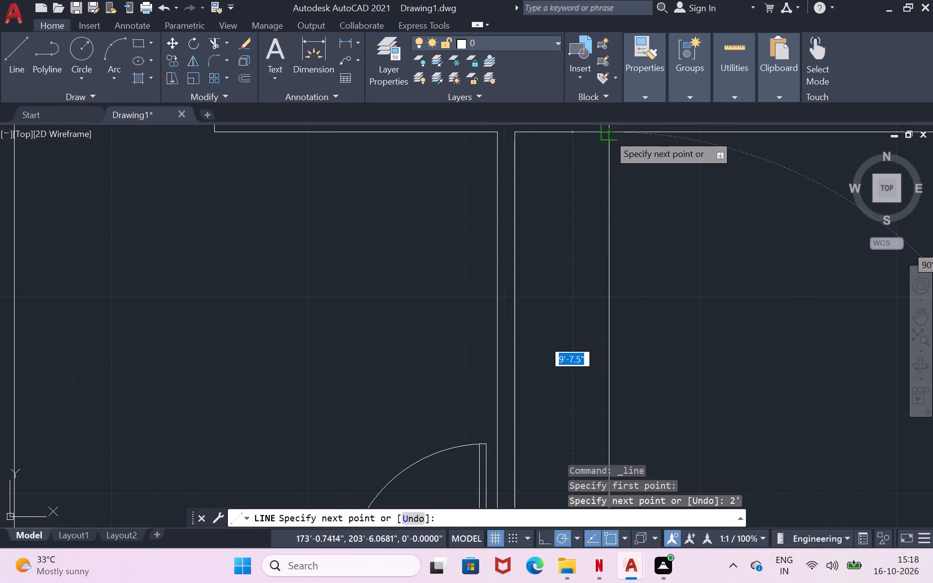
{"action": "left_click", "coordinate": [608, 134]}
{"action": "key", "text": "Return"}
{"action": "scroll", "coordinate": [602, 134], "scroll_direction": "down", "scroll_amount": 2}
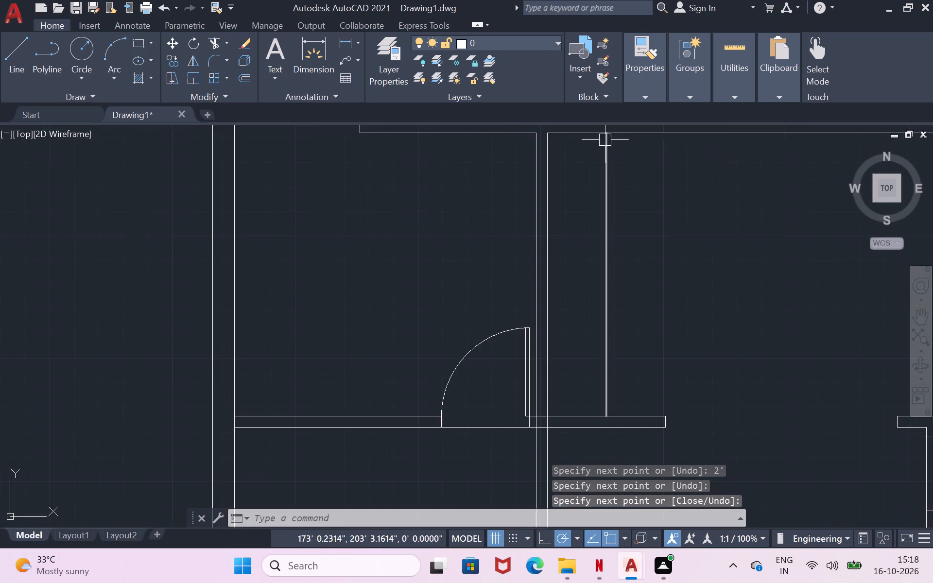
{"action": "scroll", "coordinate": [605, 141], "scroll_direction": "down", "scroll_amount": 1}
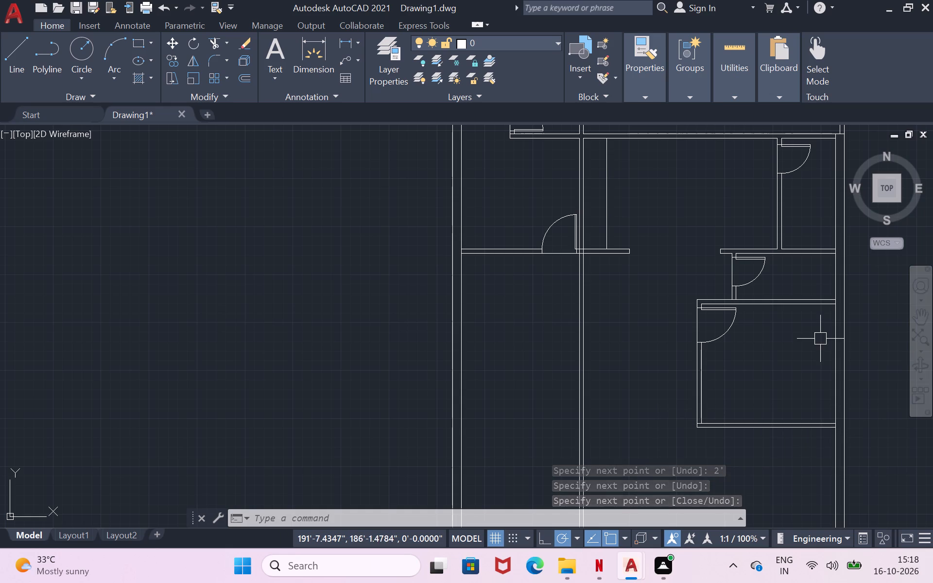
Draw the counter edge's other leg: 2' down from the vertical line's upper end, about 7' across the room, and up to the upper partition.
{"action": "left_click", "coordinate": [924, 308]}
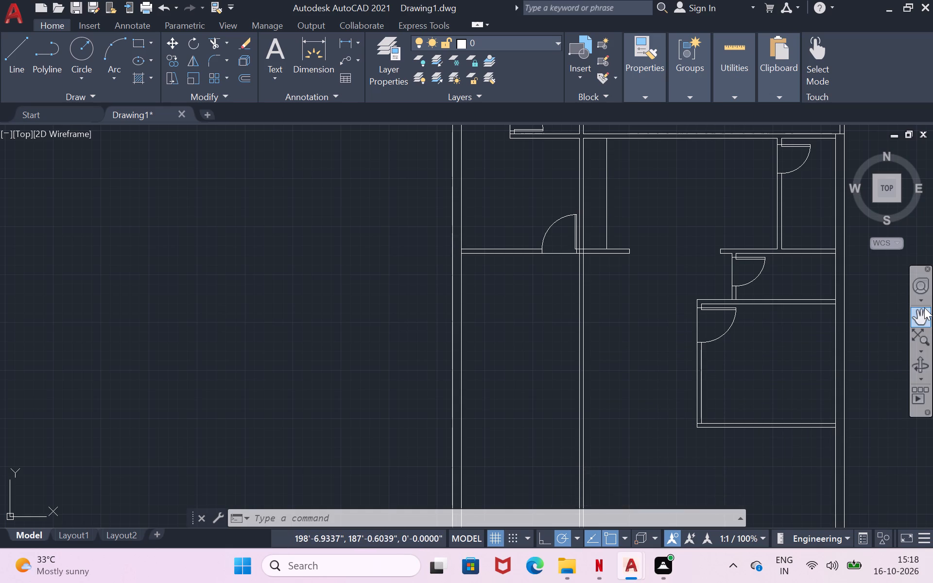
{"action": "left_click_drag", "start_coordinate": [707, 220], "coordinate": [708, 292]}
{"action": "scroll", "coordinate": [662, 235], "scroll_direction": "up", "scroll_amount": 2}
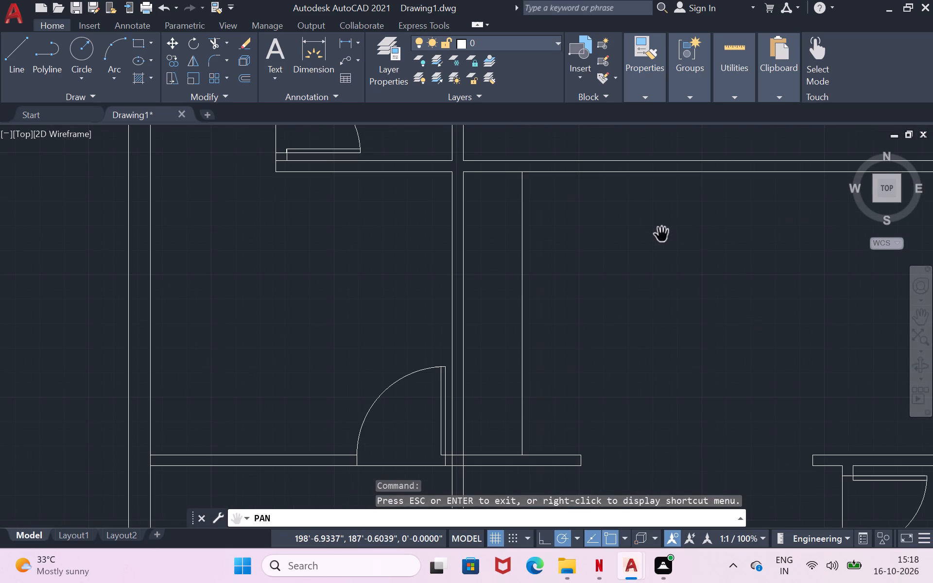
{"action": "left_click_drag", "start_coordinate": [603, 245], "coordinate": [461, 248]}
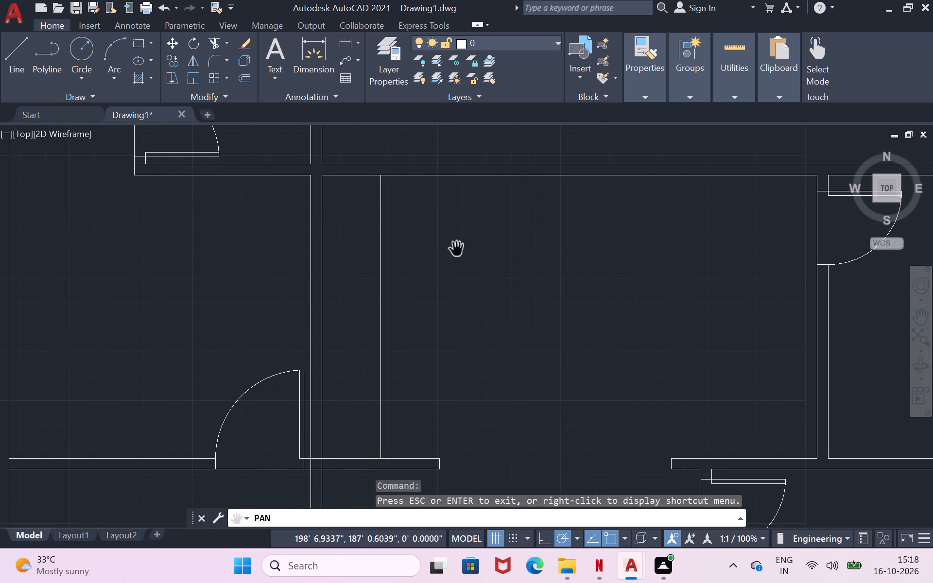
{"action": "left_click", "coordinate": [17, 59]}
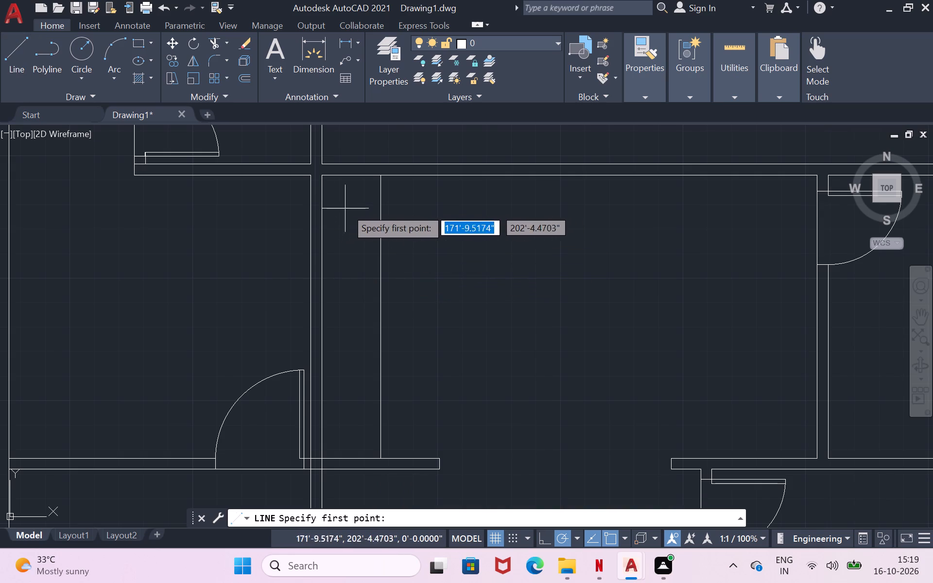
{"action": "left_click", "coordinate": [382, 175]}
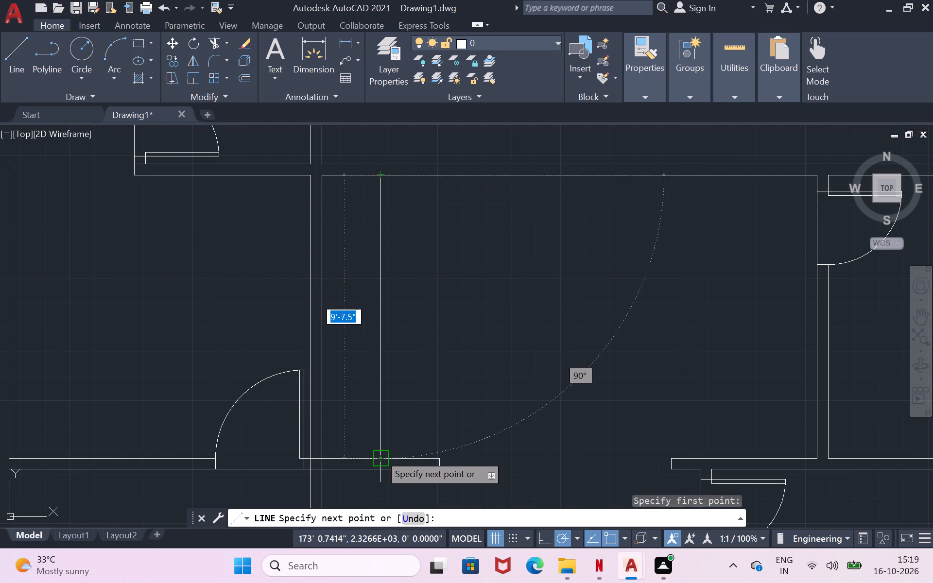
{"action": "type", "text": "2'"}
{"action": "key", "text": "Return"}
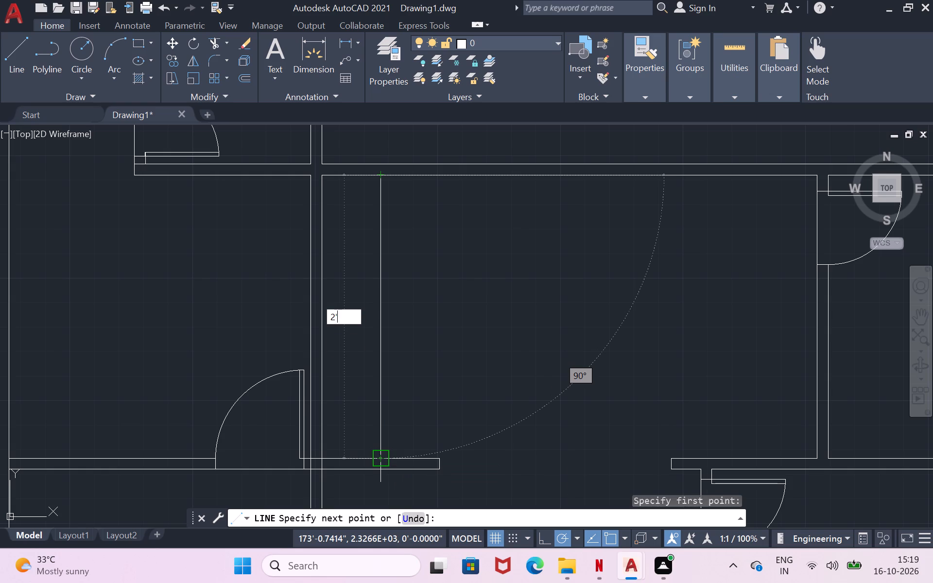
{"action": "left_click", "coordinate": [380, 454]}
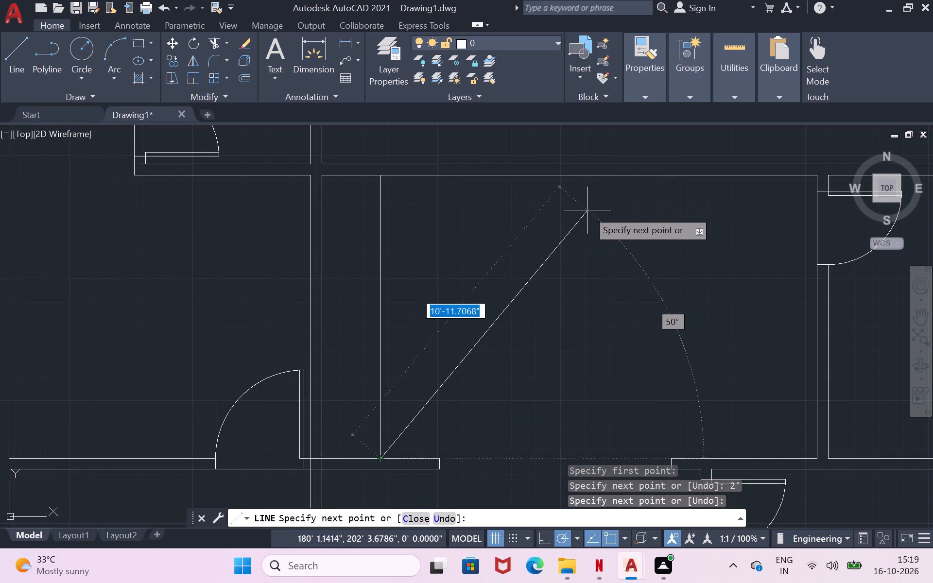
{"action": "key", "text": "ctrl+z"}
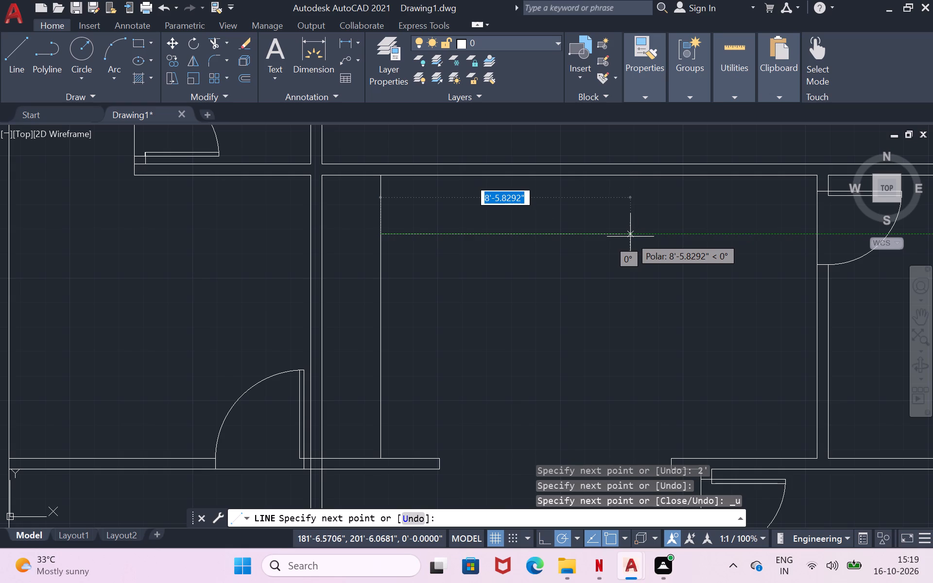
{"action": "left_click", "coordinate": [586, 231]}
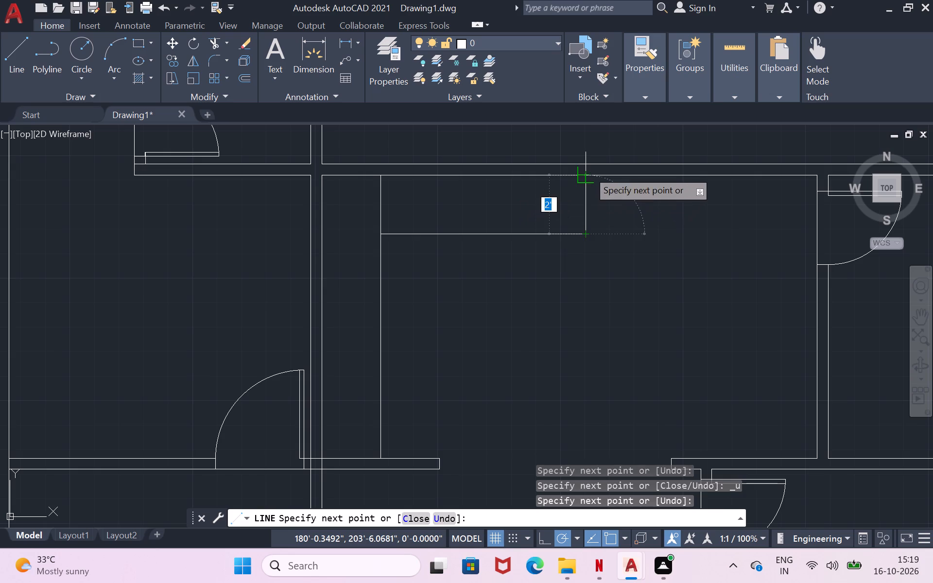
{"action": "left_click", "coordinate": [588, 171]}
{"action": "key", "text": "Return"}
{"action": "scroll", "coordinate": [588, 171], "scroll_direction": "down", "scroll_amount": 1}
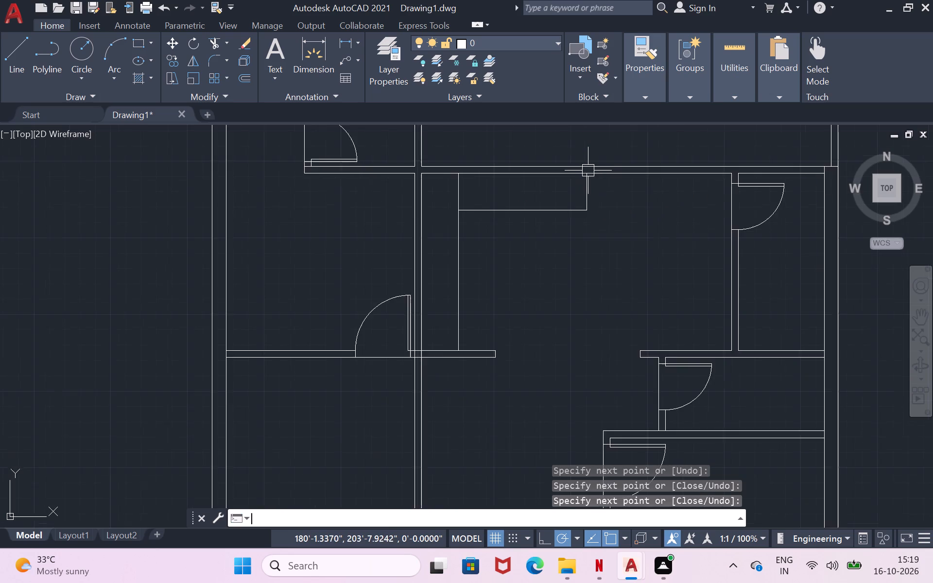
{"action": "scroll", "coordinate": [588, 171], "scroll_direction": "down", "scroll_amount": 2}
{"action": "scroll", "coordinate": [551, 199], "scroll_direction": "up", "scroll_amount": 2}
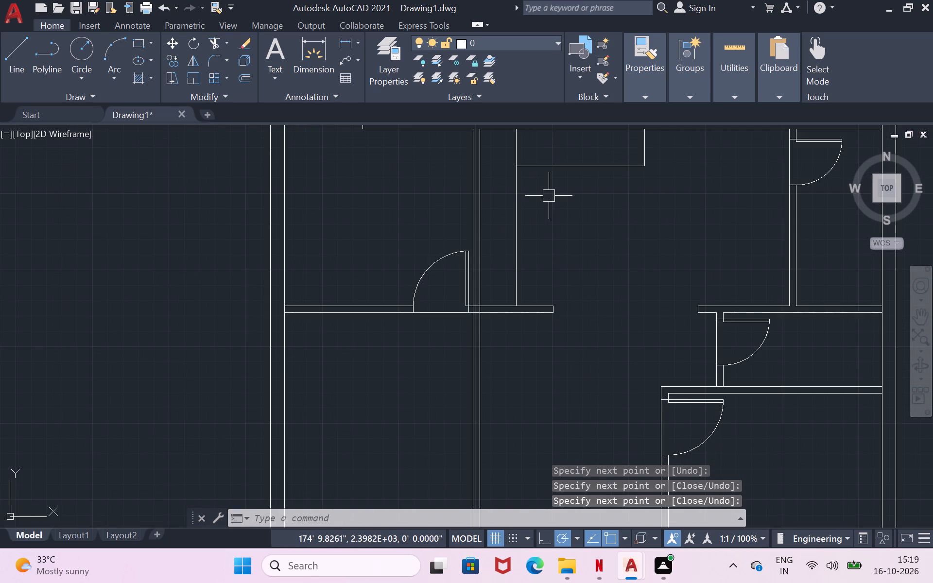
Trim the doubled vertical line between the counter's inner corner and the upper partition, and the overlapping line along the wall stub.
{"action": "type", "text": "tr"}
{"action": "key", "text": "space"}
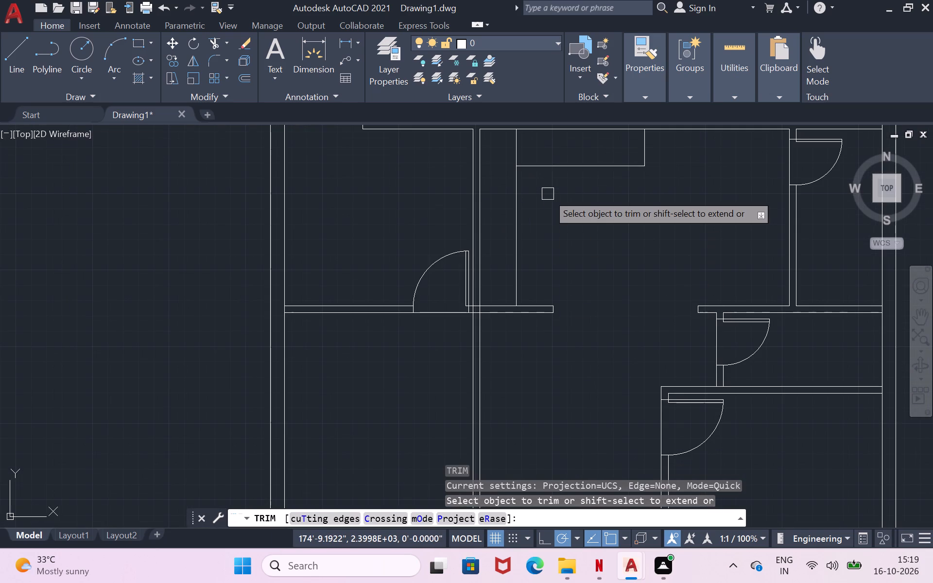
{"action": "left_click", "coordinate": [515, 141]}
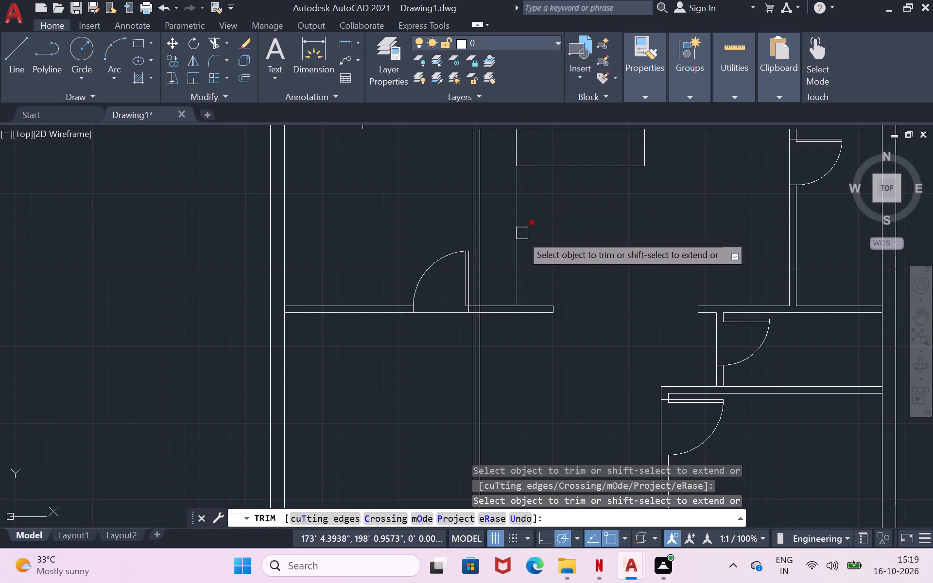
{"action": "left_click", "coordinate": [496, 305]}
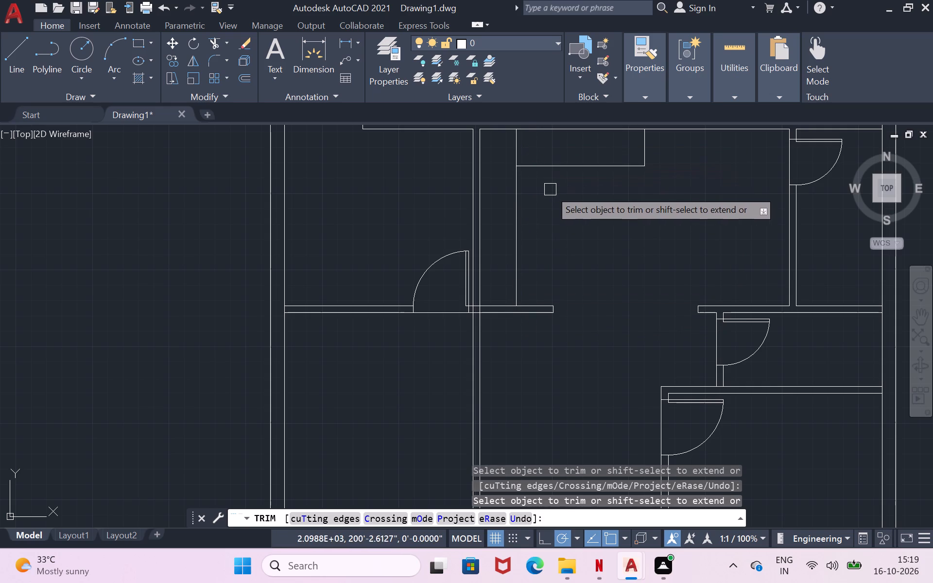
{"action": "left_click", "coordinate": [516, 146]}
{"action": "scroll", "coordinate": [588, 240], "scroll_direction": "down", "scroll_amount": 1}
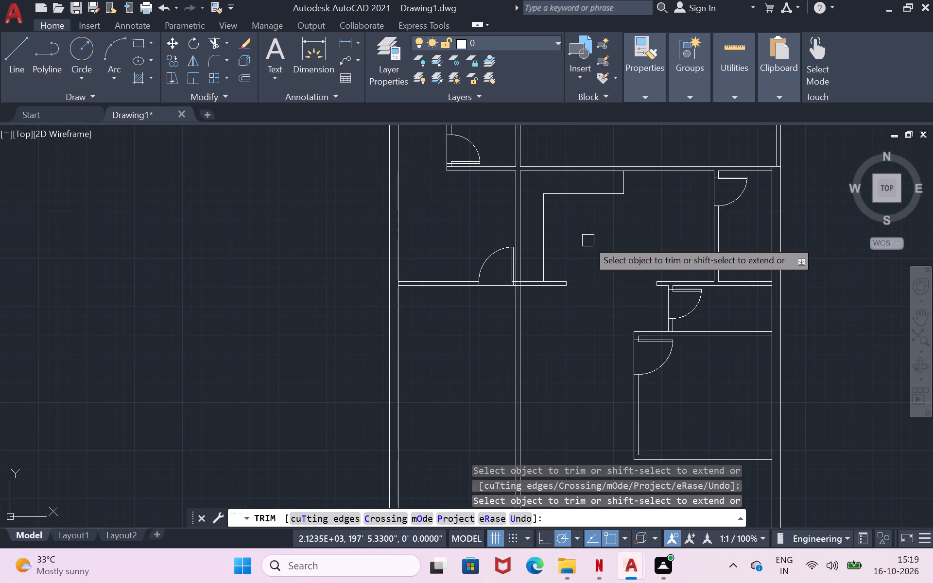
{"action": "key", "text": "Return"}
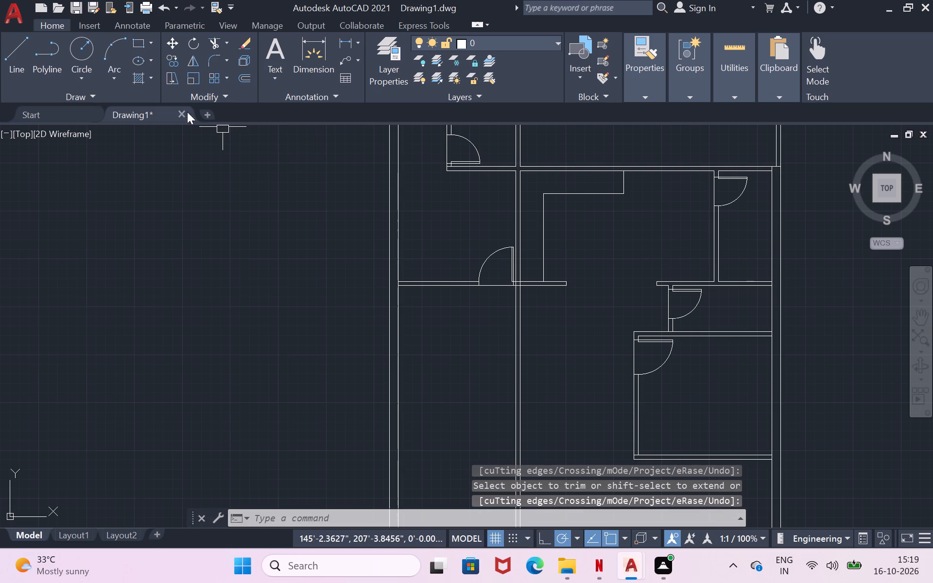
Draw two nested rectangles on the counter's horizontal leg, the outer about 2'-9" by 1'-7.5" and the inner slightly smaller.
{"action": "left_click", "coordinate": [139, 44]}
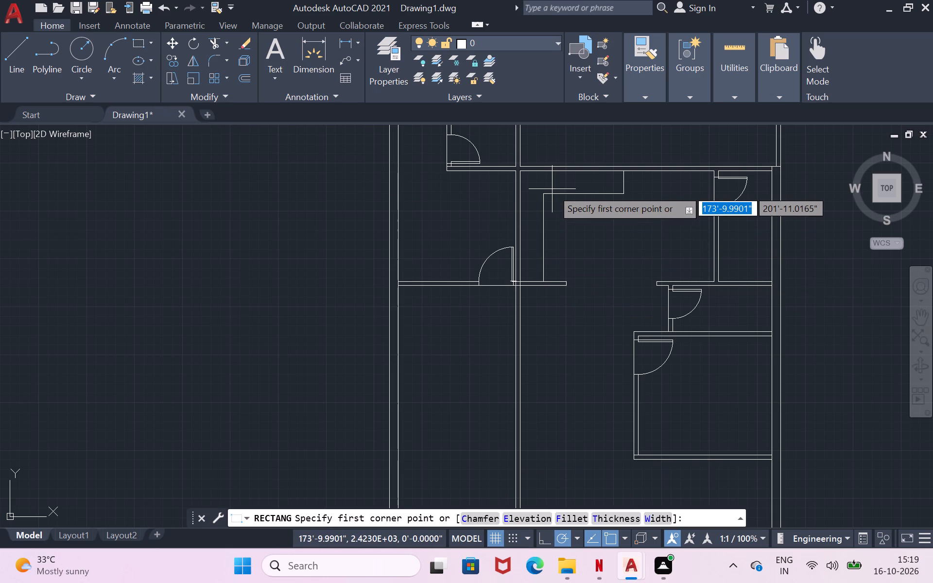
{"action": "scroll", "coordinate": [568, 185], "scroll_direction": "up", "scroll_amount": 3}
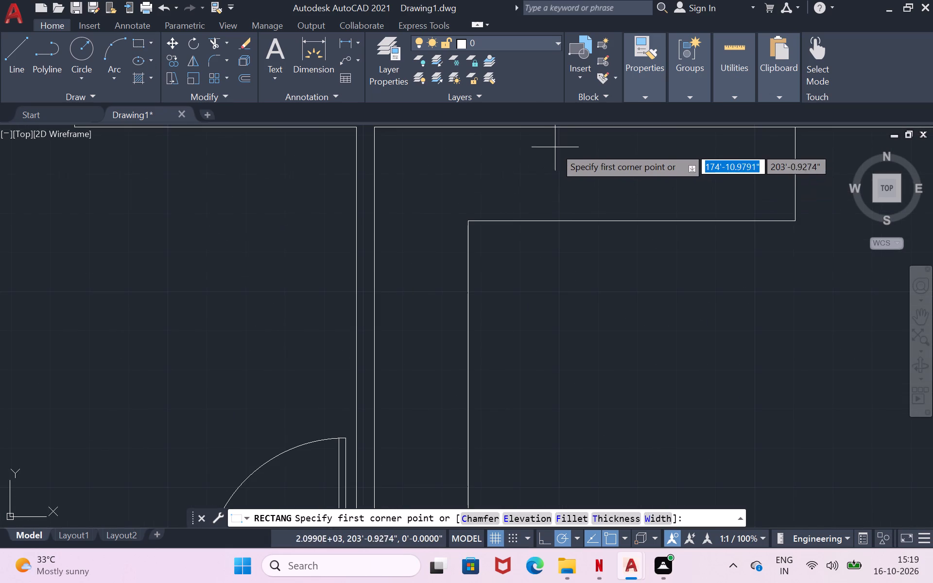
{"action": "left_click", "coordinate": [536, 135]}
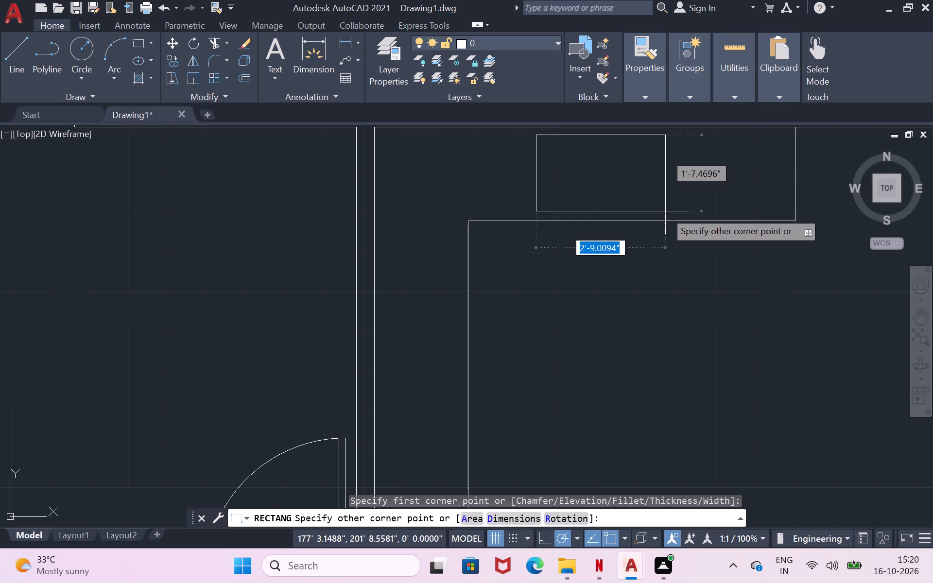
{"action": "left_click", "coordinate": [665, 211]}
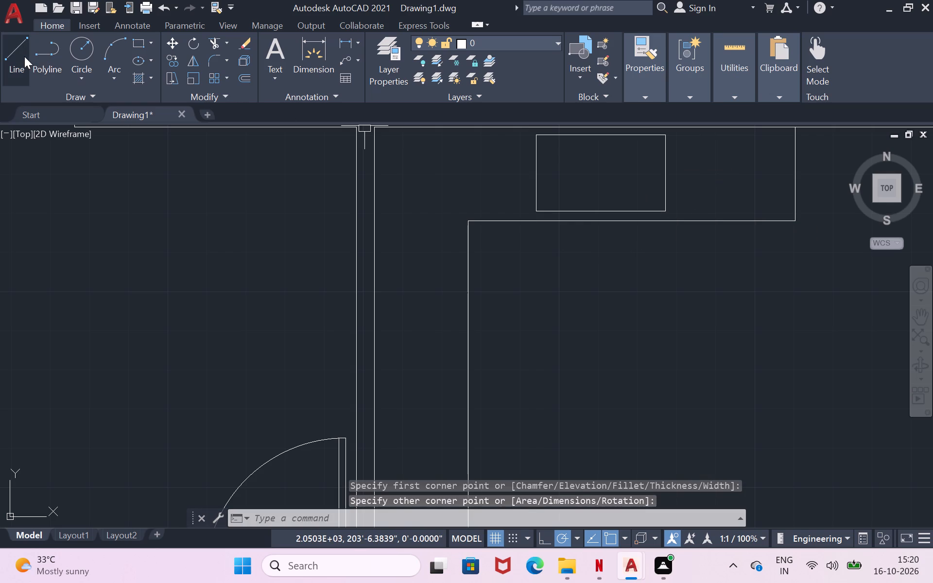
{"action": "left_click", "coordinate": [142, 42]}
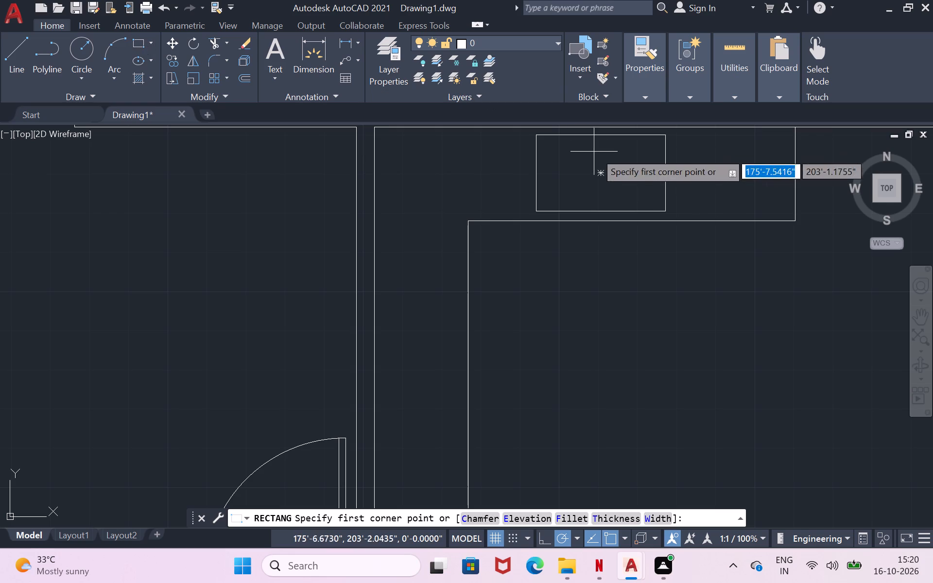
{"action": "left_click", "coordinate": [543, 144]}
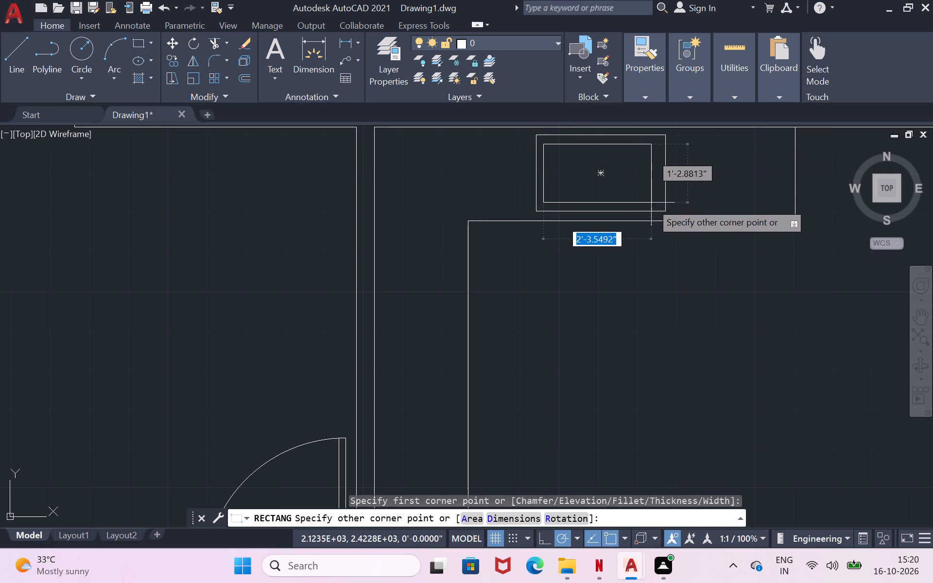
{"action": "left_click", "coordinate": [657, 203]}
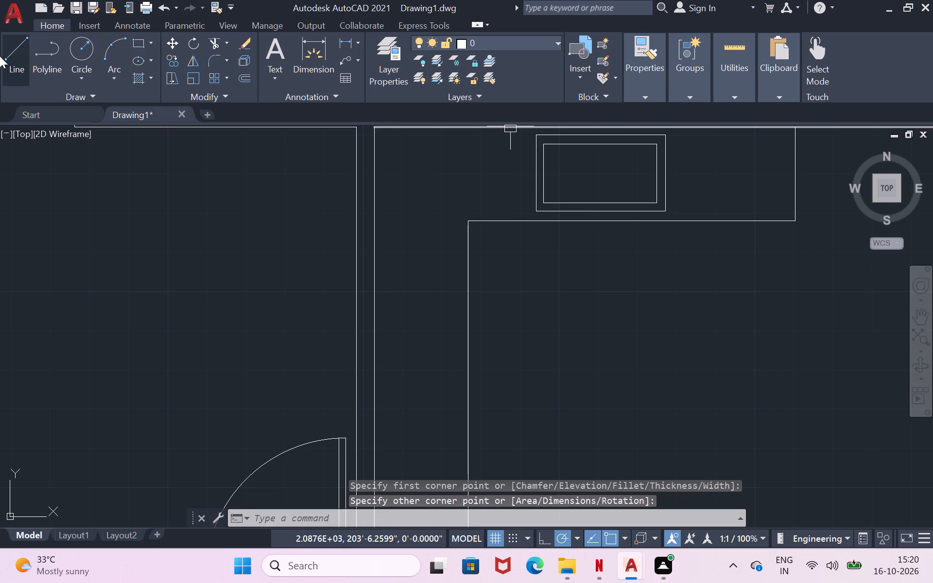
Draw an upright rectangle about 1'-3" wide and 2'-8" long on the counter's vertical leg.
{"action": "left_click", "coordinate": [144, 40]}
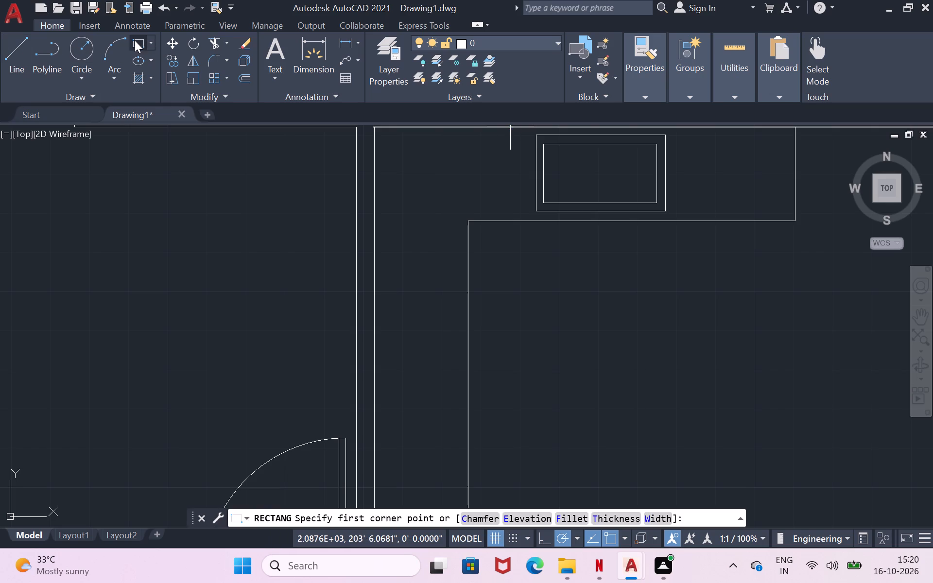
{"action": "left_click", "coordinate": [391, 283]}
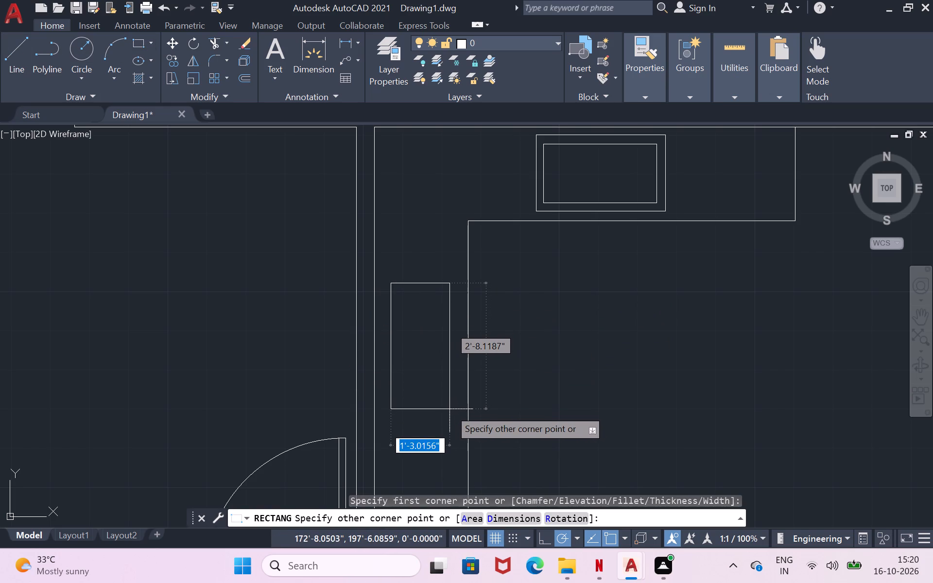
{"action": "left_click", "coordinate": [449, 409]}
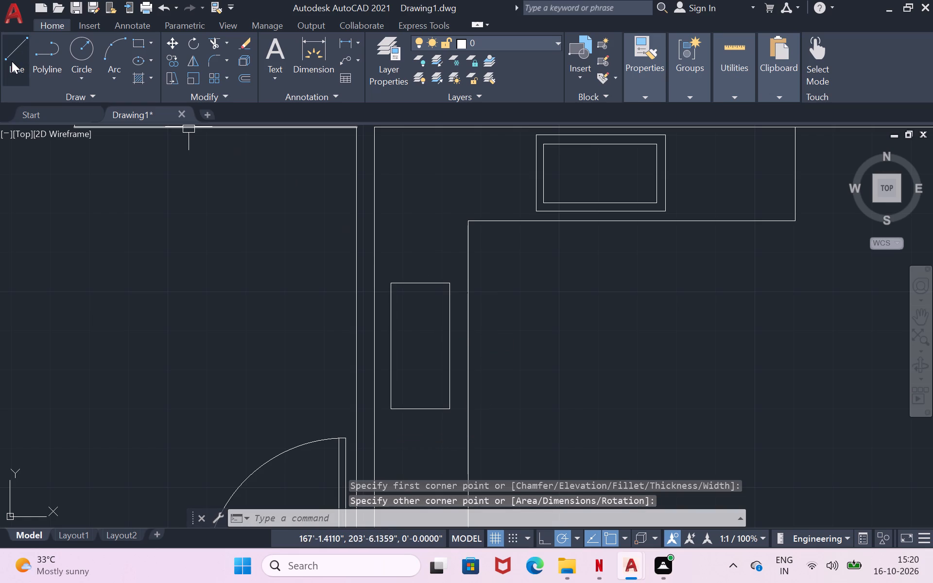
Draw a vertical line about 1'-3" long down the middle of the inner sink rectangle, between its upper and lower edges.
{"action": "left_click", "coordinate": [17, 51]}
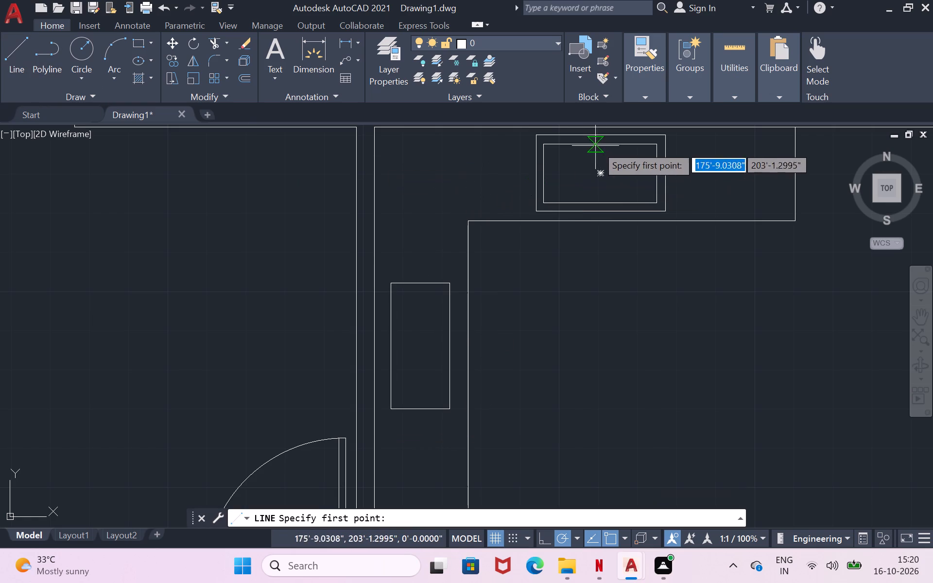
{"action": "left_click", "coordinate": [599, 148]}
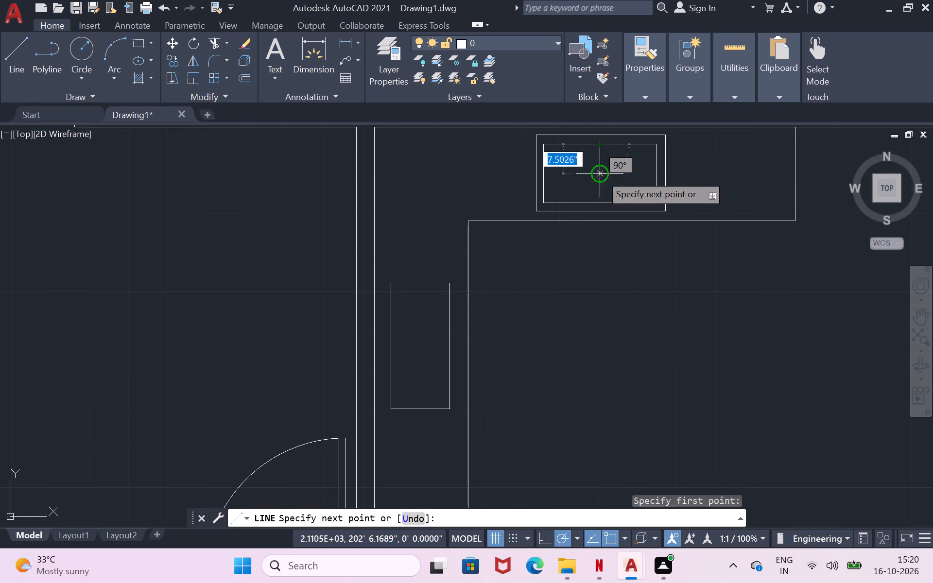
{"action": "left_click", "coordinate": [601, 202]}
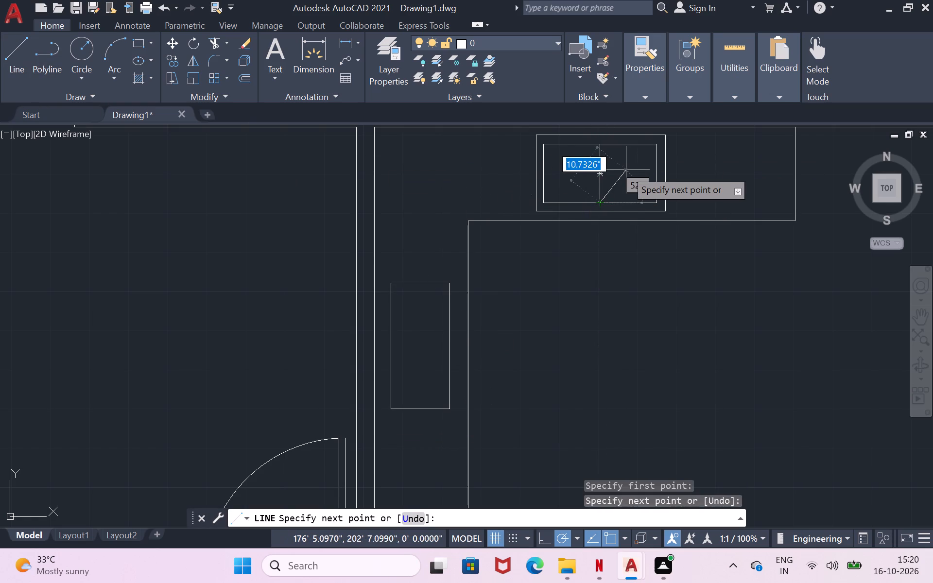
{"action": "key", "text": "Return"}
Draw a horizontal line about 1'-2.5" long from the sink's dividing line to its right inner edge, just below the upper edge.
{"action": "key", "text": "Return"}
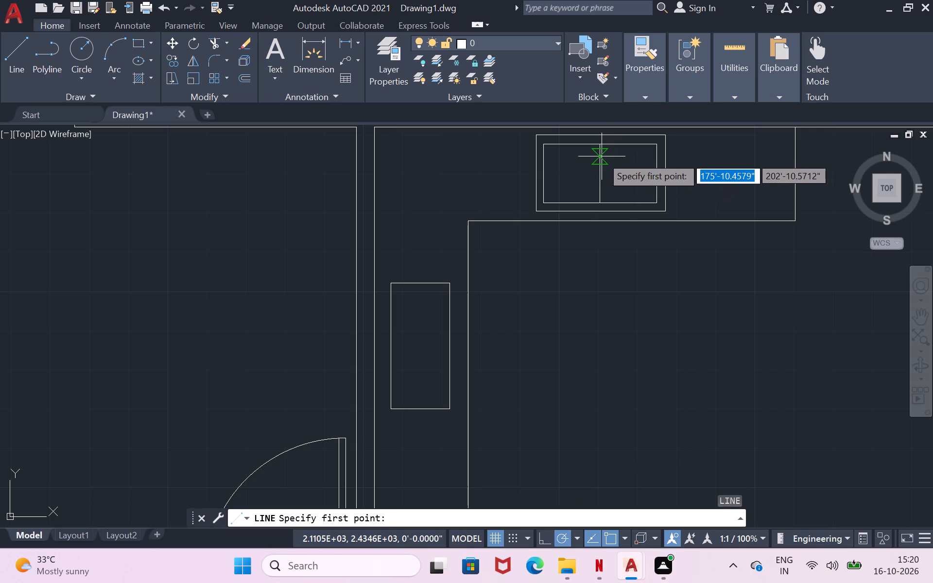
{"action": "scroll", "coordinate": [602, 156], "scroll_direction": "up", "scroll_amount": 2}
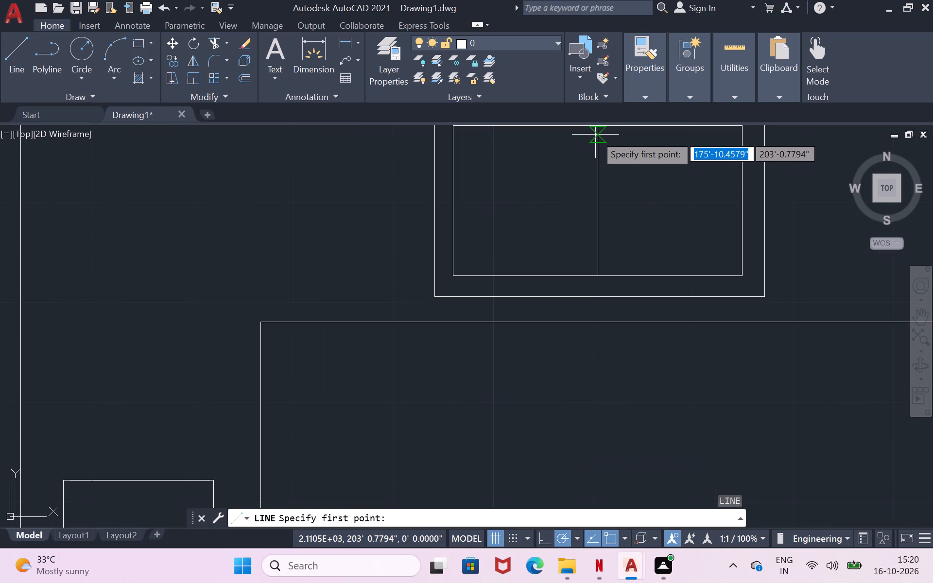
{"action": "left_click", "coordinate": [595, 135]}
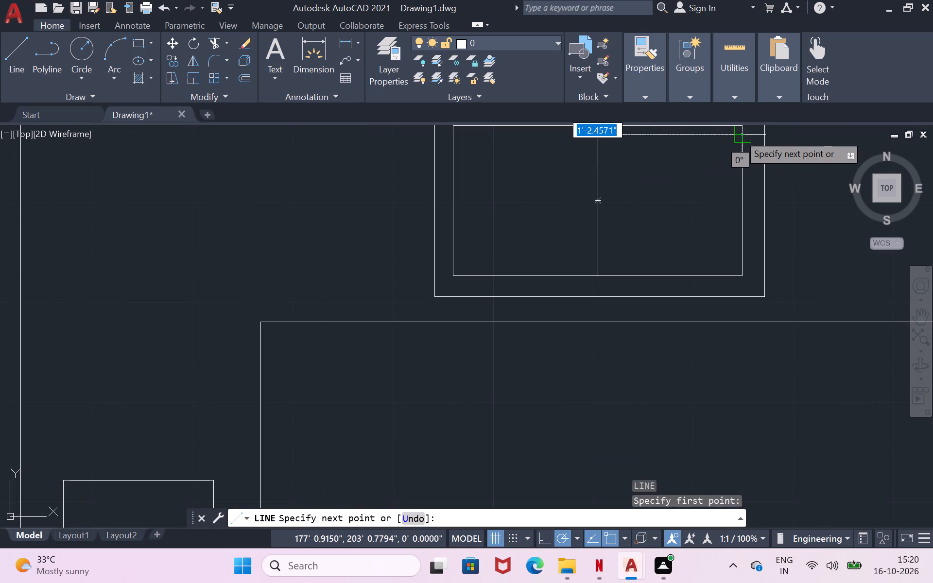
{"action": "left_click", "coordinate": [739, 134]}
{"action": "left_click", "coordinate": [712, 136]}
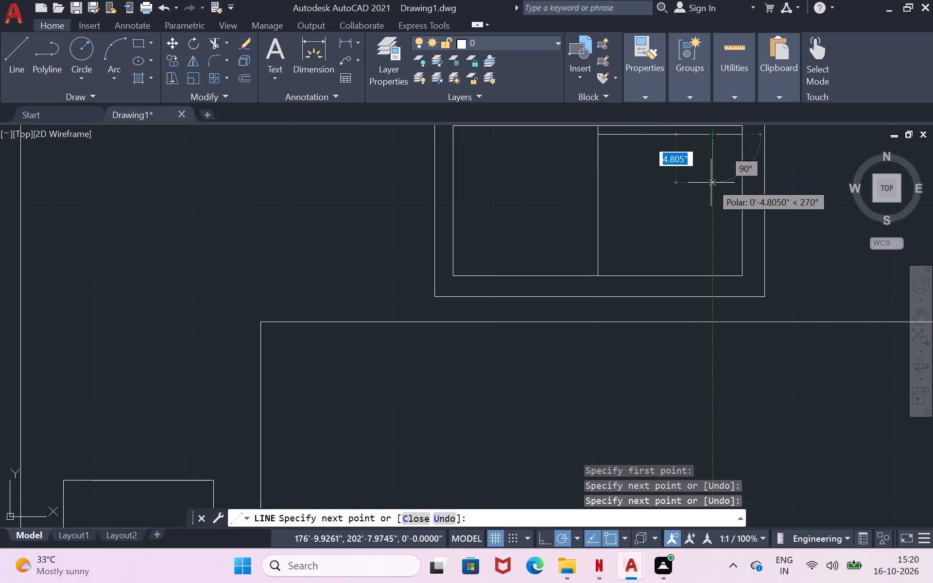
{"action": "key", "text": "Escape"}
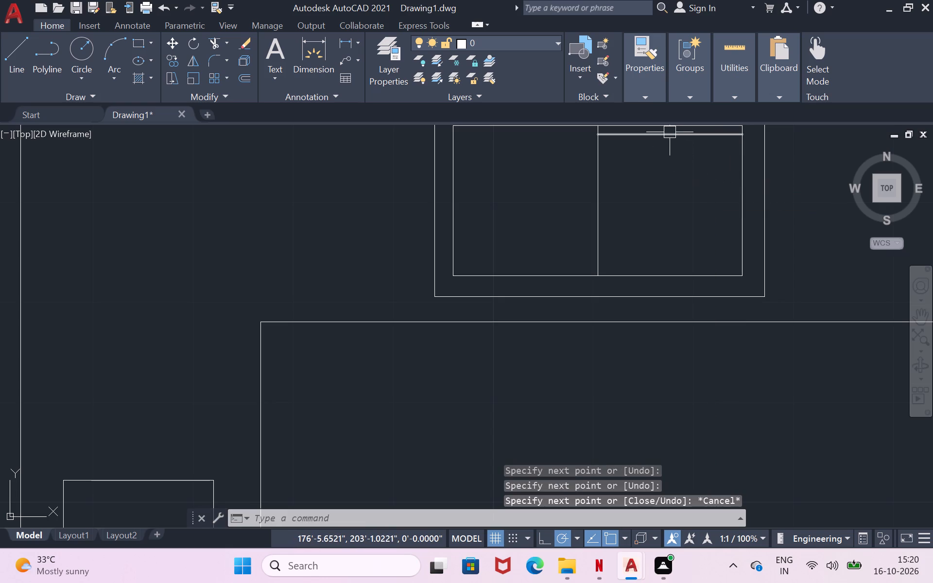
Offset the horizontal line 1" downward, repeating from each new line to make six copies in the sink's right half.
{"action": "left_click", "coordinate": [670, 137]}
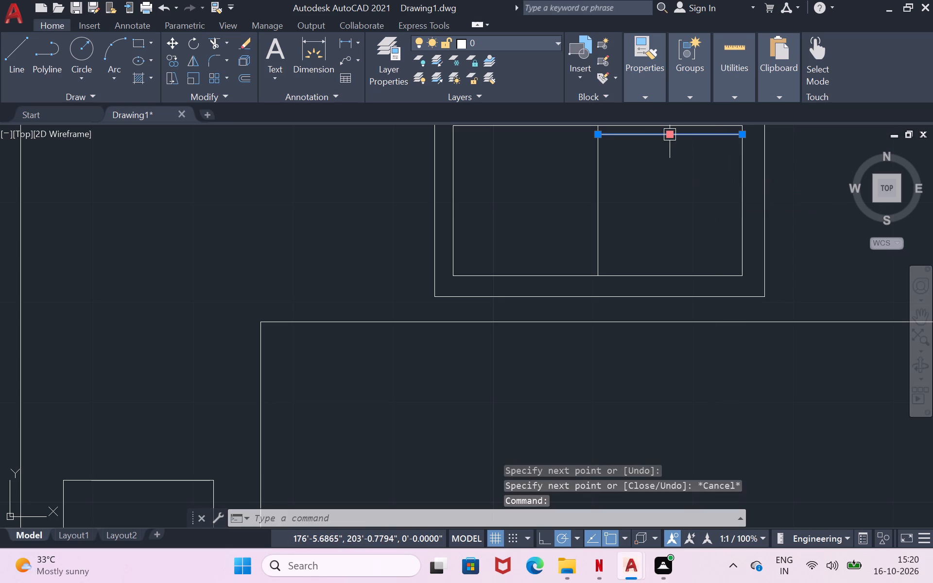
{"action": "key", "text": "o"}
{"action": "key", "text": "Return"}
{"action": "left_click", "coordinate": [670, 137]}
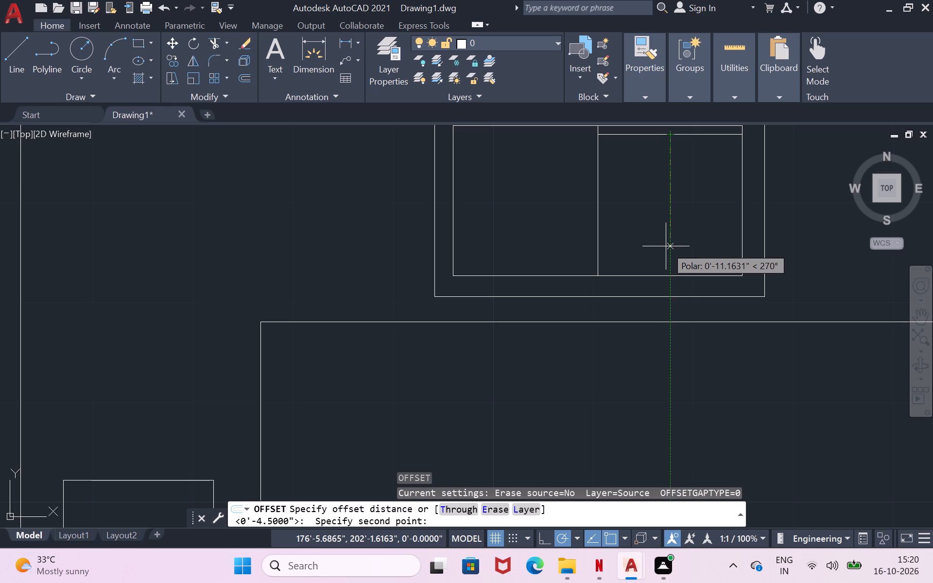
{"action": "type", "text": "1\""}
{"action": "key", "text": "Return"}
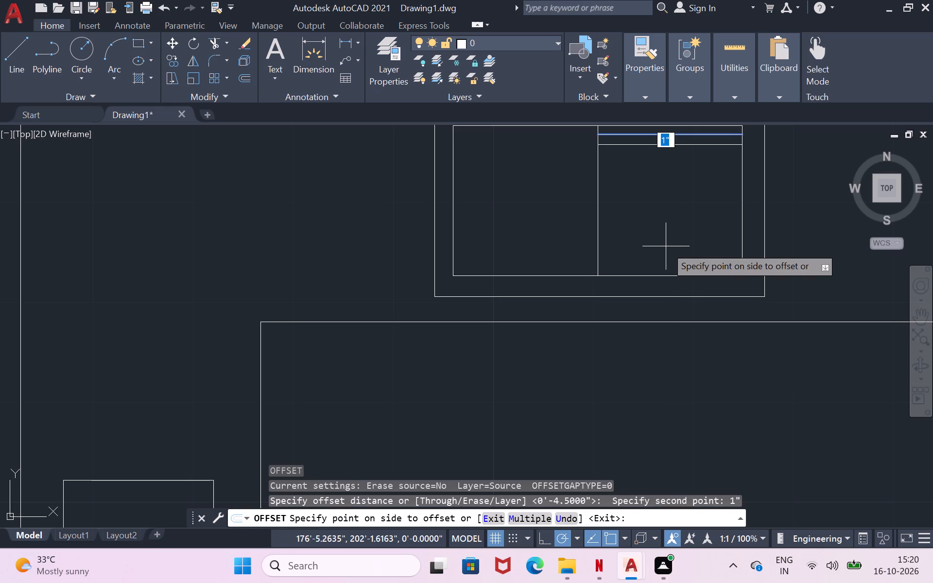
{"action": "left_click", "coordinate": [666, 246]}
{"action": "left_click", "coordinate": [683, 142]}
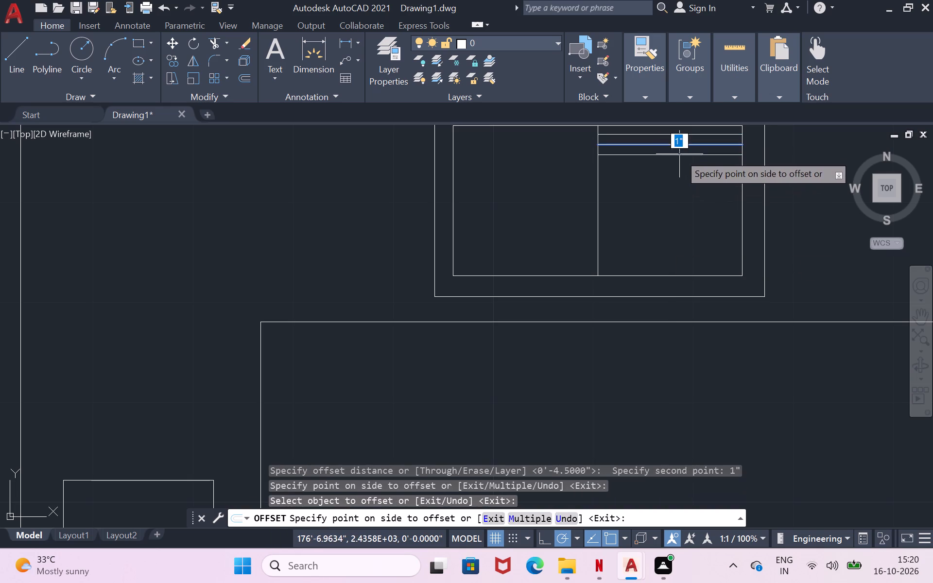
{"action": "left_click", "coordinate": [676, 169]}
{"action": "left_click", "coordinate": [677, 157]}
{"action": "left_click", "coordinate": [677, 171]}
{"action": "left_click", "coordinate": [676, 166]}
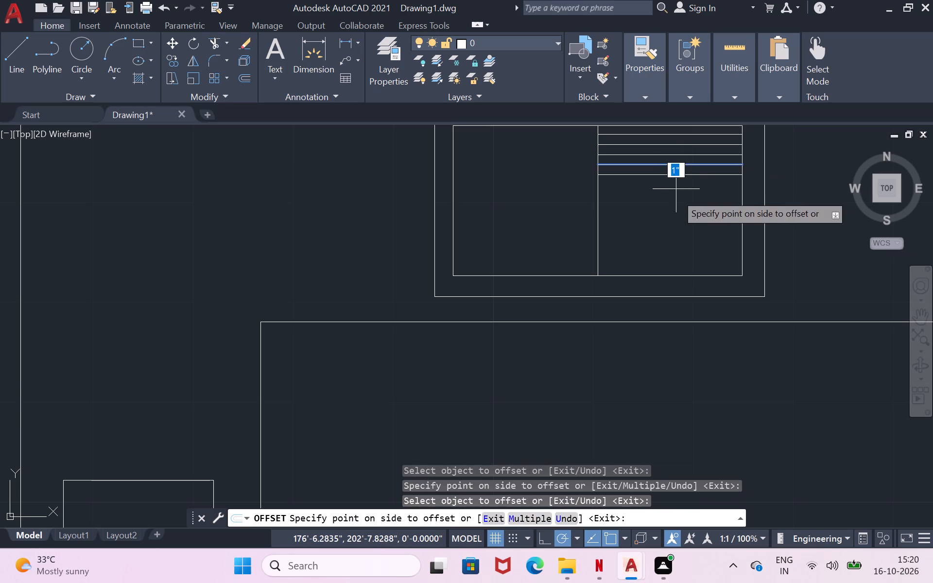
{"action": "left_click", "coordinate": [676, 205]}
{"action": "left_click", "coordinate": [683, 174]}
{"action": "left_click", "coordinate": [680, 195]}
{"action": "left_click", "coordinate": [680, 184]}
{"action": "left_click", "coordinate": [680, 201]}
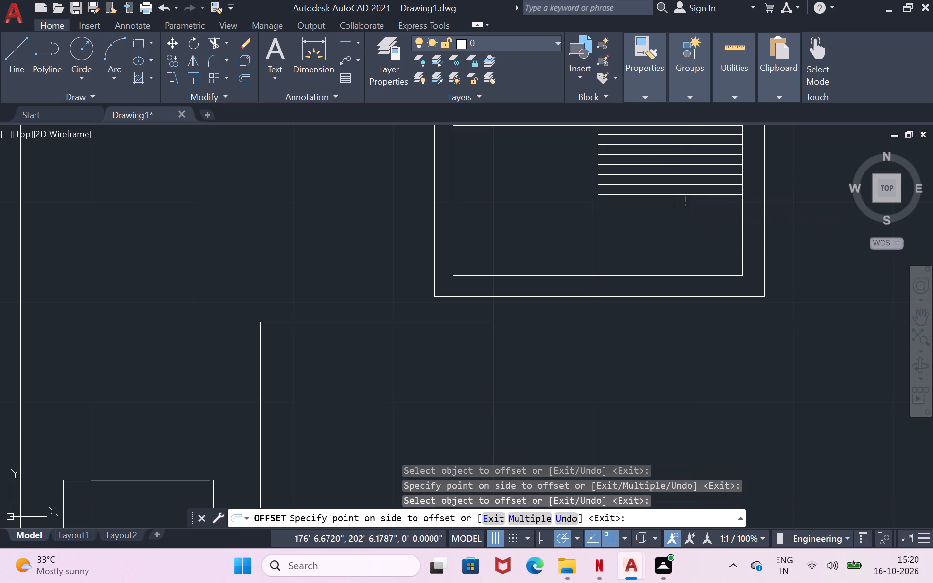
Offset eight more drainboard lines downward at 1" spacing until they reach the inner rectangle's lower edge.
{"action": "left_click", "coordinate": [680, 194]}
{"action": "left_click", "coordinate": [680, 208]}
{"action": "left_click", "coordinate": [678, 203]}
{"action": "left_click", "coordinate": [681, 223]}
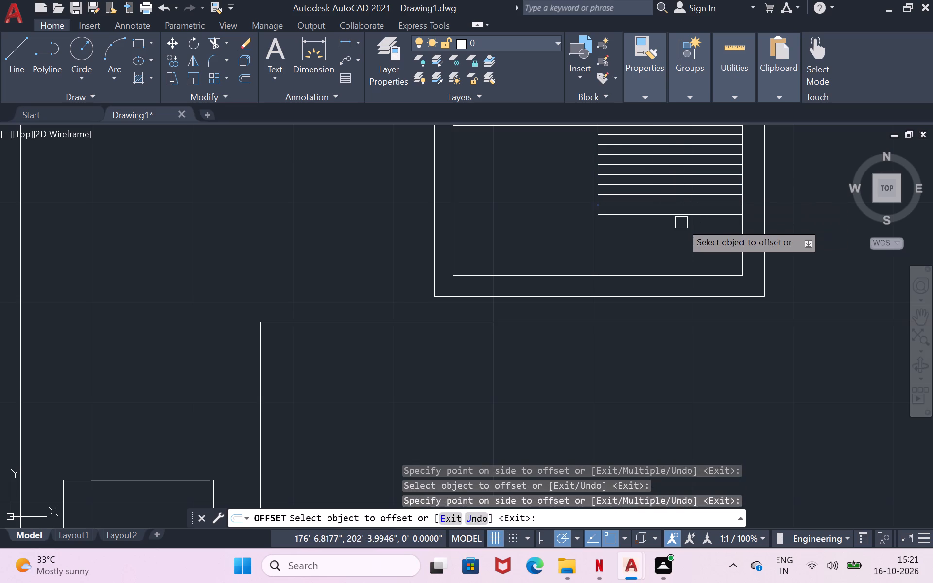
{"action": "left_click", "coordinate": [681, 215]}
{"action": "left_click", "coordinate": [681, 240]}
{"action": "left_click", "coordinate": [682, 227]}
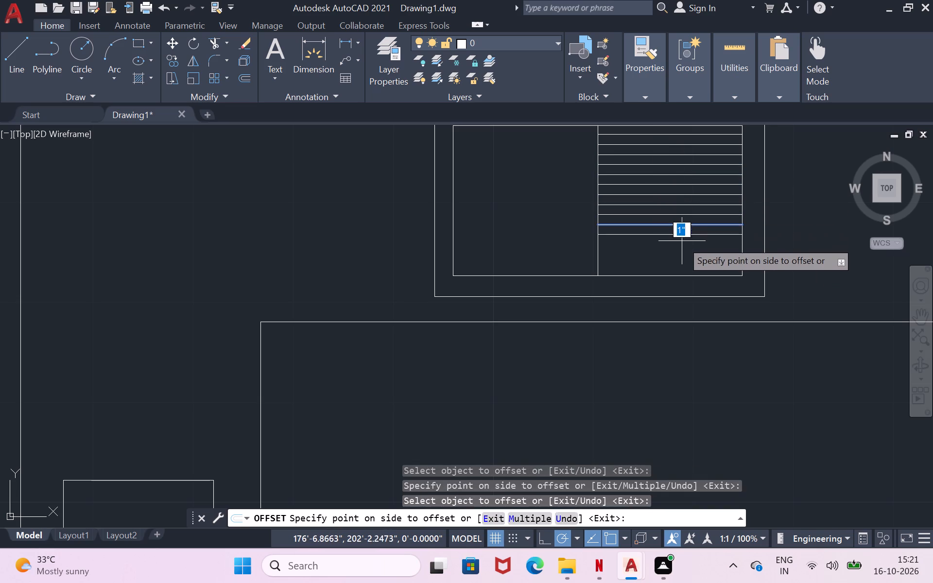
{"action": "left_click", "coordinate": [682, 241]}
{"action": "left_click", "coordinate": [679, 234]}
{"action": "left_click", "coordinate": [679, 254]}
{"action": "left_click", "coordinate": [679, 245]}
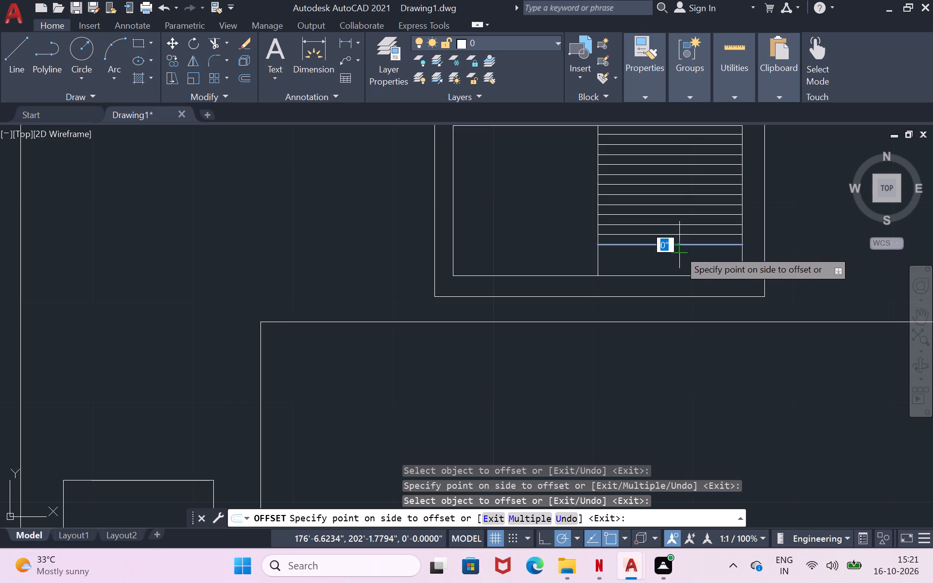
{"action": "left_click", "coordinate": [678, 253]}
{"action": "left_click", "coordinate": [678, 253]}
{"action": "left_click", "coordinate": [682, 274]}
{"action": "left_click", "coordinate": [681, 263]}
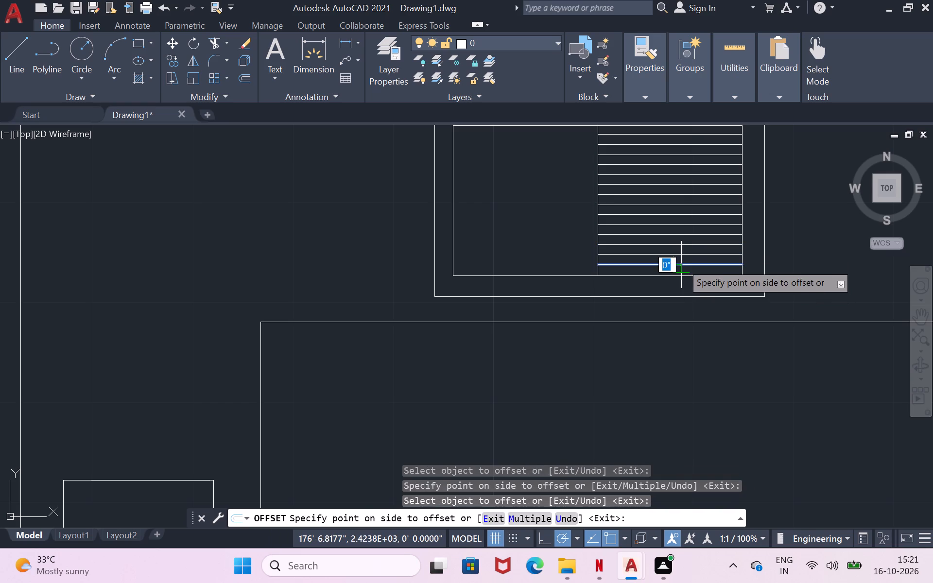
{"action": "left_click", "coordinate": [680, 275]}
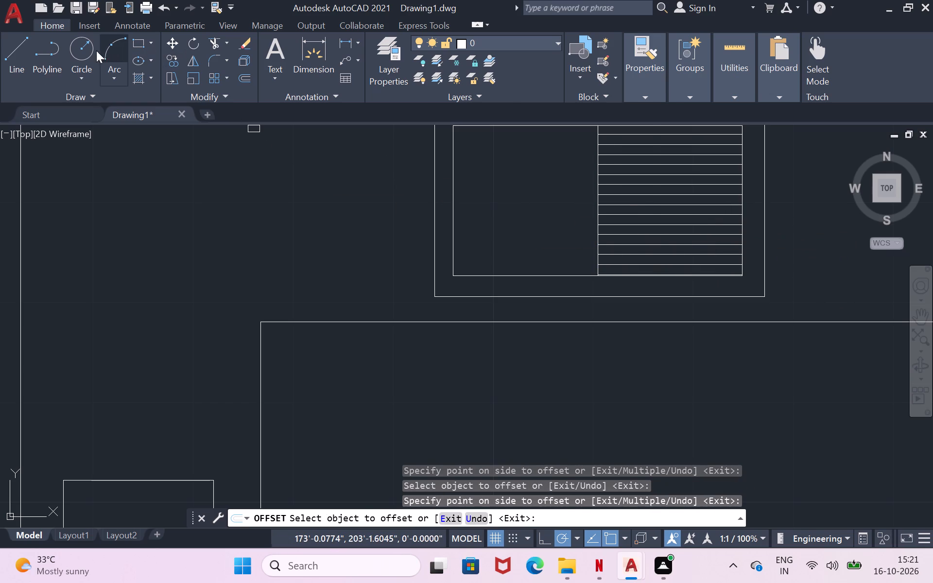
Draw a small drain circle with a radius of about 0.53" near the centre of the sink's left half.
{"action": "left_click", "coordinate": [81, 49]}
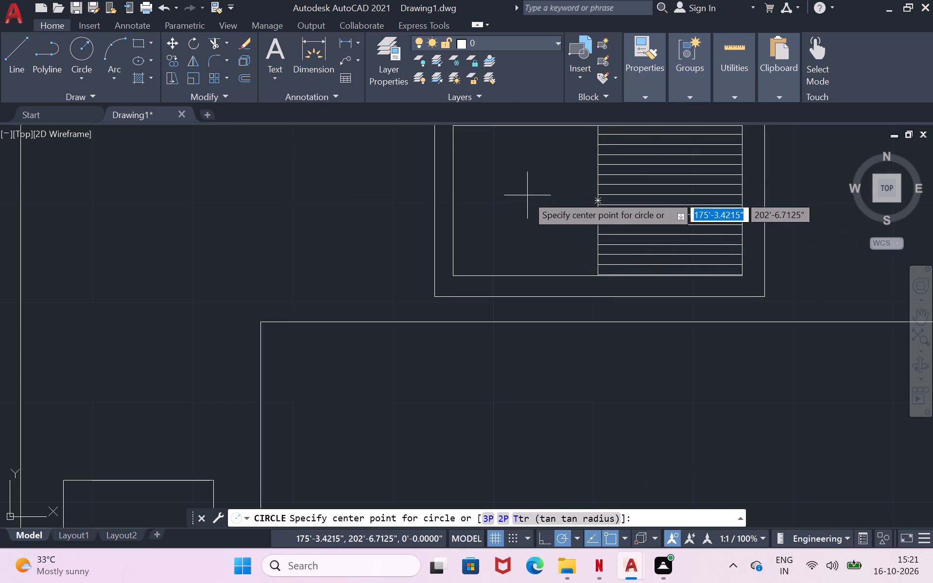
{"action": "left_click", "coordinate": [521, 194]}
{"action": "left_click", "coordinate": [527, 196]}
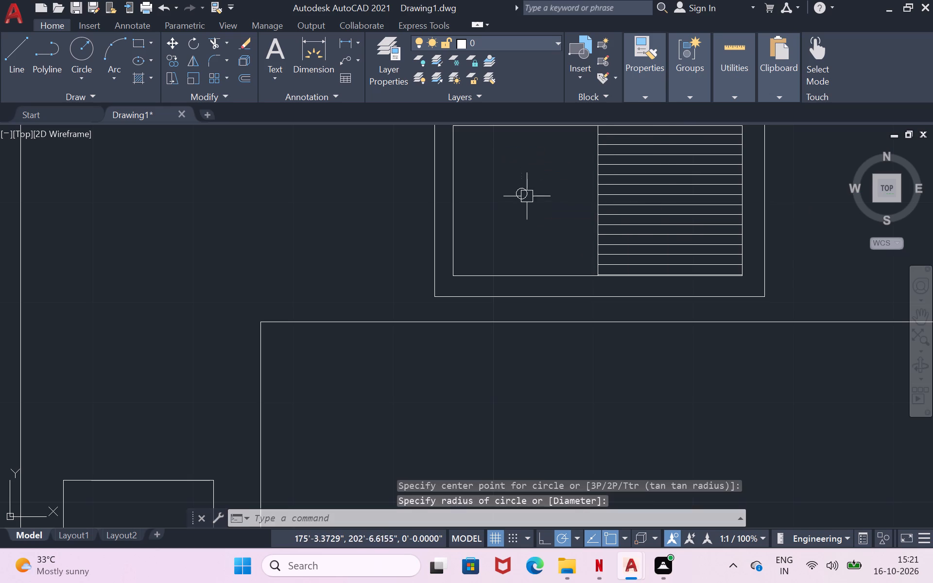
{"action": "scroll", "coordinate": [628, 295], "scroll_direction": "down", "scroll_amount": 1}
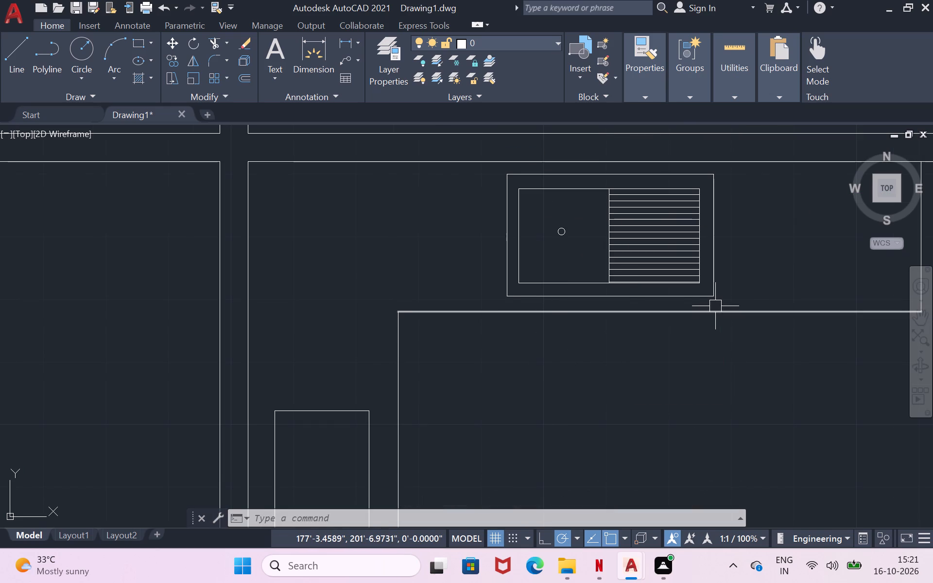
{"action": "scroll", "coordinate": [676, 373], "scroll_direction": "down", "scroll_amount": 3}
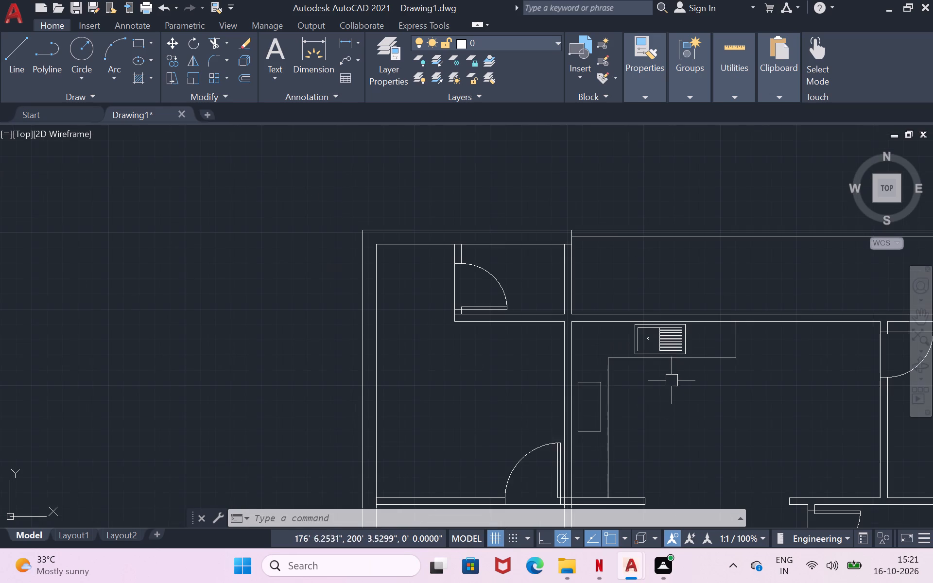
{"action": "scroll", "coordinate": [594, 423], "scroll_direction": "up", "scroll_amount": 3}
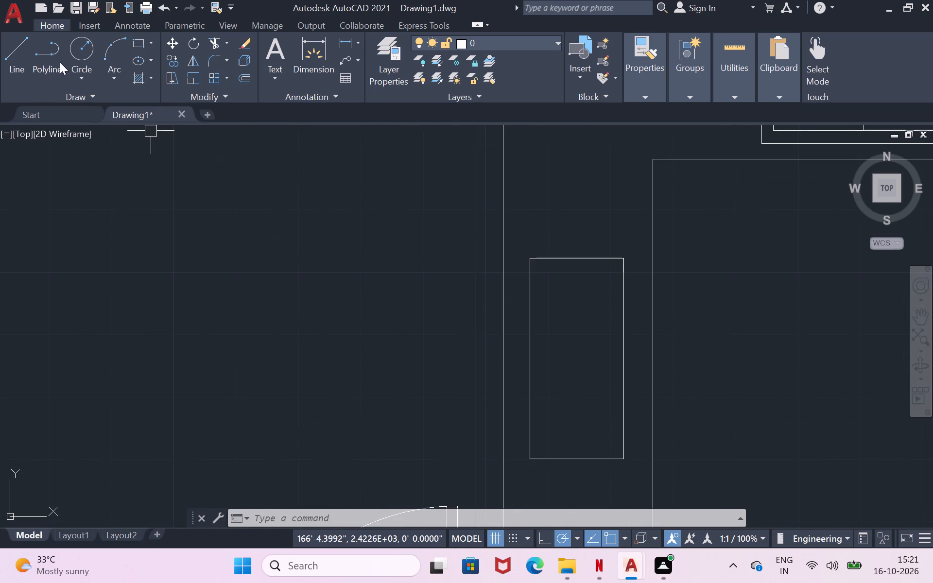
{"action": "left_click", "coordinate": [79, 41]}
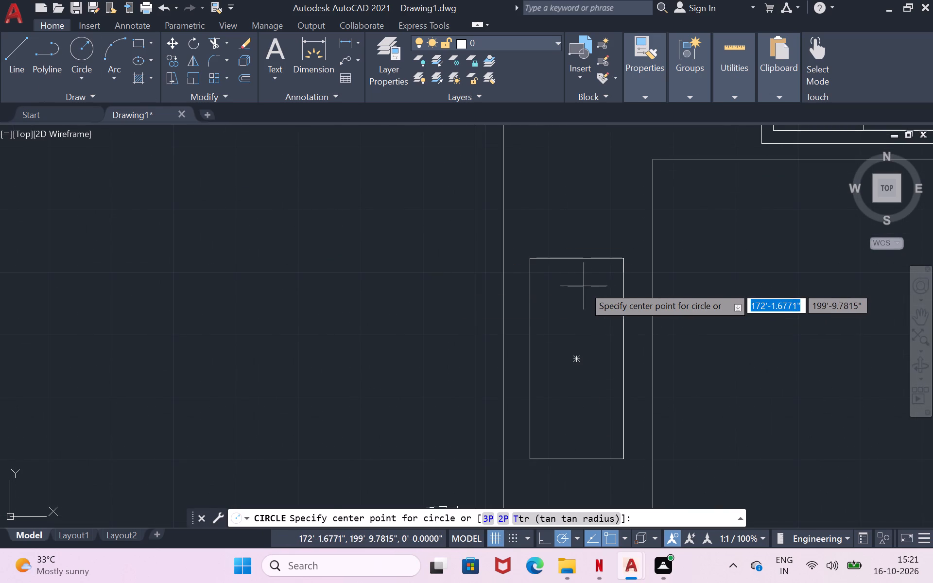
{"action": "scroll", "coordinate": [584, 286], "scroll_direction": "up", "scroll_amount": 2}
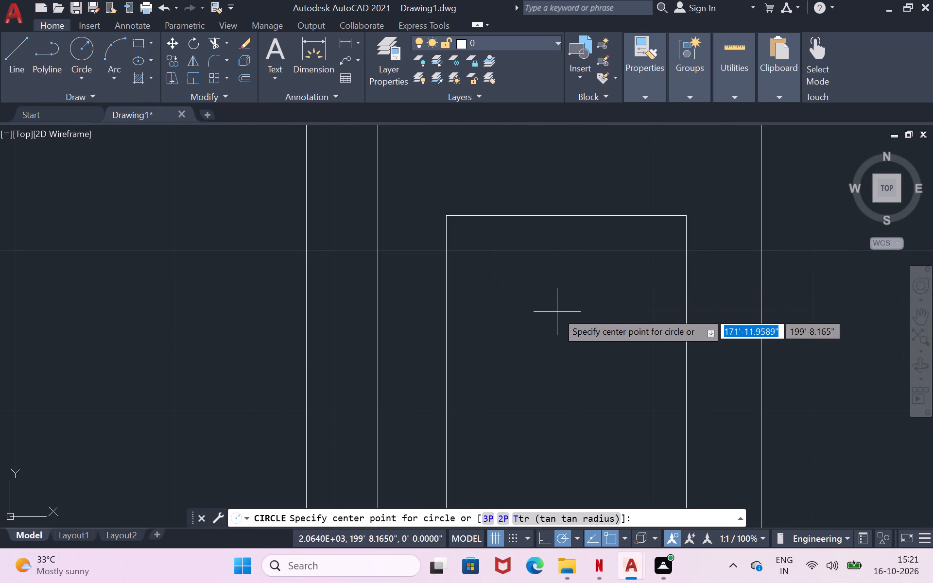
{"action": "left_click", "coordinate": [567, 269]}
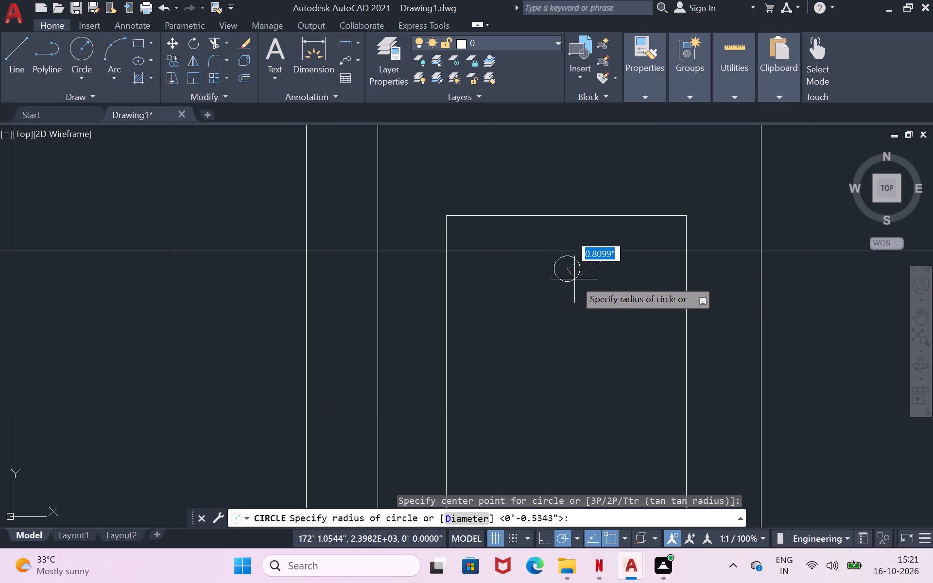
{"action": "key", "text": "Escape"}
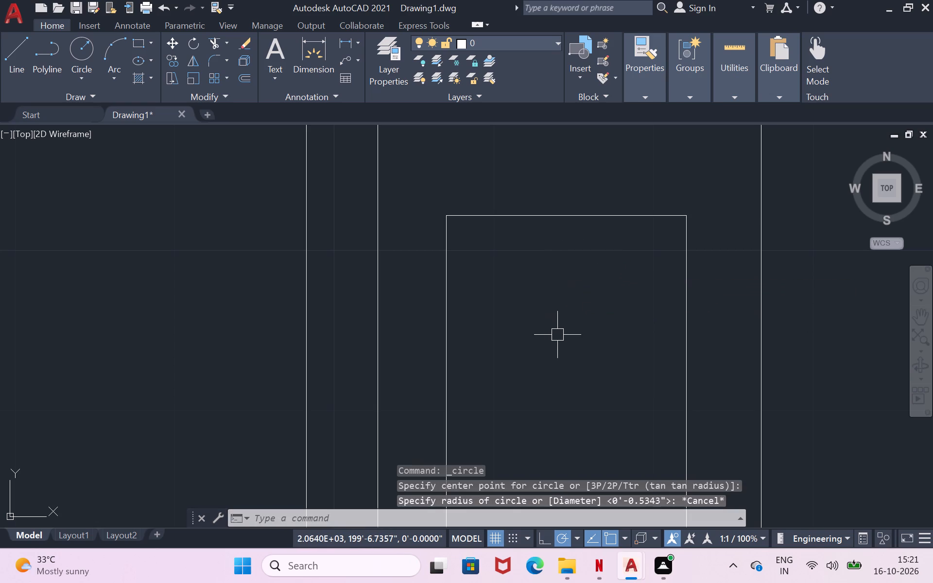
Draw two concentric circles with radii of about 0.76" and 3.3" in the upper part of the counter's upright rectangle.
{"action": "key", "text": "Return"}
{"action": "left_click", "coordinate": [557, 330]}
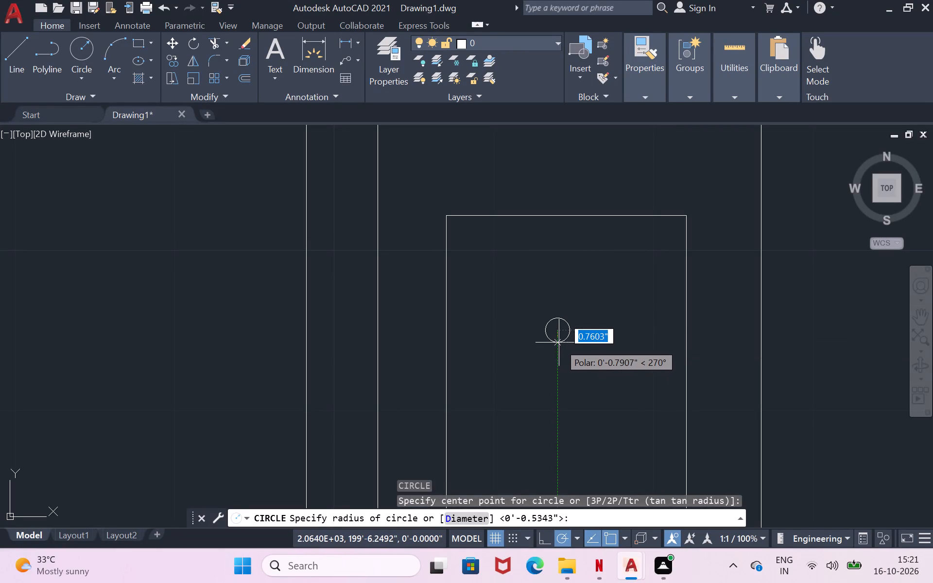
{"action": "left_click", "coordinate": [559, 343]}
{"action": "key", "text": "Return"}
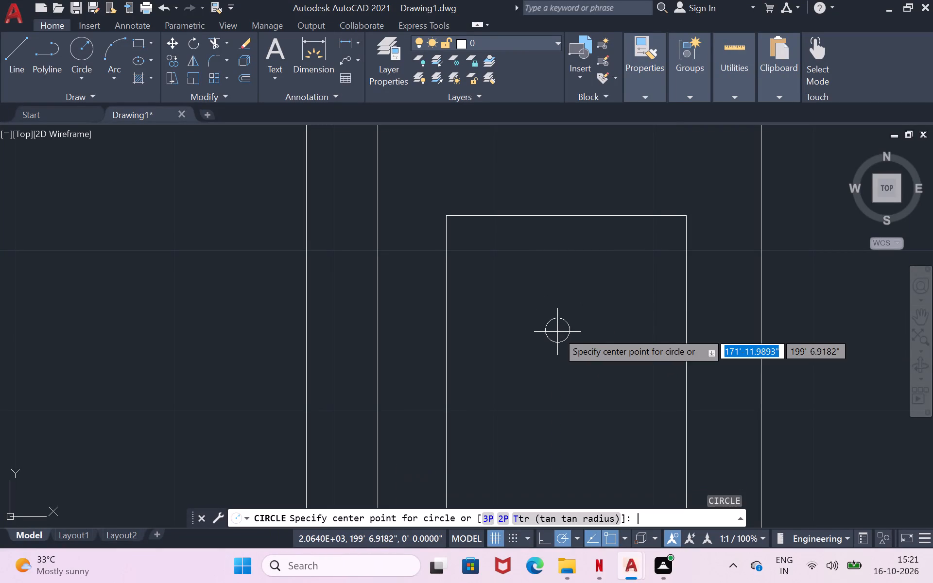
{"action": "left_click", "coordinate": [557, 332]}
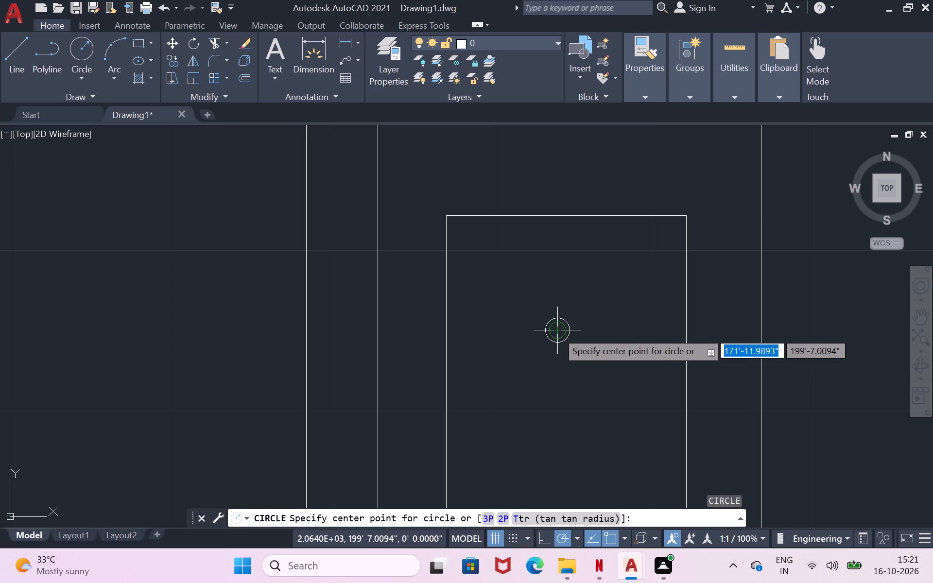
{"action": "left_click", "coordinate": [557, 331]}
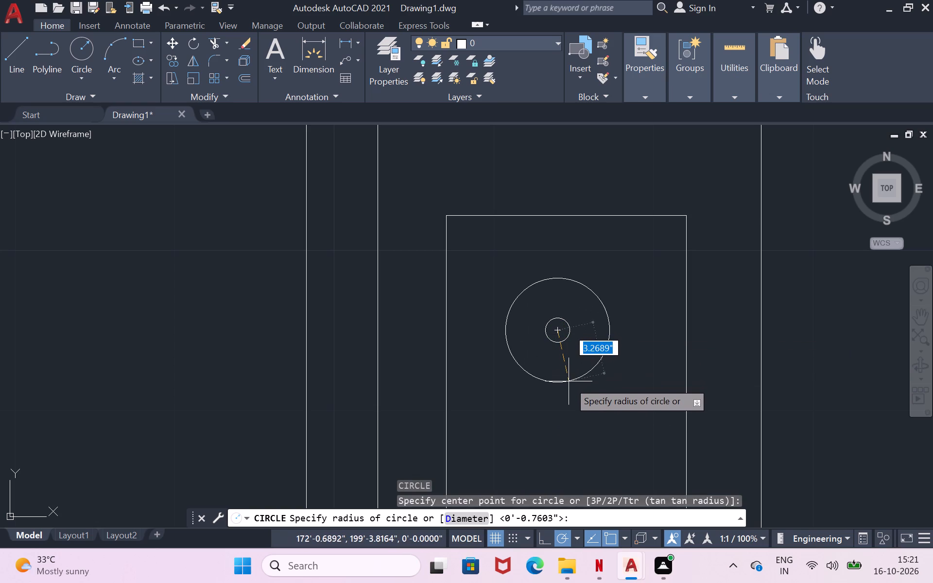
{"action": "left_click", "coordinate": [569, 381]}
Draw horizontal and vertical lines across the full diameter of the stove burner's outer circle, forming a cross through its centre.
{"action": "left_click", "coordinate": [11, 45]}
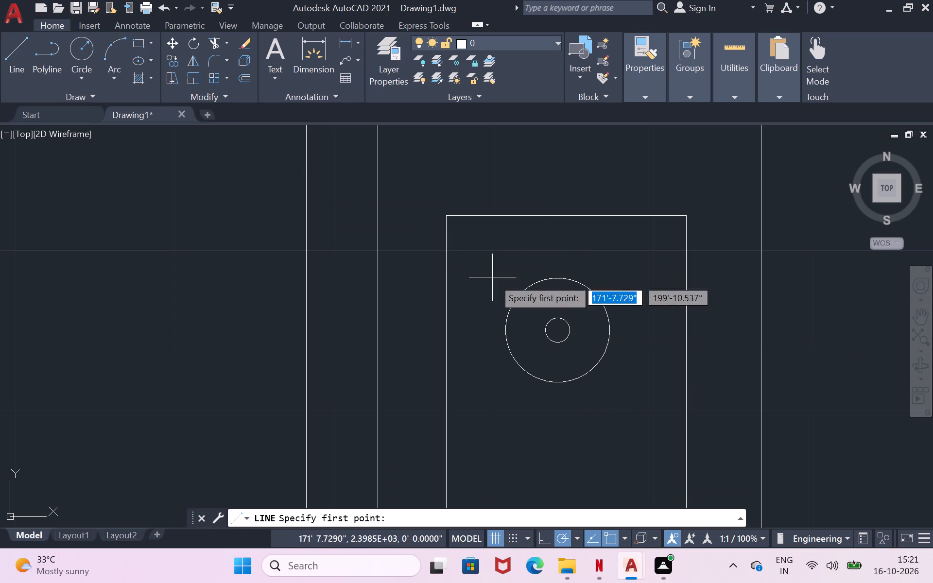
{"action": "left_click", "coordinate": [508, 328]}
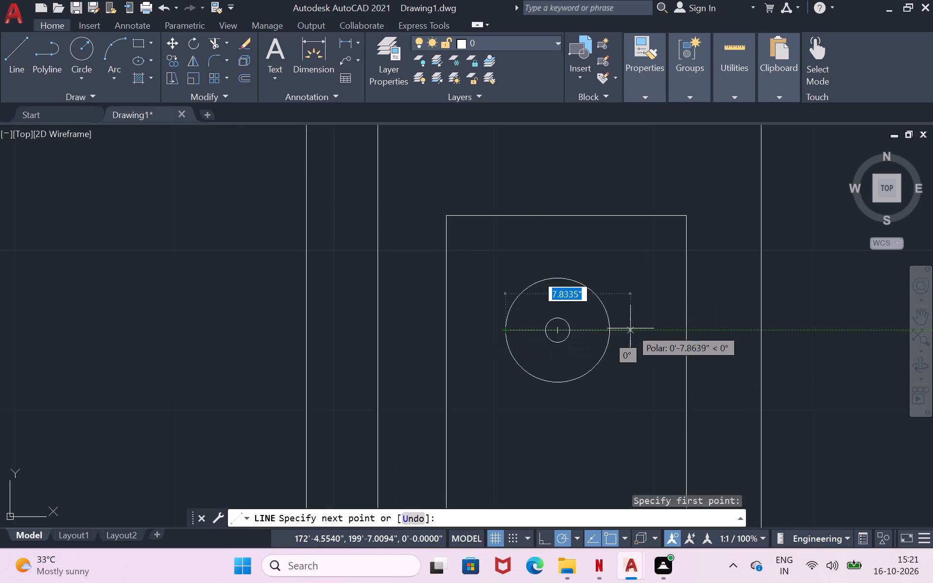
{"action": "left_click", "coordinate": [614, 328]}
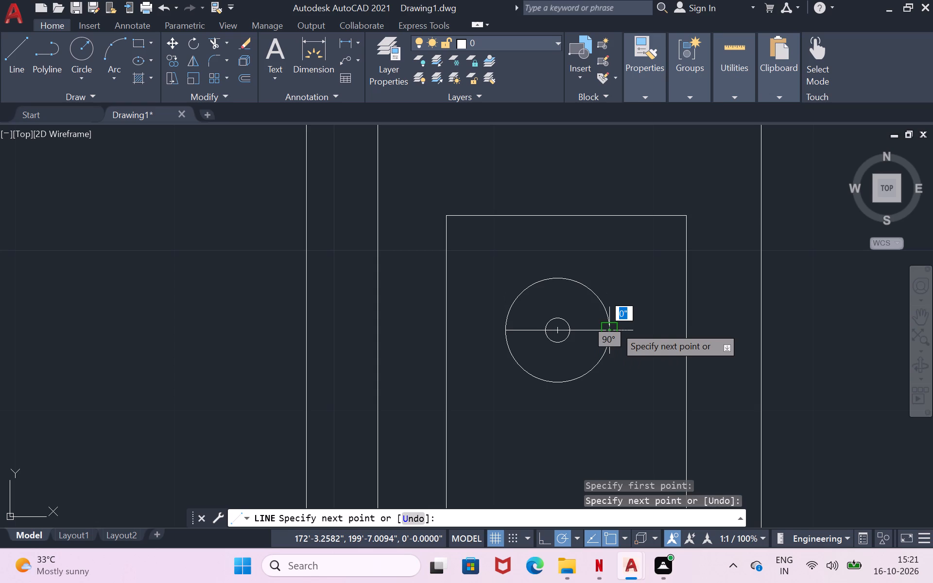
{"action": "key", "text": "Return"}
{"action": "key", "text": "Return"}
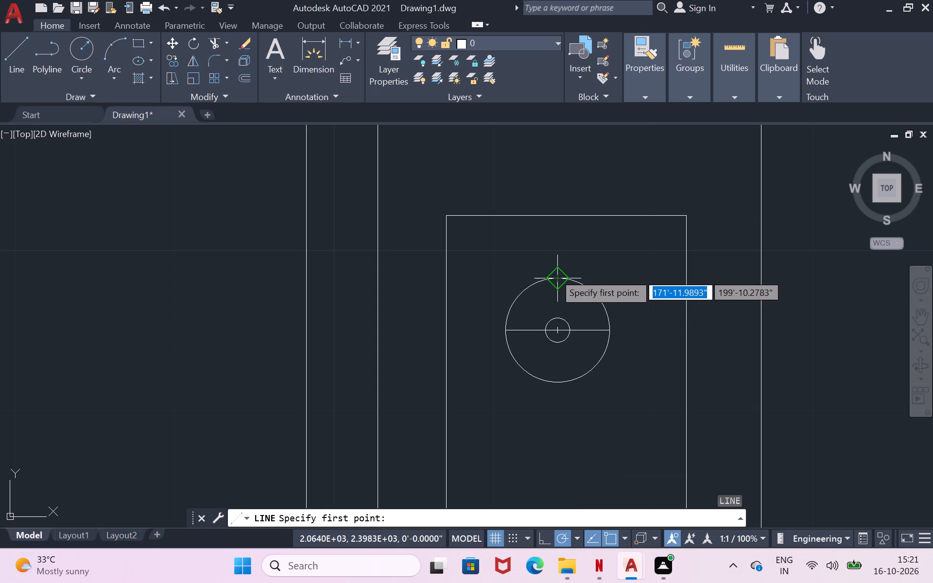
{"action": "left_click", "coordinate": [554, 273]}
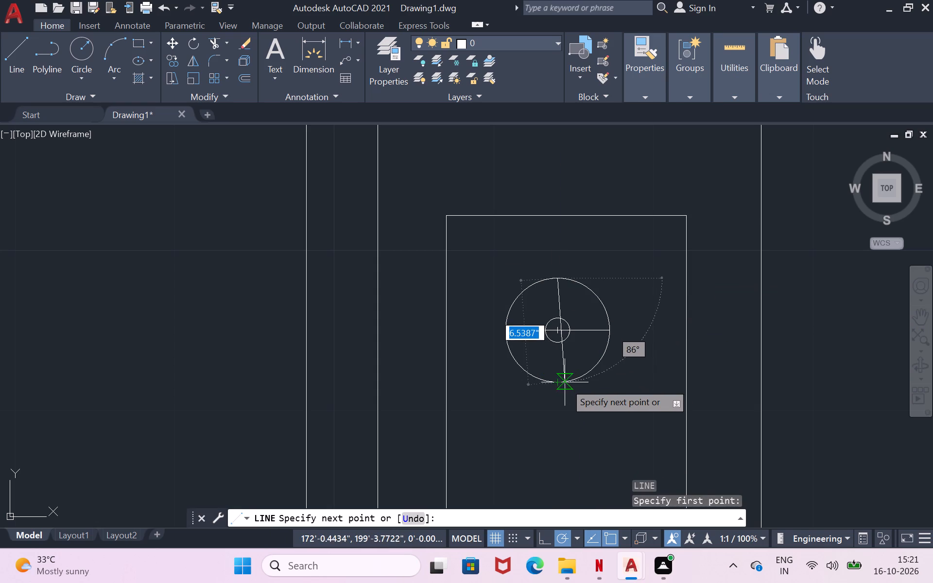
{"action": "left_click", "coordinate": [560, 382]}
{"action": "key", "text": "Return"}
Copy the burner's circles and cross lines about 1'-3.66" straight down into the lower part of the stove rectangle.
{"action": "scroll", "coordinate": [627, 357], "scroll_direction": "down", "scroll_amount": 3}
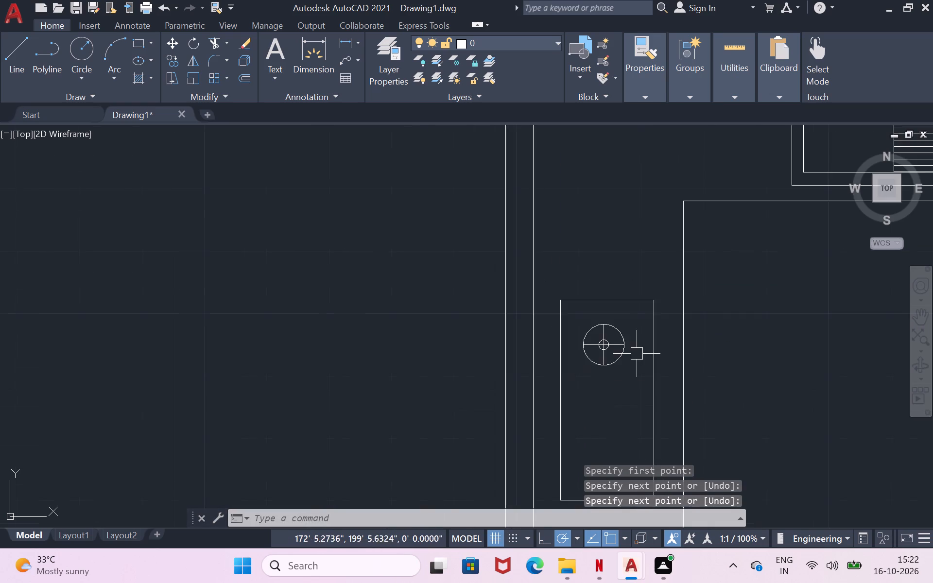
{"action": "scroll", "coordinate": [614, 446], "scroll_direction": "up", "scroll_amount": 2}
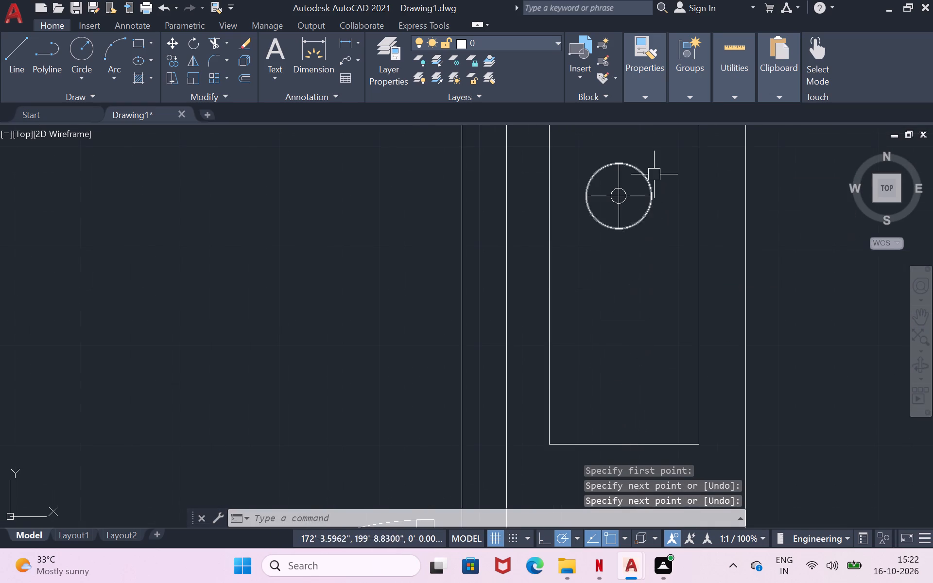
{"action": "left_click_drag", "start_coordinate": [660, 140], "coordinate": [647, 146]}
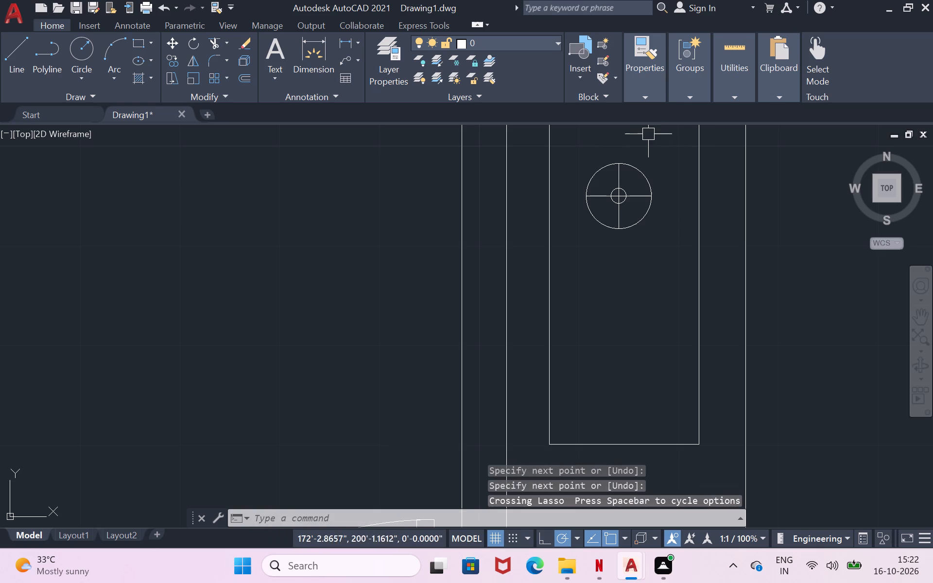
{"action": "left_click_drag", "start_coordinate": [661, 132], "coordinate": [669, 237]}
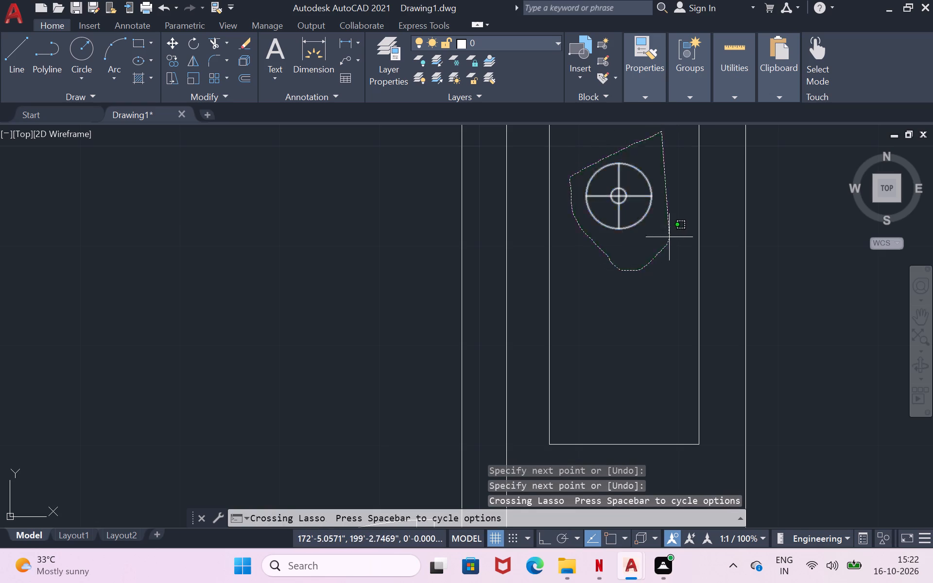
{"action": "left_click_drag", "start_coordinate": [669, 237], "coordinate": [669, 236]}
{"action": "type", "text": "co"}
{"action": "key", "text": "Return"}
{"action": "left_click", "coordinate": [668, 236]}
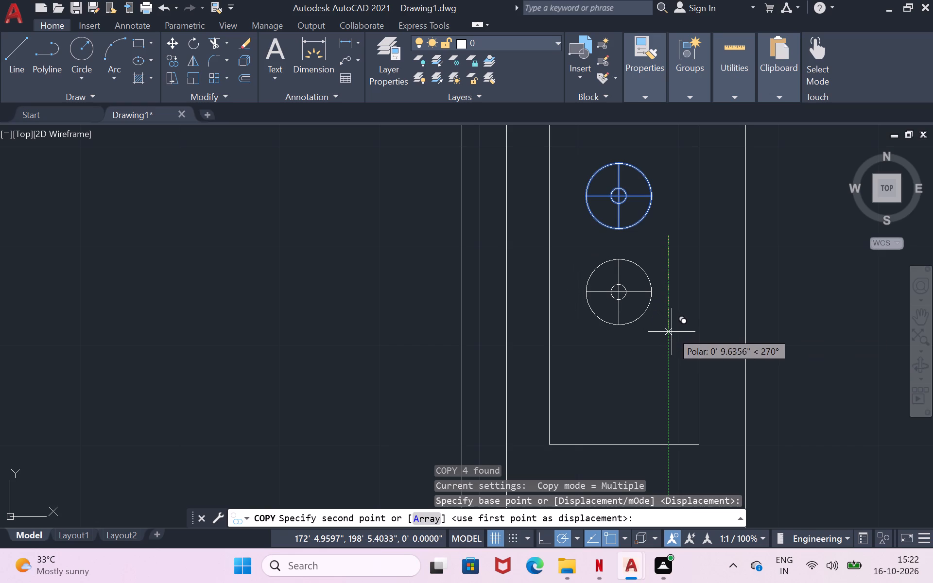
{"action": "scroll", "coordinate": [672, 332], "scroll_direction": "down", "scroll_amount": 1}
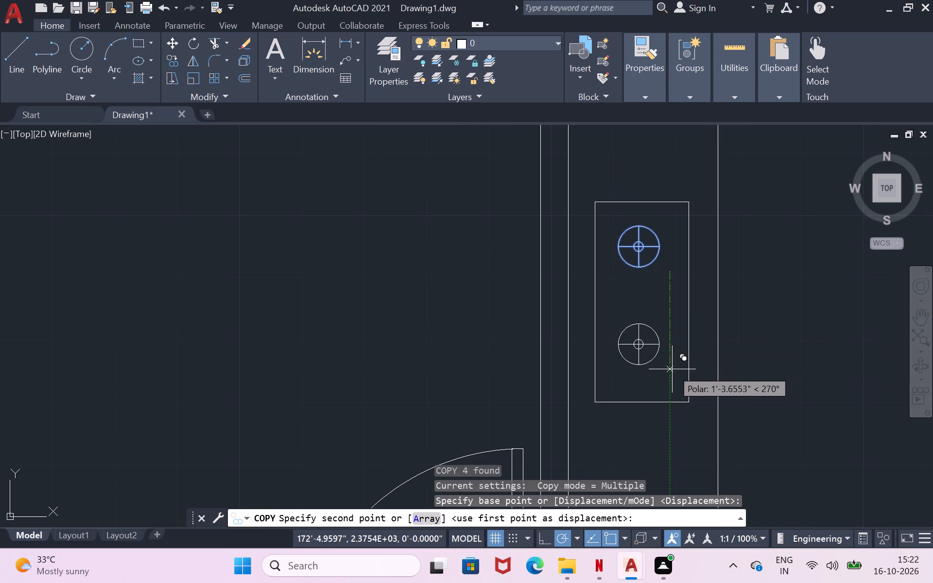
{"action": "left_click", "coordinate": [672, 369]}
{"action": "scroll", "coordinate": [691, 349], "scroll_direction": "down", "scroll_amount": 2}
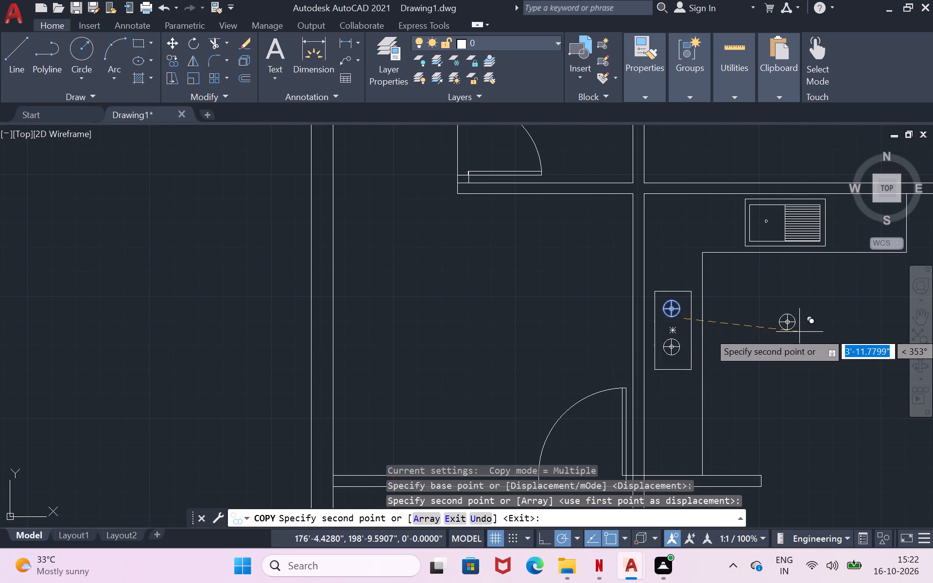
{"action": "key", "text": "Return"}
Insert the imperial Toilet block from the Architectural tool palette in the empty space left of the plan's upper end.
{"action": "scroll", "coordinate": [799, 332], "scroll_direction": "down", "scroll_amount": 2}
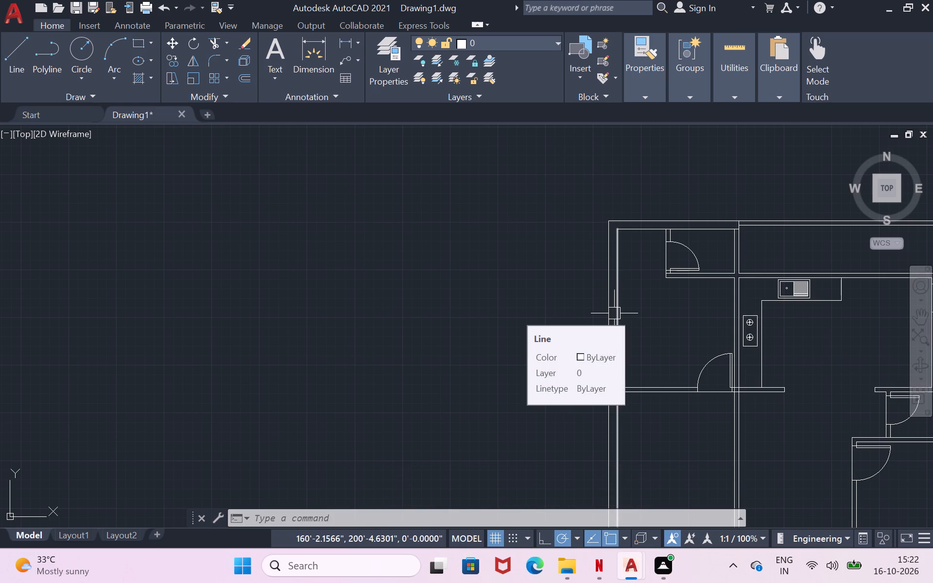
{"action": "left_click", "coordinate": [918, 323]}
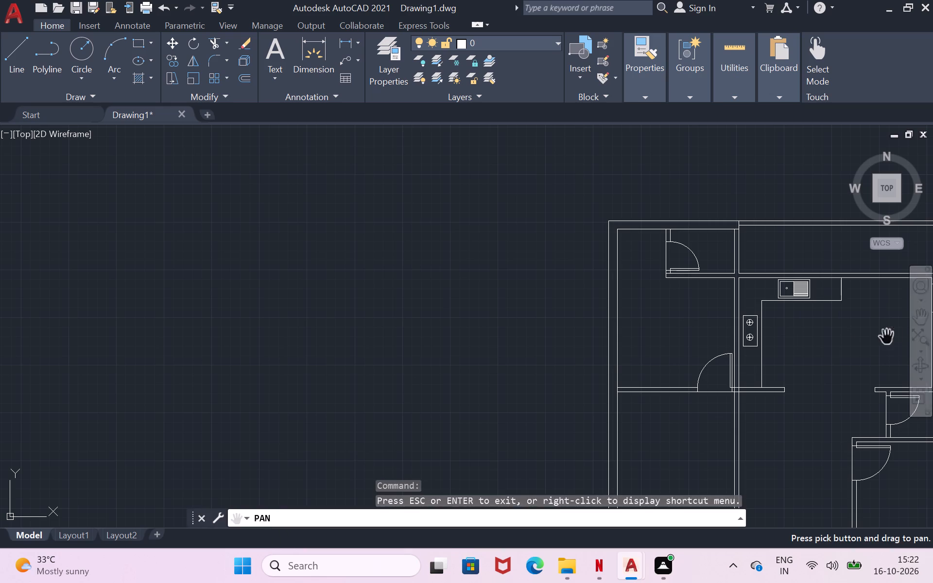
{"action": "left_click_drag", "start_coordinate": [861, 351], "coordinate": [758, 327]}
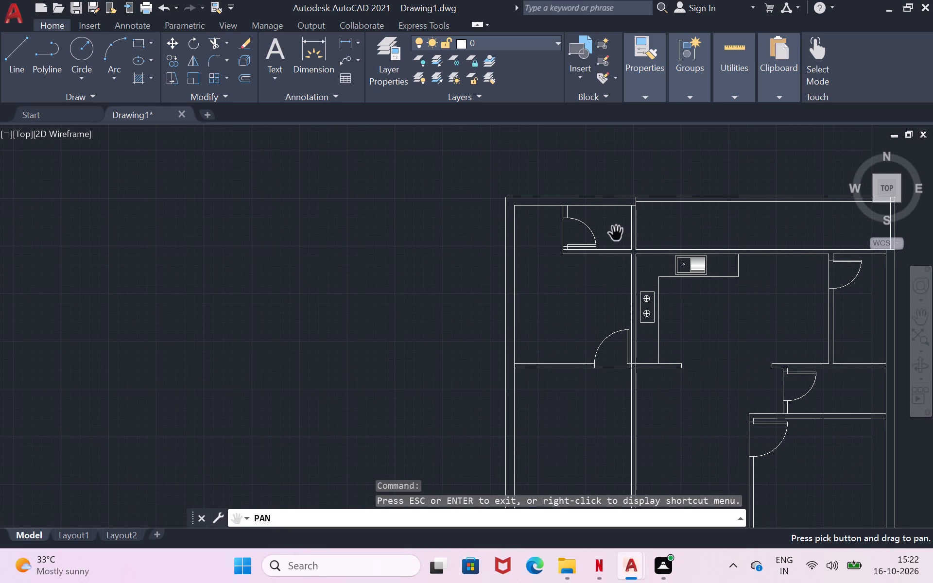
{"action": "key", "text": "ctrl+3"}
{"action": "key", "text": "Escape"}
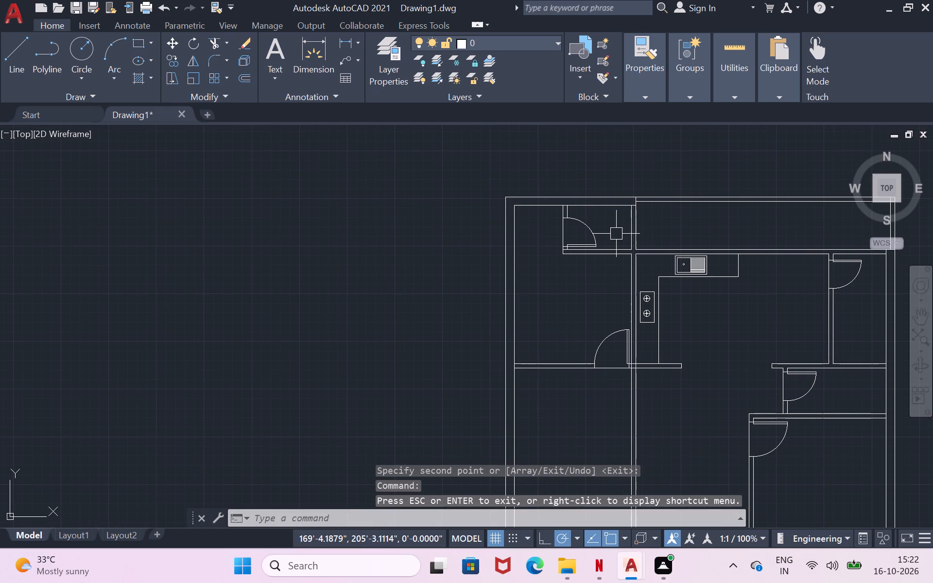
{"action": "key", "text": "ctrl+3"}
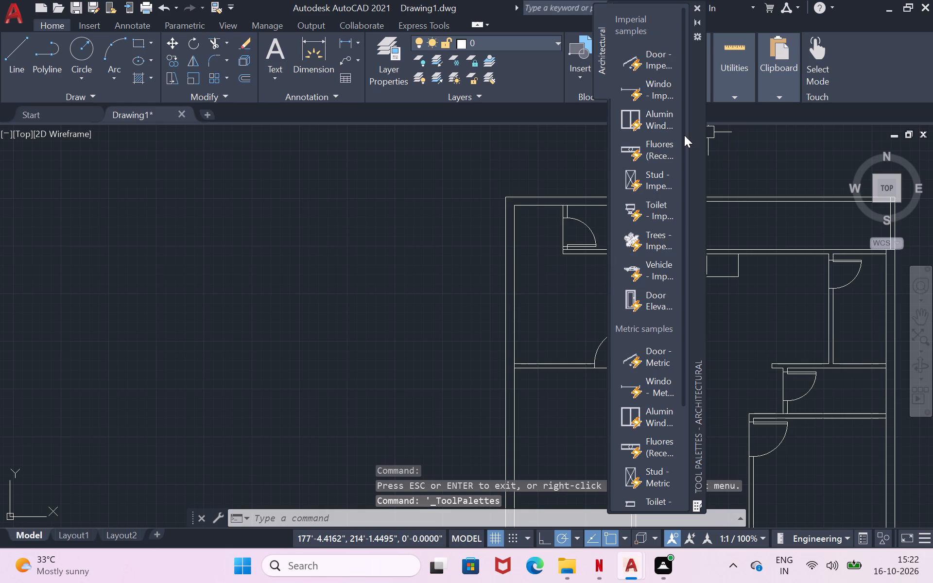
{"action": "left_click", "coordinate": [654, 209]}
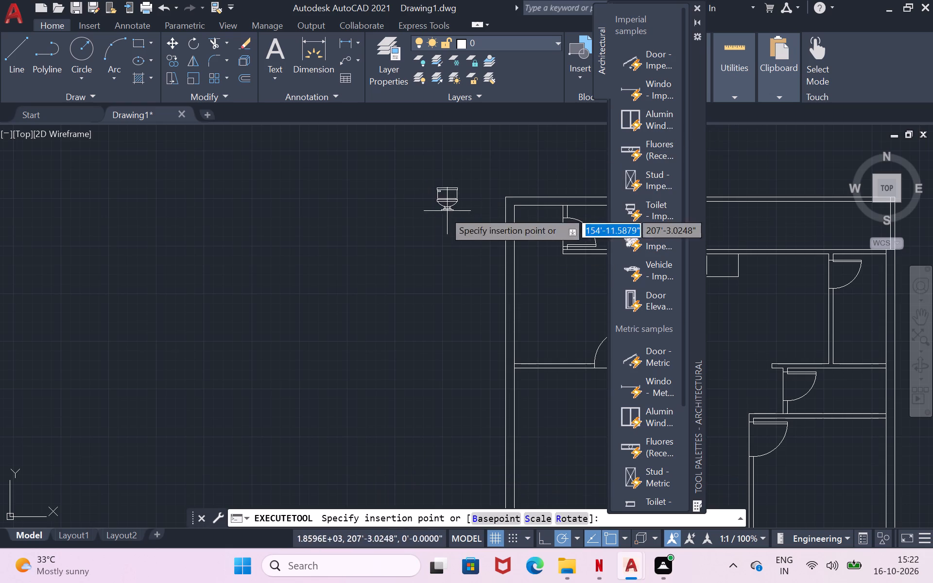
{"action": "left_click", "coordinate": [401, 214]}
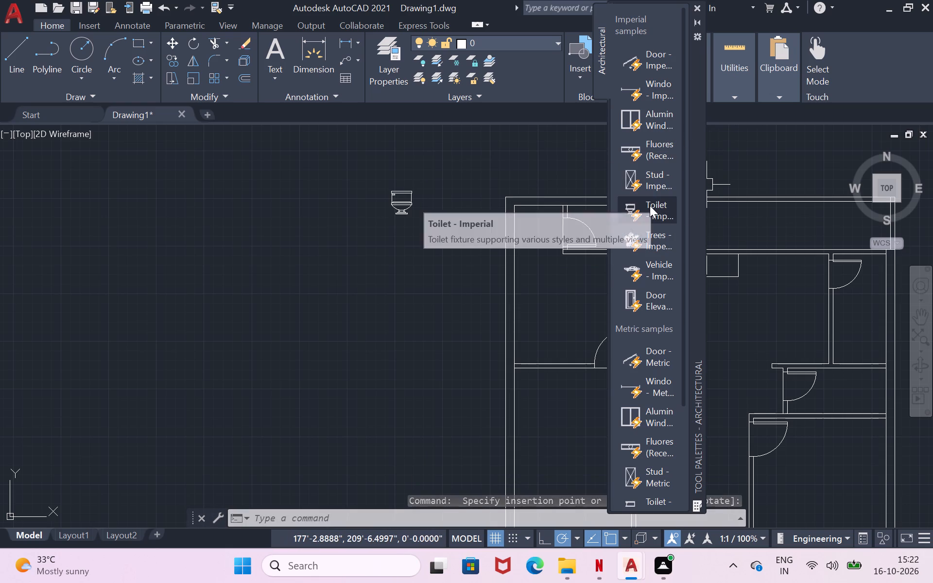
{"action": "left_click", "coordinate": [698, 4]}
Switch the inserted toilet block to its Elongated (Plan) view.
{"action": "left_click", "coordinate": [409, 199]}
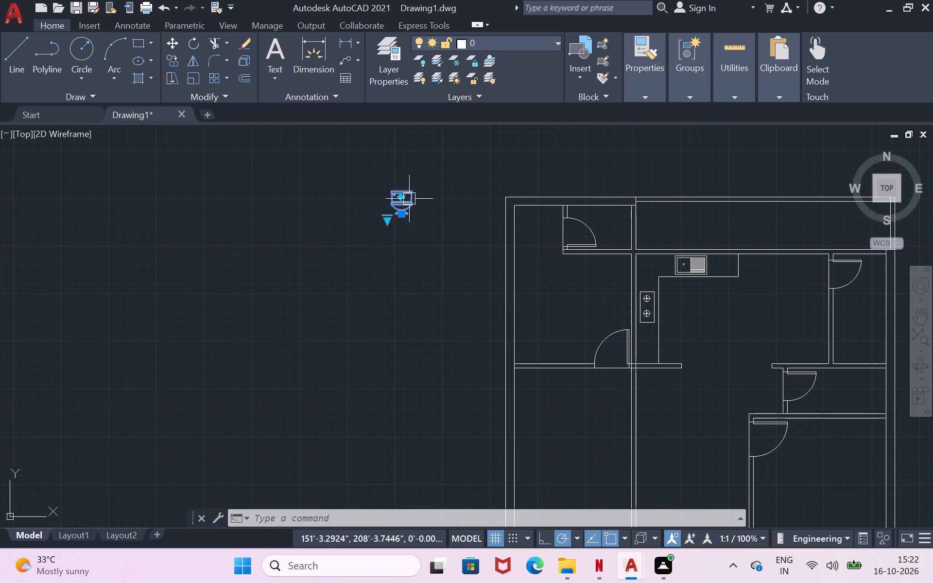
{"action": "left_click", "coordinate": [388, 217]}
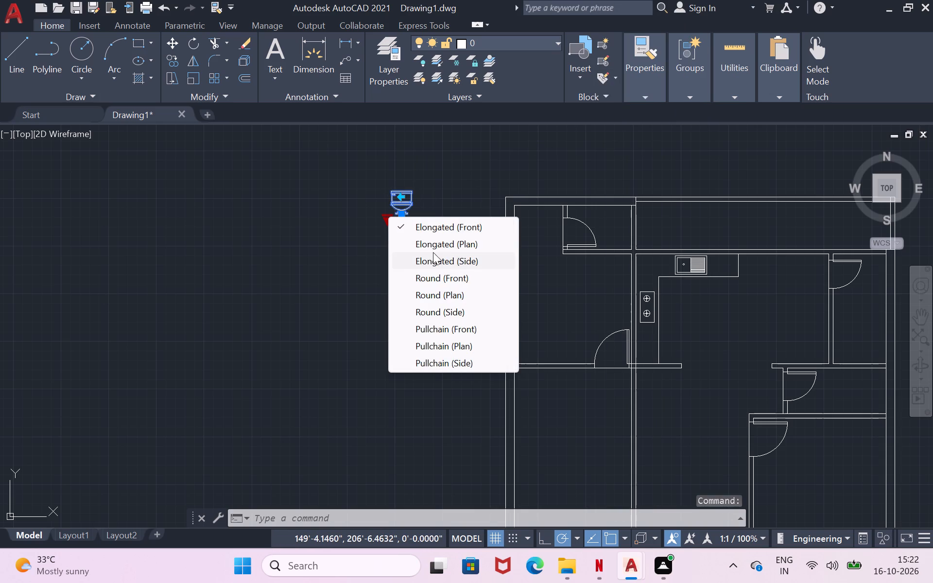
{"action": "left_click", "coordinate": [435, 249]}
Rotate the toilet block to 270° so its tank faces right.
{"action": "scroll", "coordinate": [400, 217], "scroll_direction": "up", "scroll_amount": 1}
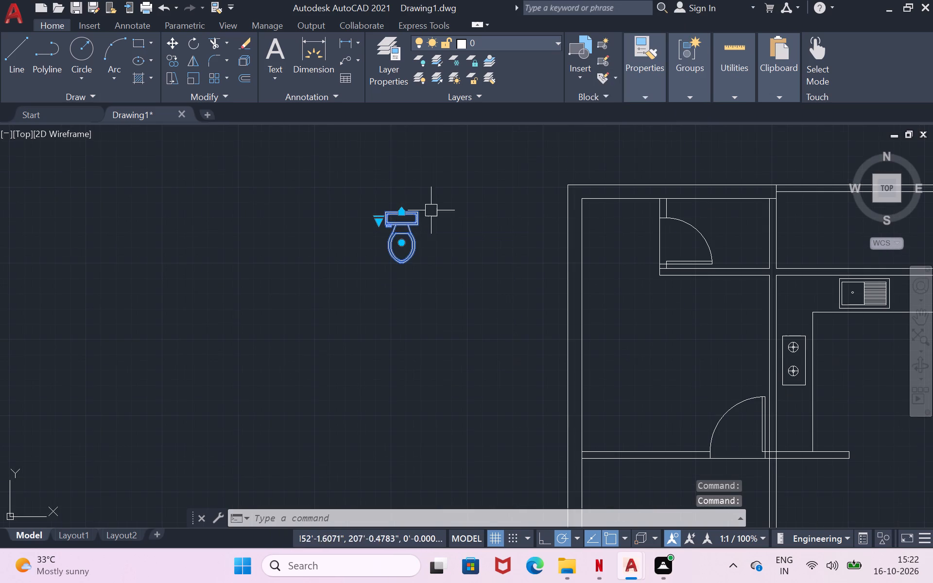
{"action": "left_click_drag", "start_coordinate": [447, 193], "coordinate": [461, 273]}
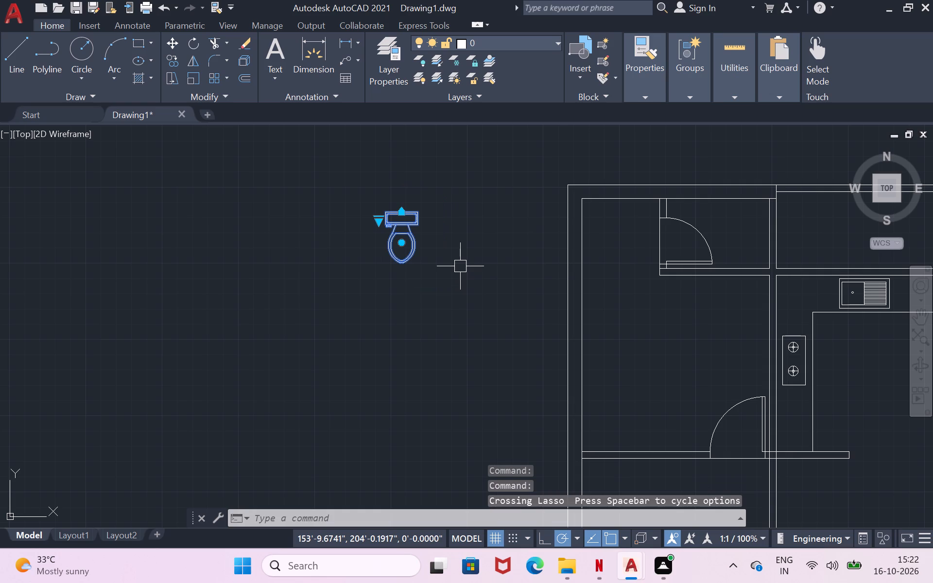
{"action": "type", "text": "ro"}
{"action": "key", "text": "Return"}
{"action": "left_click", "coordinate": [441, 210]}
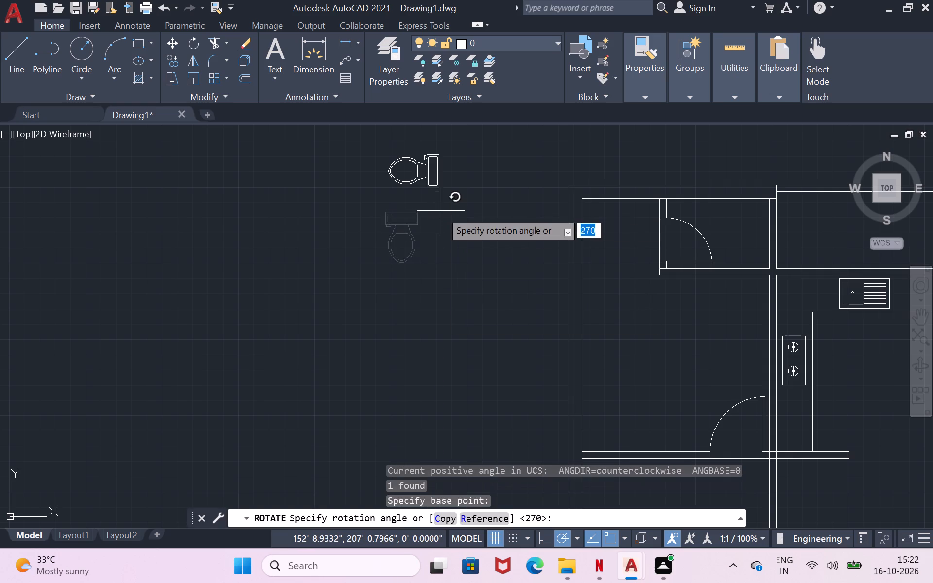
{"action": "left_click", "coordinate": [445, 263]}
Copy the rotated toilet into the small upper-left bathroom, with its tank against the right-hand partition.
{"action": "left_click_drag", "start_coordinate": [440, 145], "coordinate": [403, 187]}
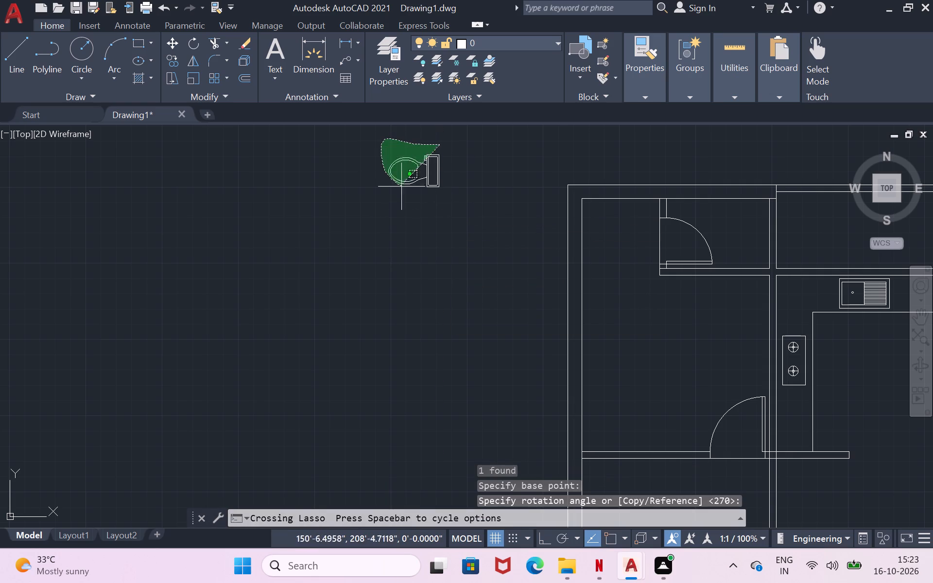
{"action": "left_click_drag", "start_coordinate": [403, 187], "coordinate": [458, 182]}
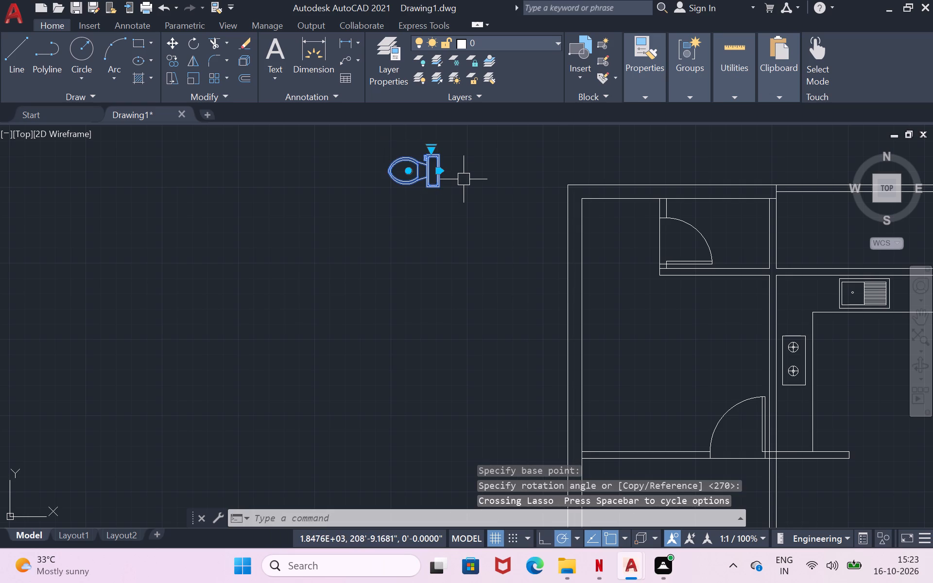
{"action": "key", "text": "c"}
{"action": "key", "text": "o"}
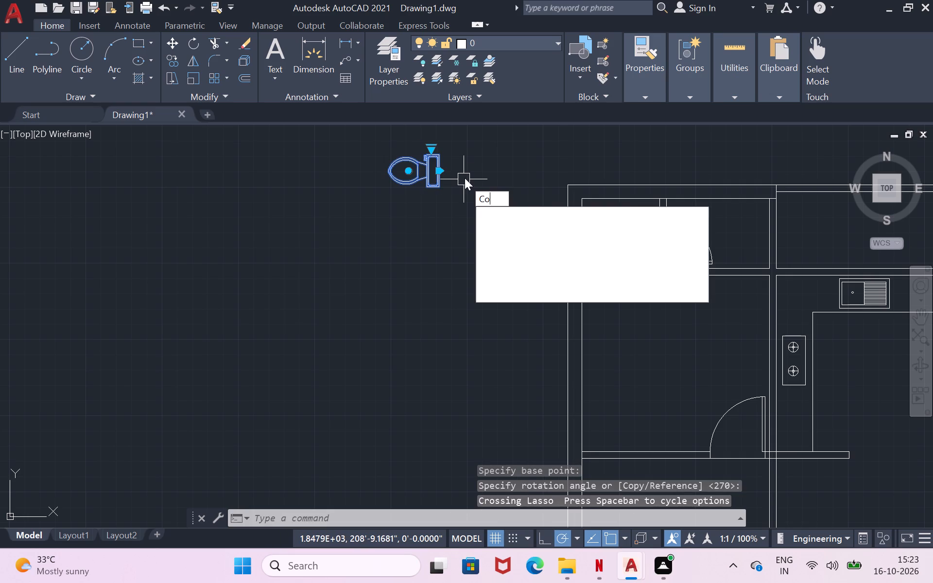
{"action": "key", "text": "Return"}
{"action": "left_click", "coordinate": [465, 178]}
{"action": "scroll", "coordinate": [787, 233], "scroll_direction": "up", "scroll_amount": 2}
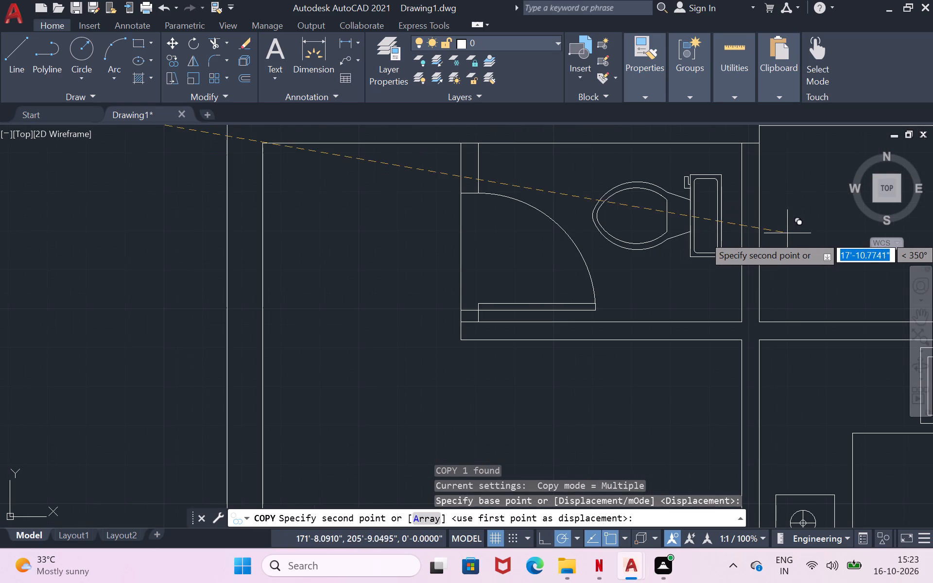
{"action": "left_click", "coordinate": [808, 240]}
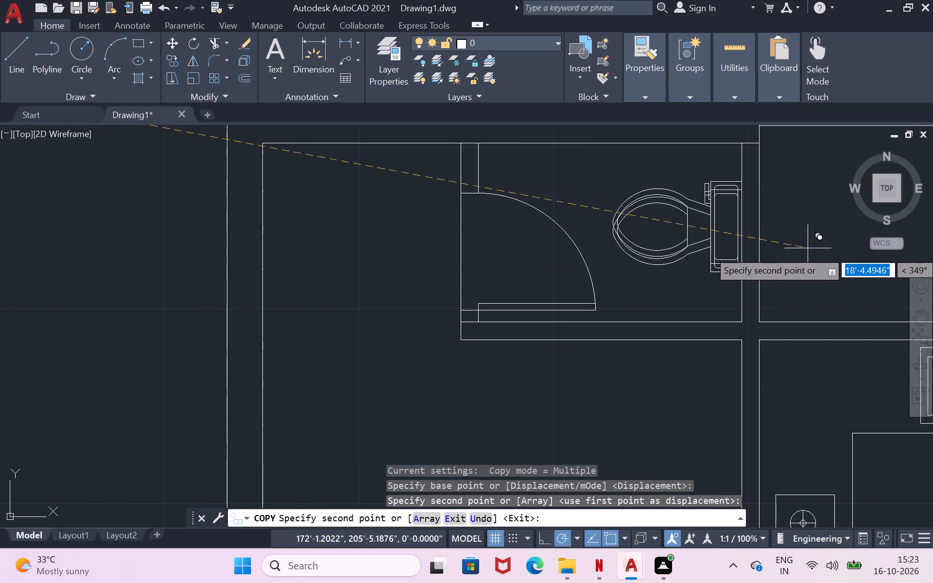
Copy the toilet into the small bathroom along the plan's right side, with its tank against the outer right wall.
{"action": "scroll", "coordinate": [808, 254], "scroll_direction": "down", "scroll_amount": 3}
{"action": "scroll", "coordinate": [841, 360], "scroll_direction": "down", "scroll_amount": 2}
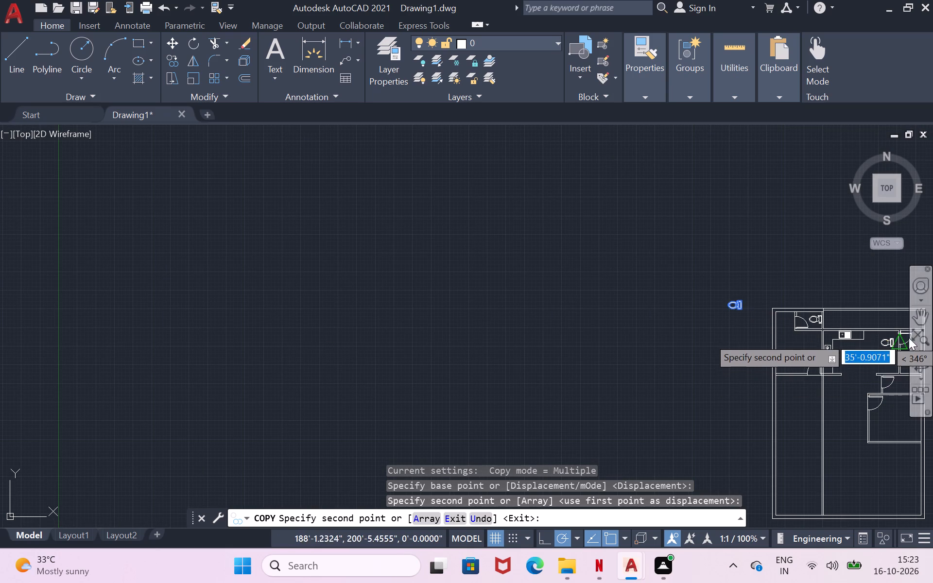
{"action": "left_click", "coordinate": [927, 312]}
{"action": "left_click_drag", "start_coordinate": [850, 389], "coordinate": [540, 375]}
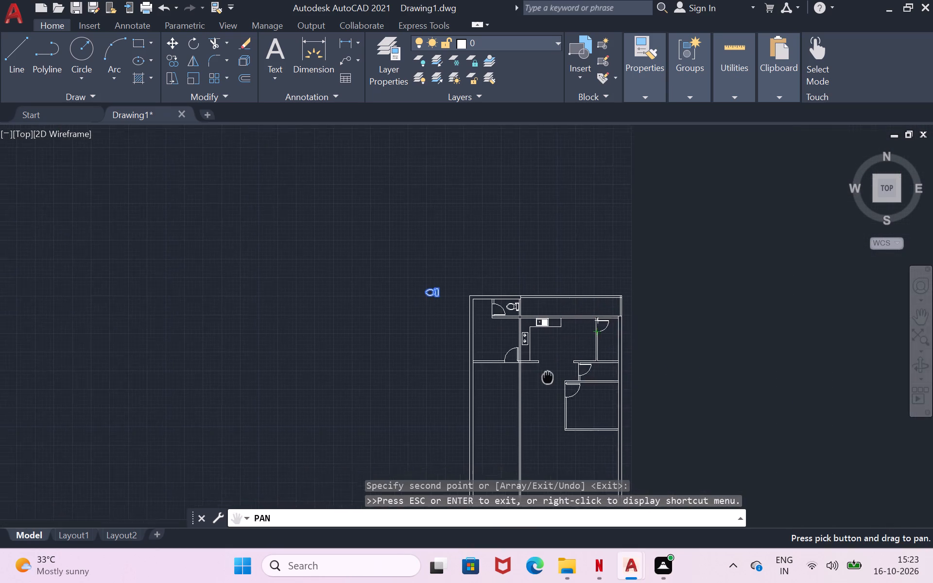
{"action": "left_click_drag", "start_coordinate": [540, 375], "coordinate": [514, 242]}
{"action": "scroll", "coordinate": [604, 285], "scroll_direction": "up", "scroll_amount": 1}
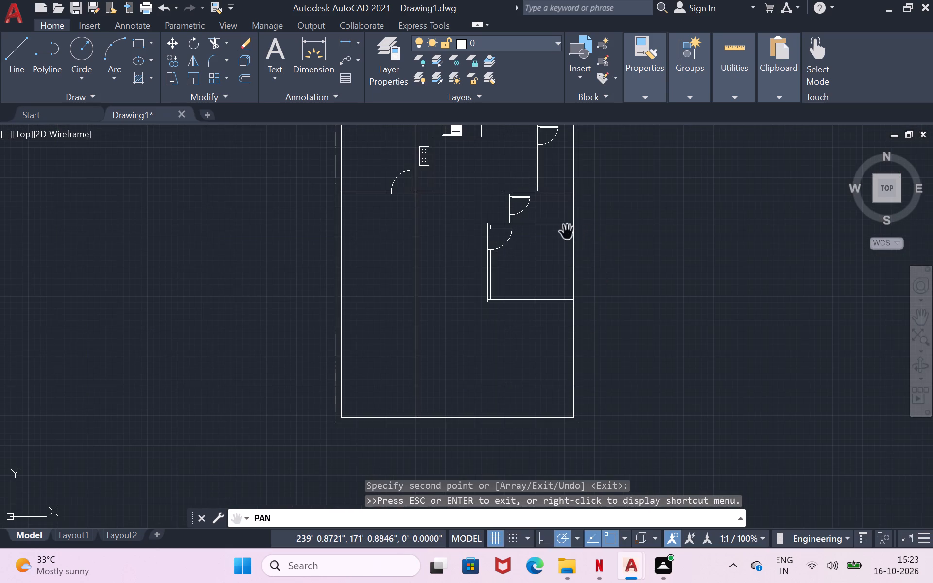
{"action": "left_click_drag", "start_coordinate": [564, 231], "coordinate": [565, 296]}
{"action": "scroll", "coordinate": [546, 266], "scroll_direction": "up", "scroll_amount": 3}
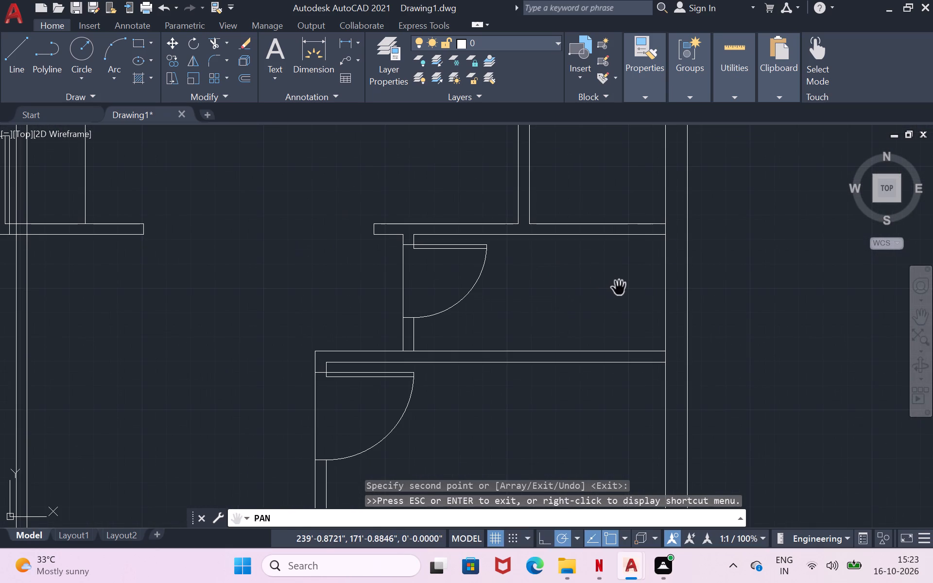
{"action": "key", "text": "Escape"}
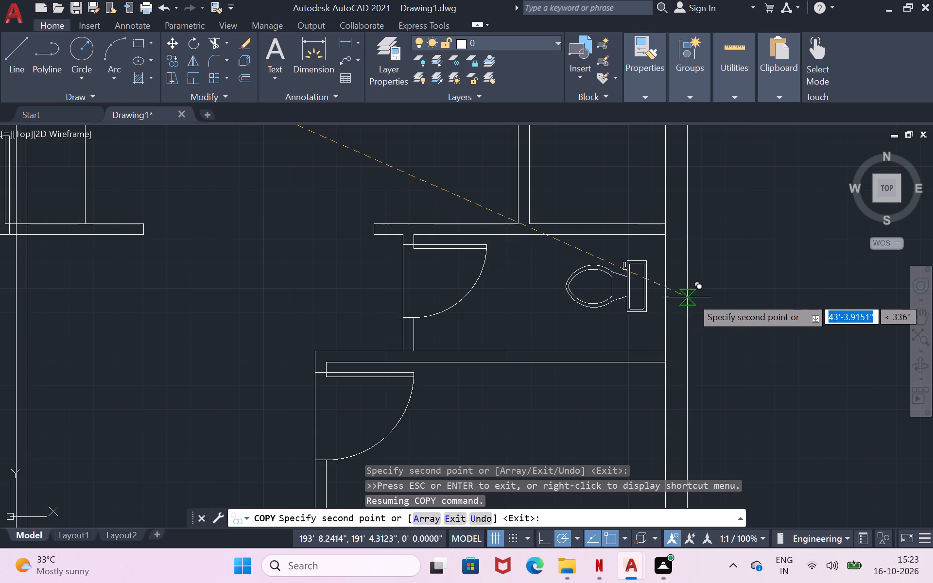
{"action": "left_click", "coordinate": [706, 301]}
{"action": "scroll", "coordinate": [706, 301], "scroll_direction": "down", "scroll_amount": 2}
{"action": "key", "text": "Return"}
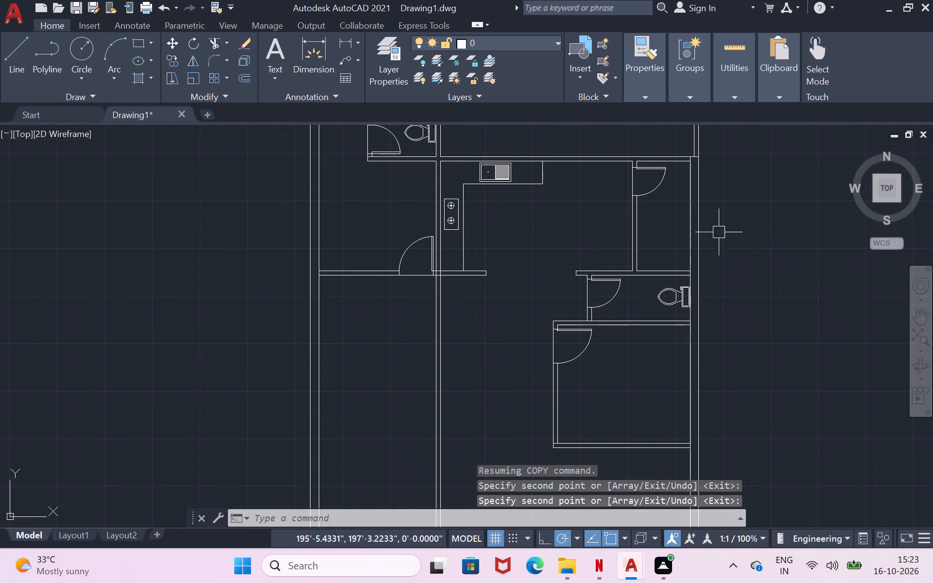
Hatch the long strip above the kitchen at the plan's upper end with the CROSS pattern in green.
{"action": "scroll", "coordinate": [698, 226], "scroll_direction": "down", "scroll_amount": 1}
{"action": "scroll", "coordinate": [635, 160], "scroll_direction": "up", "scroll_amount": 2}
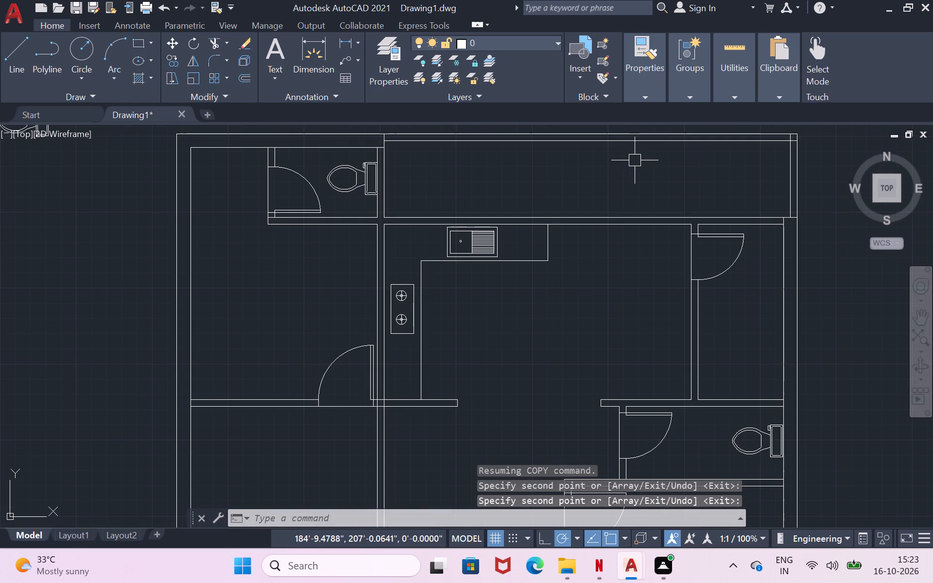
{"action": "key", "text": "h"}
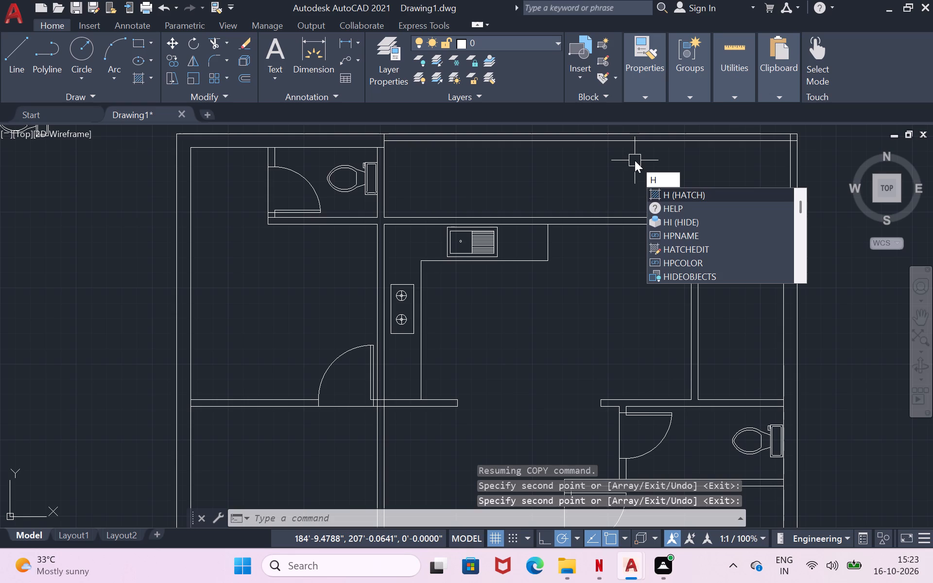
{"action": "key", "text": "Return"}
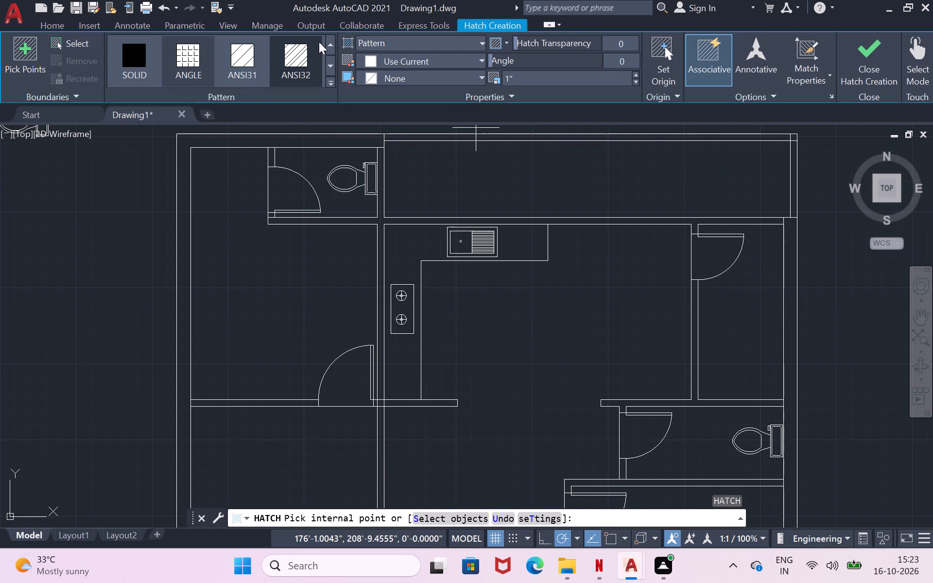
{"action": "left_click", "coordinate": [329, 80]}
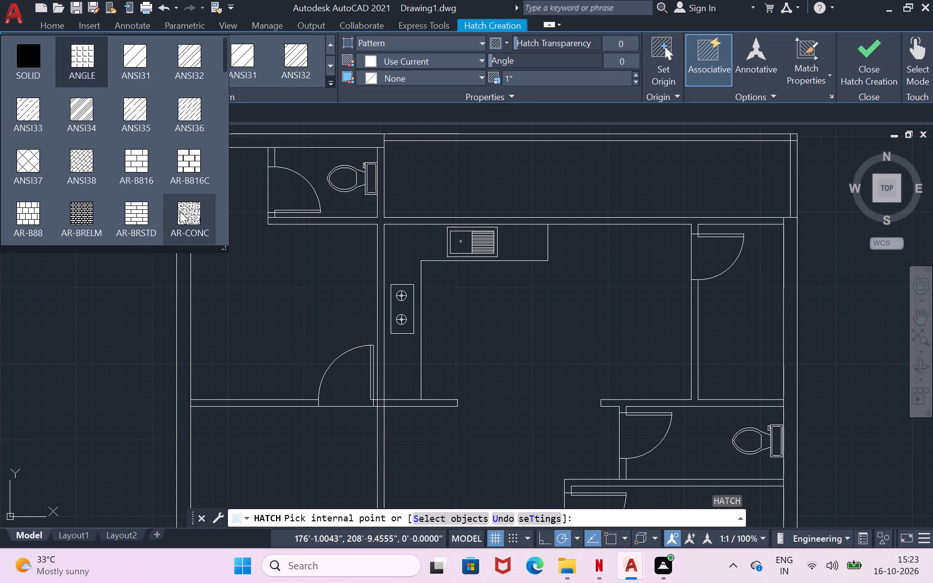
{"action": "scroll", "coordinate": [185, 148], "scroll_direction": "down", "scroll_amount": 3}
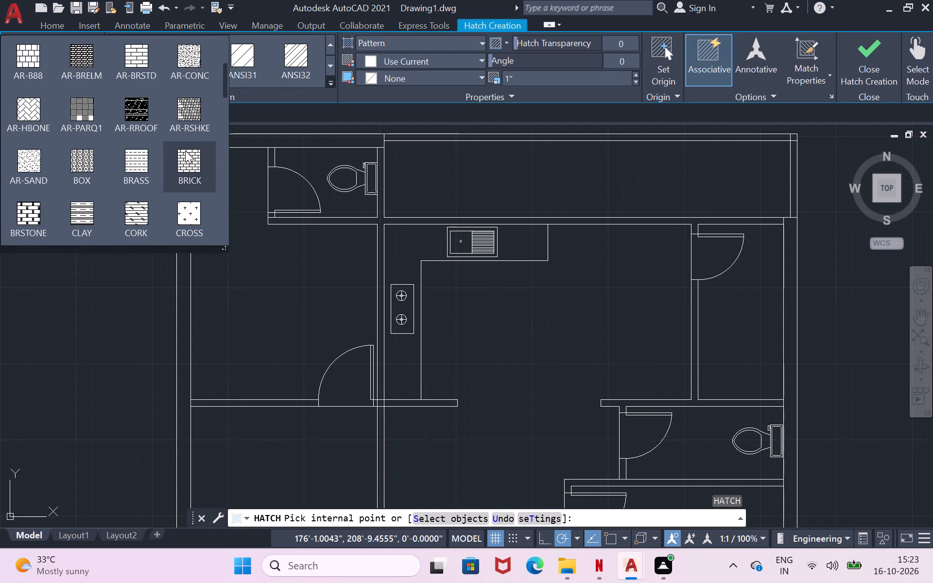
{"action": "scroll", "coordinate": [185, 151], "scroll_direction": "down", "scroll_amount": 1}
{"action": "left_click", "coordinate": [185, 159]}
{"action": "left_click", "coordinate": [505, 183]}
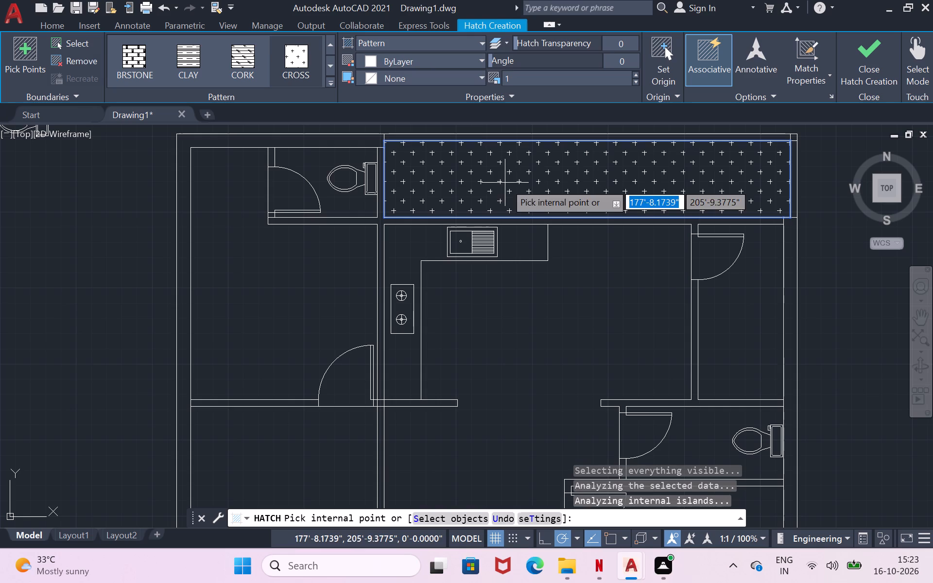
{"action": "left_click", "coordinate": [476, 57]}
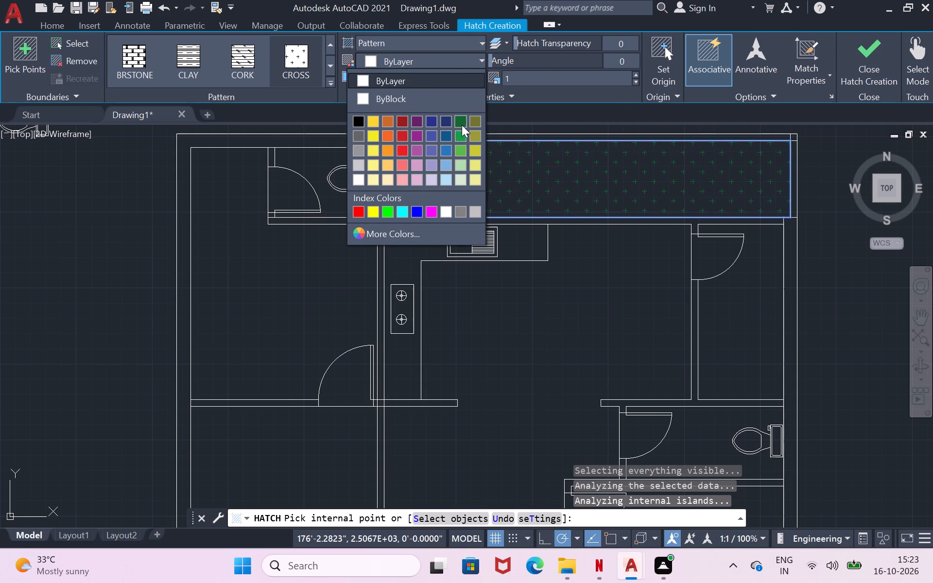
{"action": "left_click", "coordinate": [387, 211]}
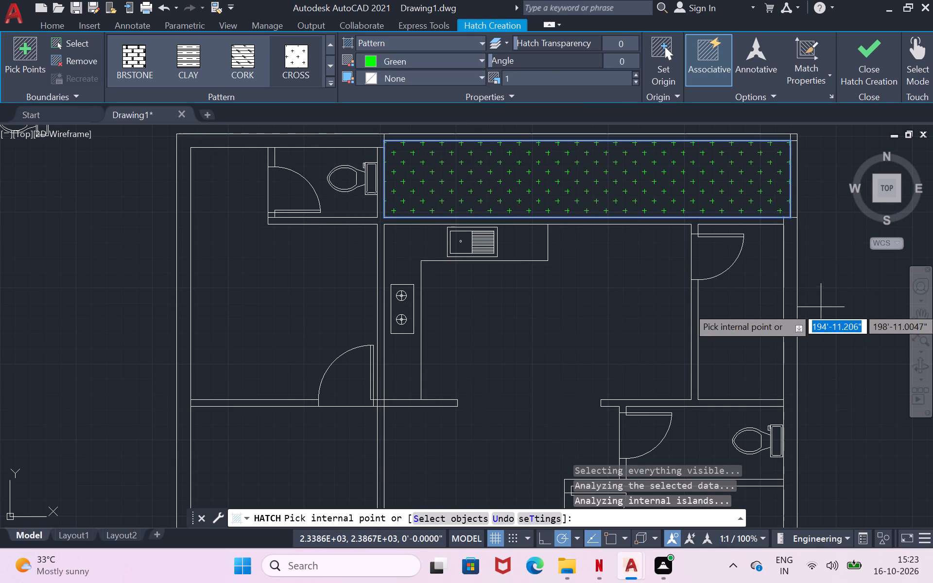
{"action": "key", "text": "Return"}
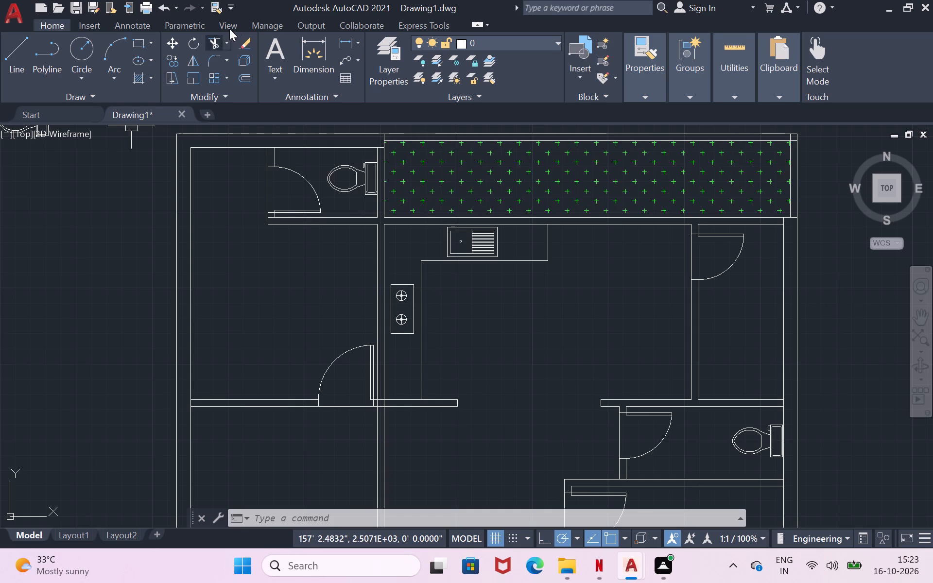
Dimension the clear width between the left outer wall's inner face and the upper-left bathroom's partition, placing the dimension just below the top wall.
{"action": "left_click", "coordinate": [317, 48]}
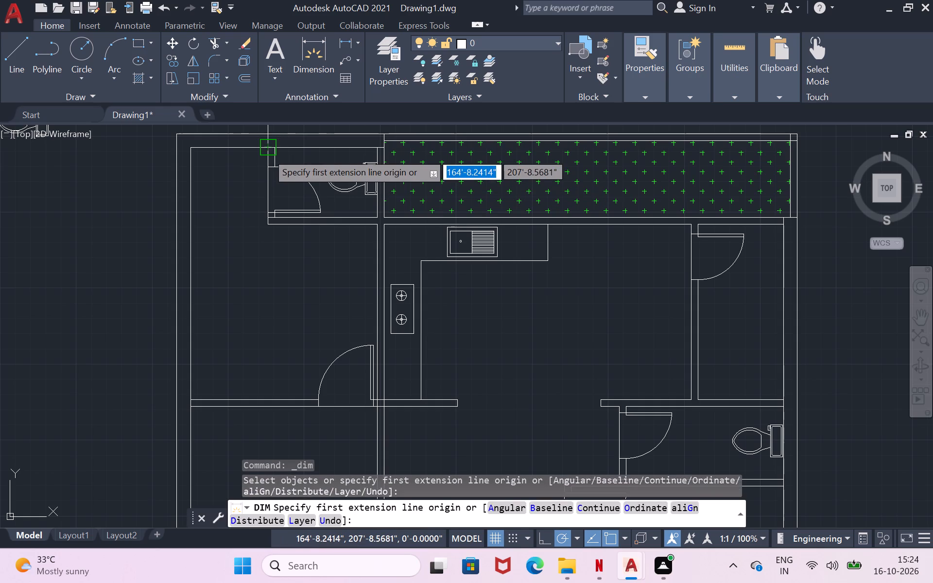
{"action": "left_click", "coordinate": [267, 153]}
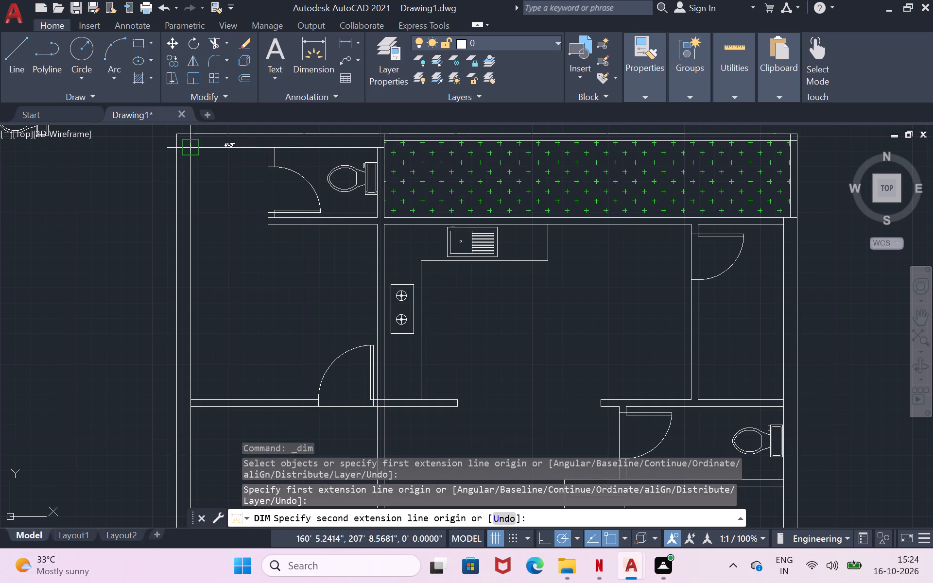
{"action": "left_click", "coordinate": [188, 148]}
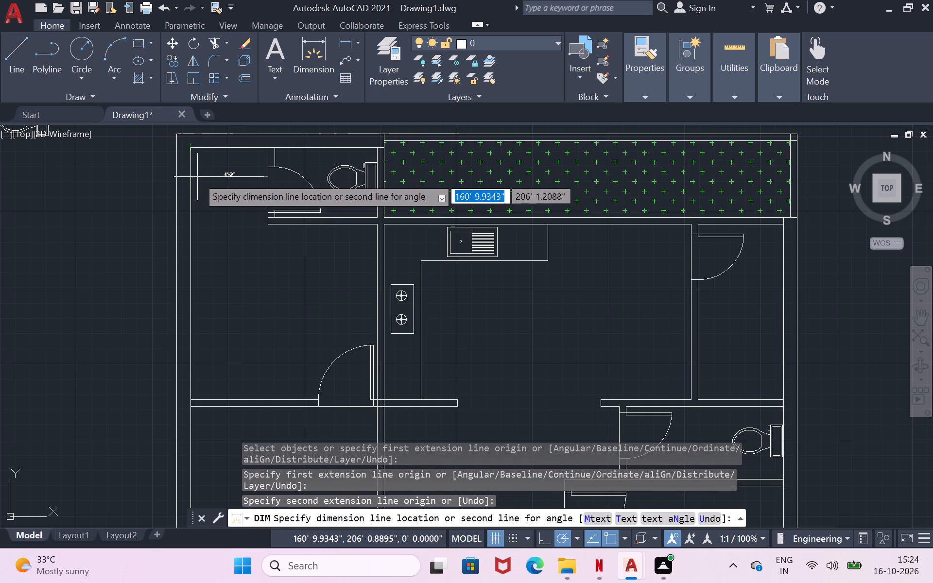
{"action": "left_click", "coordinate": [201, 174]}
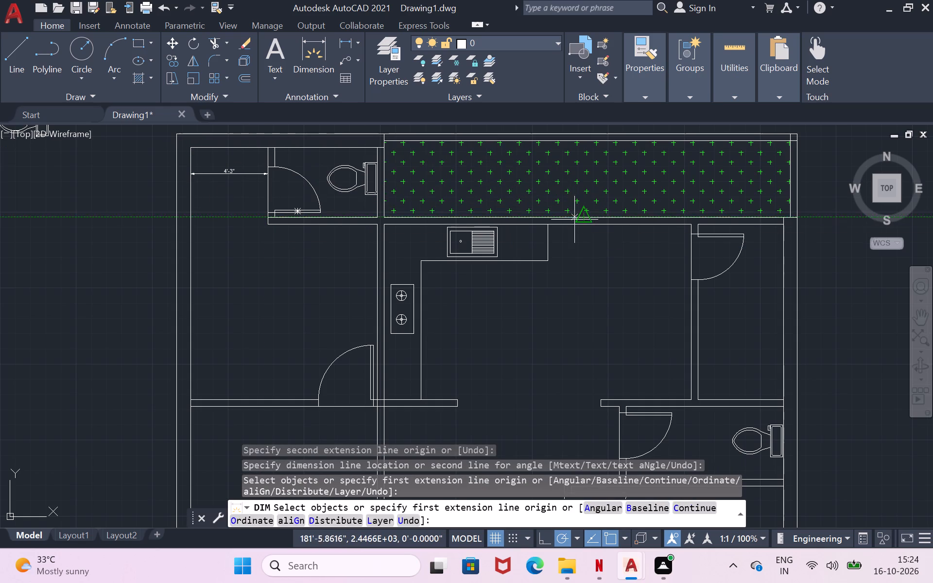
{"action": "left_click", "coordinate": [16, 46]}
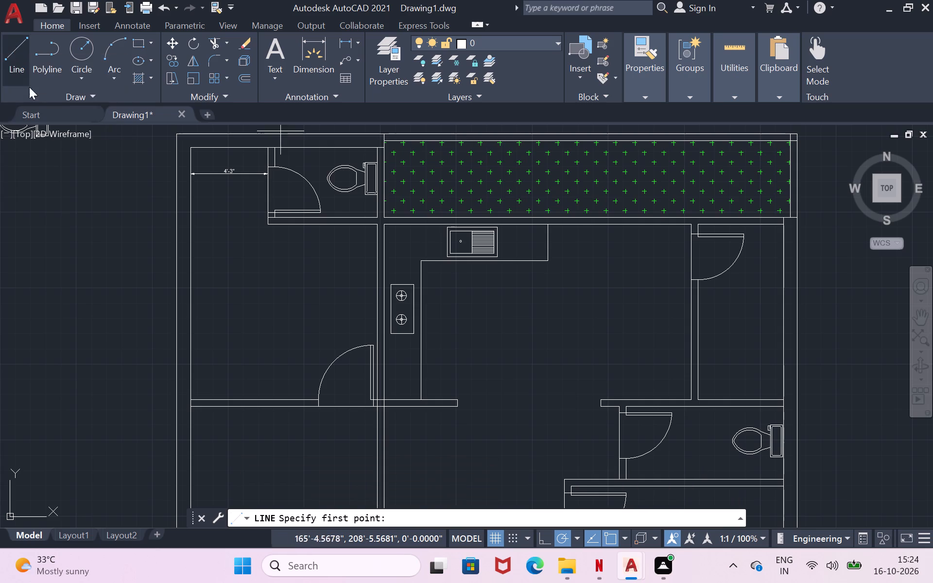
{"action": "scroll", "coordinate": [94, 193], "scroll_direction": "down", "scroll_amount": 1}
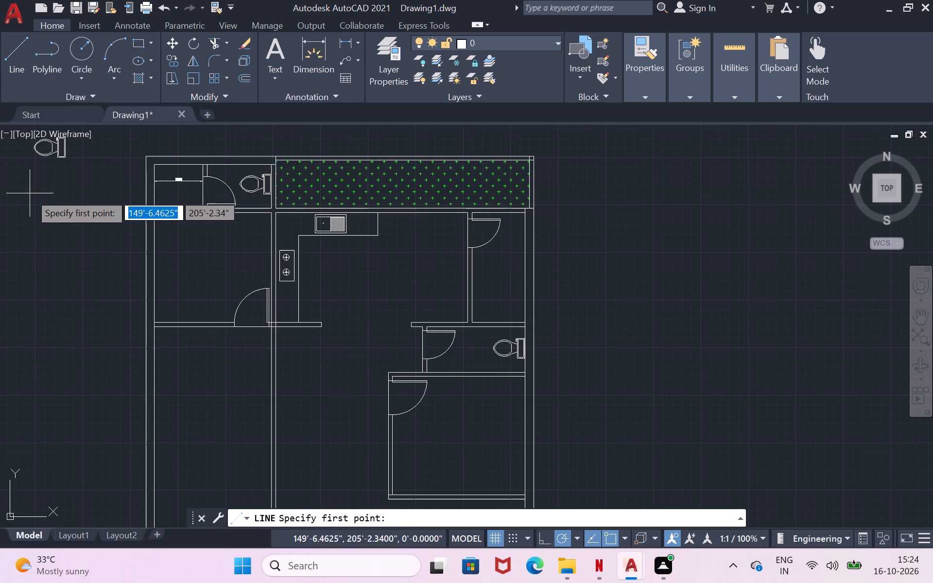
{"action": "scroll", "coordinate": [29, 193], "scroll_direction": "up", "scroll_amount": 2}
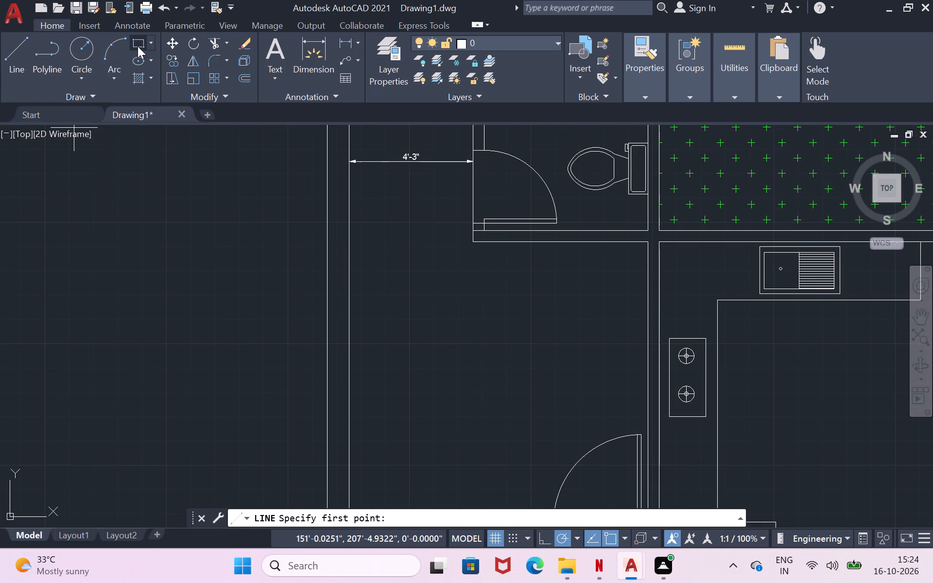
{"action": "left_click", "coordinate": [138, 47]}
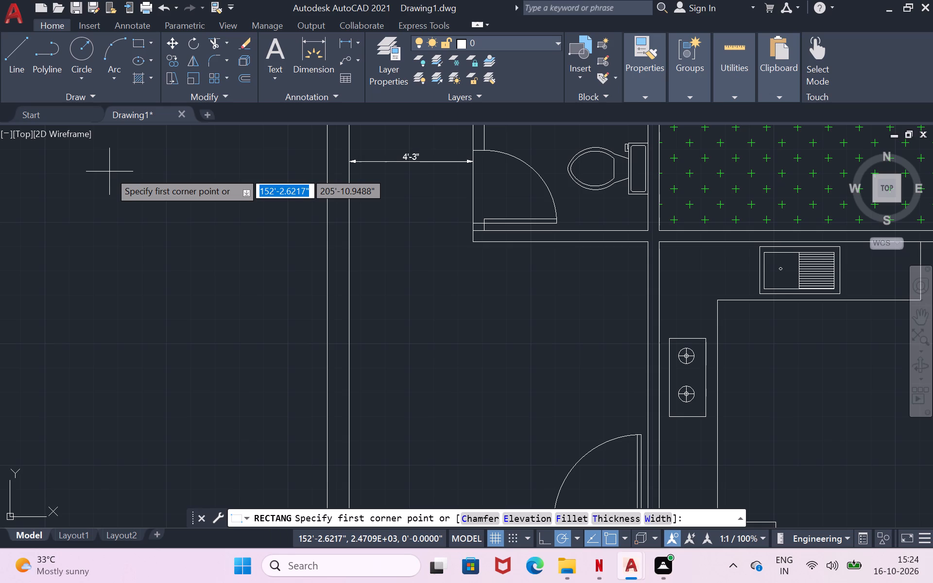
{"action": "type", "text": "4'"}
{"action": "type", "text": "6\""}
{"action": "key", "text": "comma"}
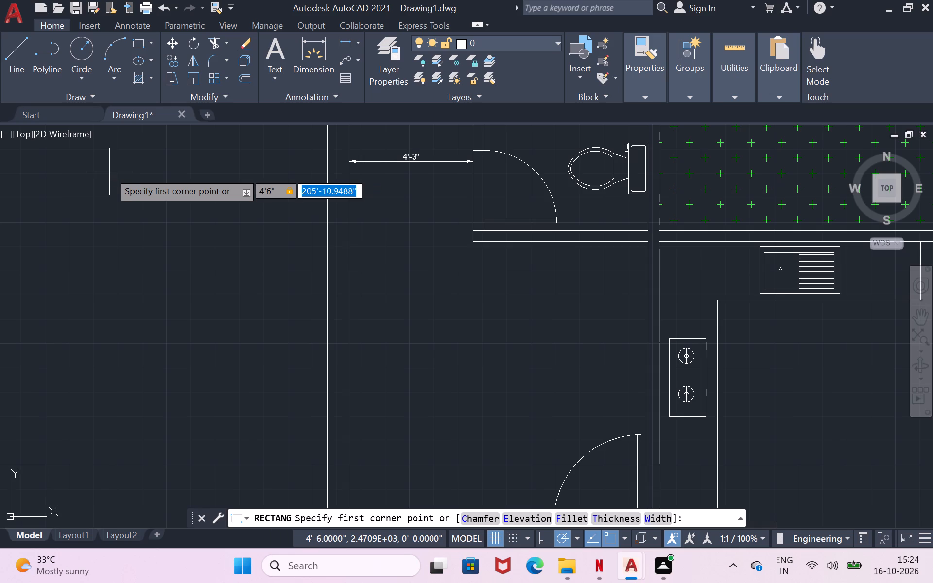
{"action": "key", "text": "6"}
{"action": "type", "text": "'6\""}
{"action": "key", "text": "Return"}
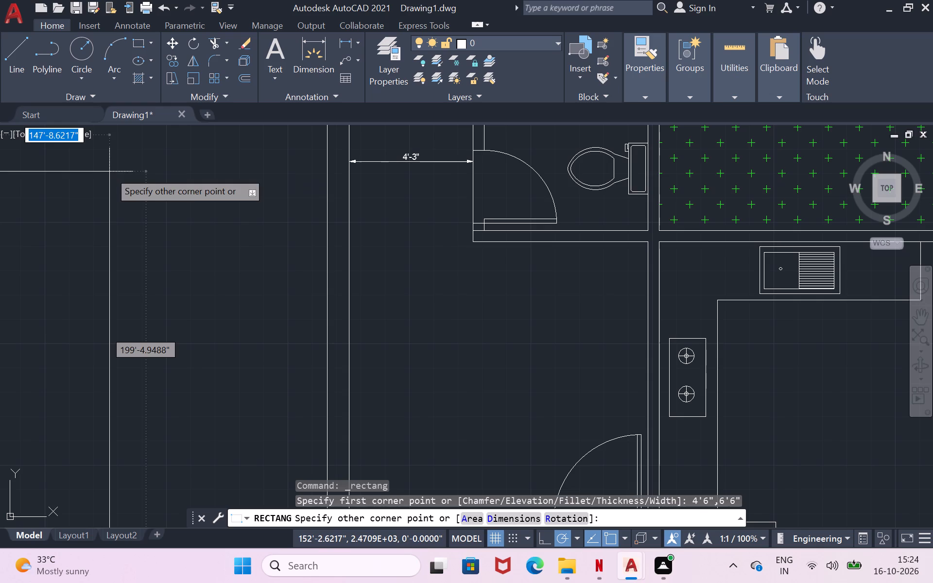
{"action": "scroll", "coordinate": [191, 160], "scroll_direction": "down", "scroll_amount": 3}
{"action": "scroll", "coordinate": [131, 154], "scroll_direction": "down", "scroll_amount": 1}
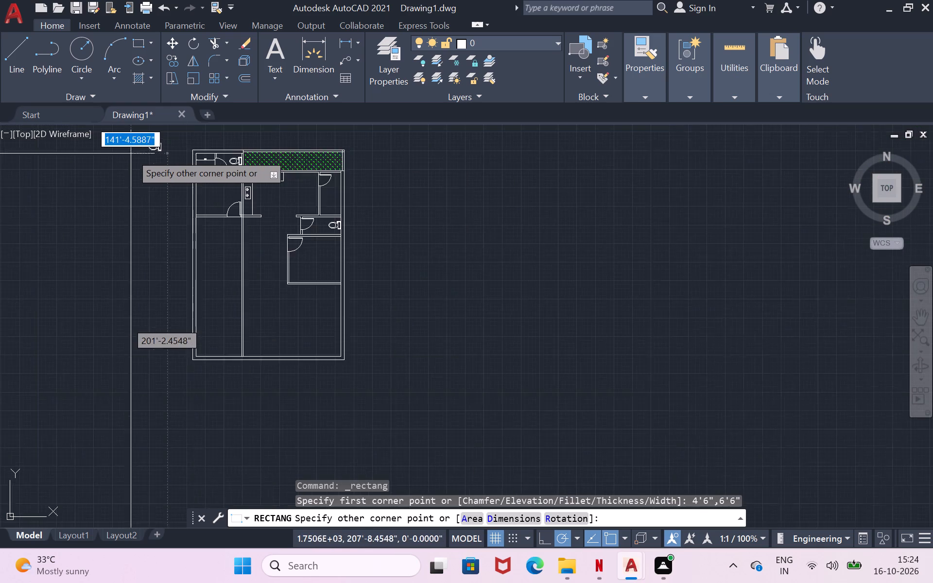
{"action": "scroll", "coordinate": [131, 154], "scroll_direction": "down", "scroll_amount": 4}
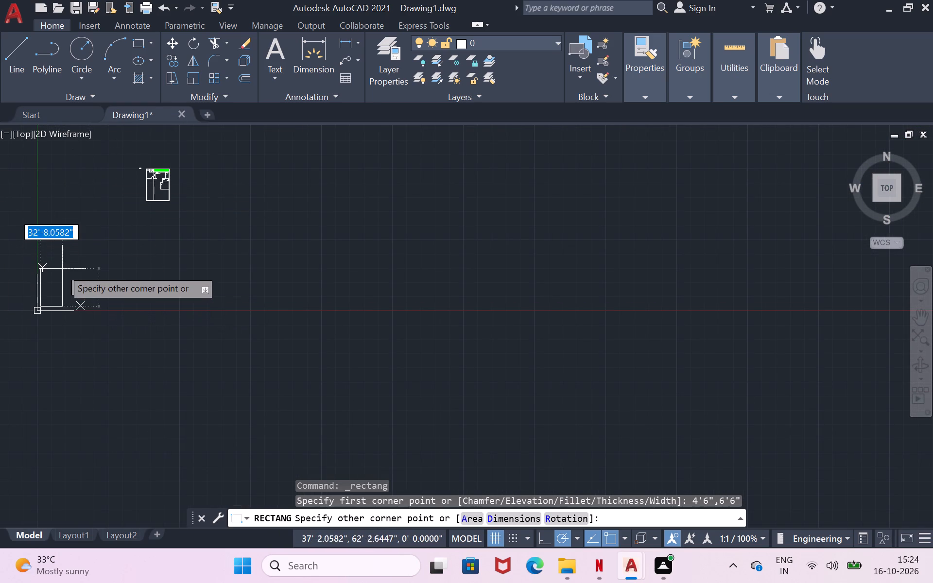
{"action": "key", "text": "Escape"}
Delete the spare toilet left outside the plan near its upper-left corner.
{"action": "scroll", "coordinate": [107, 151], "scroll_direction": "up", "scroll_amount": 2}
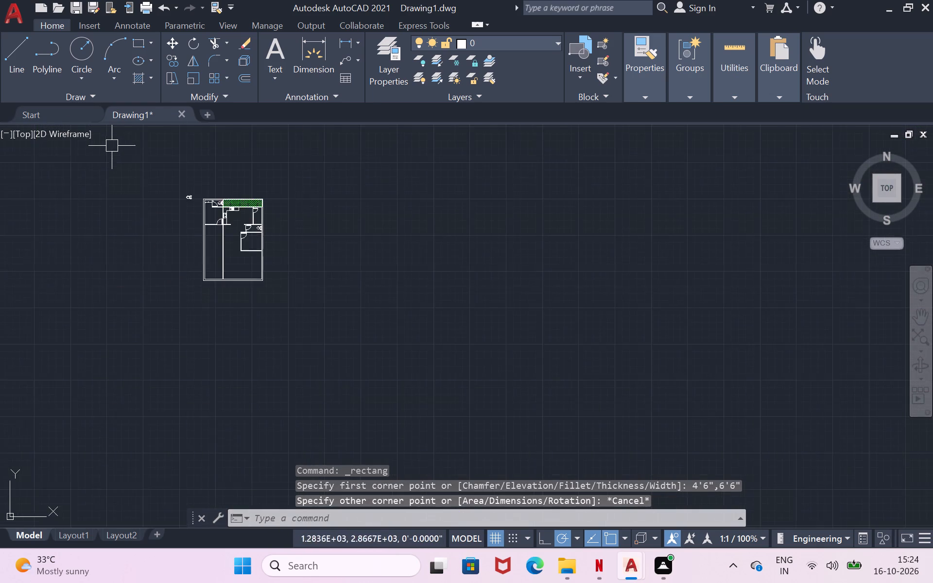
{"action": "scroll", "coordinate": [112, 146], "scroll_direction": "up", "scroll_amount": 1}
{"action": "scroll", "coordinate": [236, 300], "scroll_direction": "up", "scroll_amount": 2}
{"action": "scroll", "coordinate": [244, 284], "scroll_direction": "down", "scroll_amount": 1}
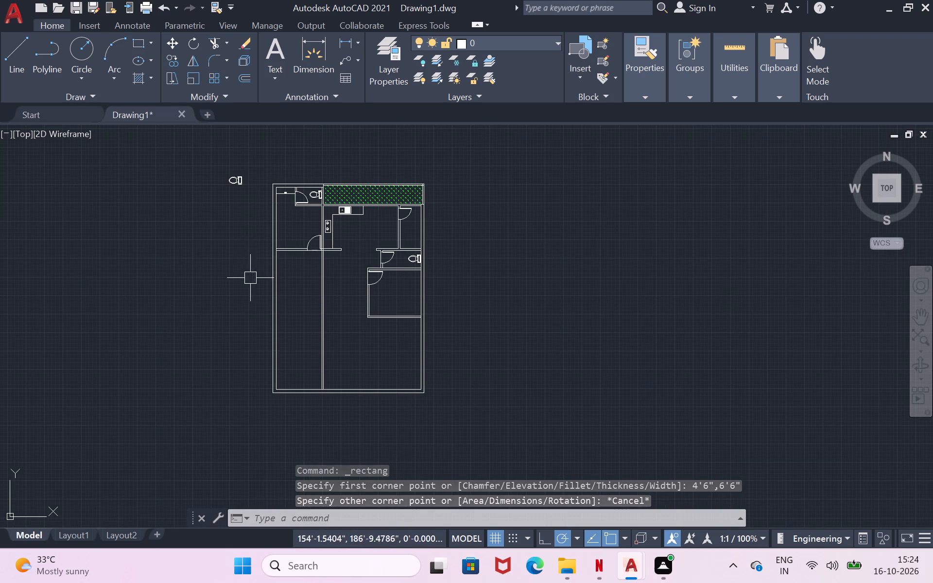
{"action": "left_click", "coordinate": [239, 177]}
{"action": "key", "text": "Delete"}
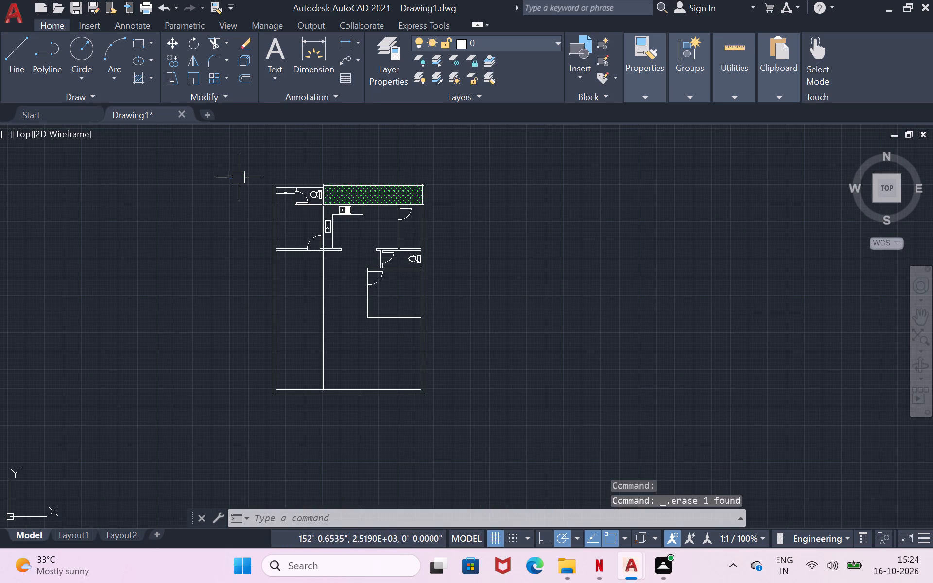
Draw a 4'6" by 6'6" rectangle as a bed outline in the empty space to the right of the plan.
{"action": "scroll", "coordinate": [470, 231], "scroll_direction": "up", "scroll_amount": 1}
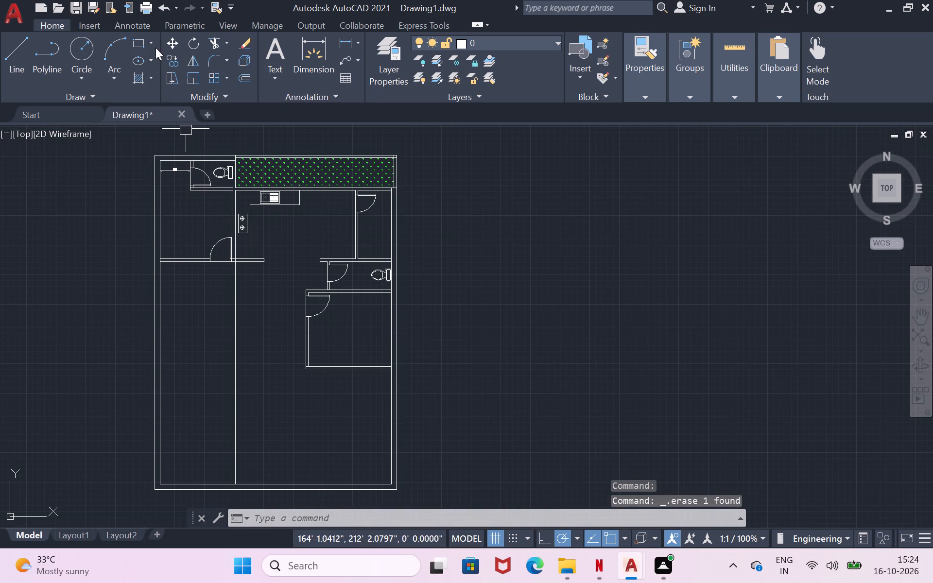
{"action": "left_click", "coordinate": [137, 39]}
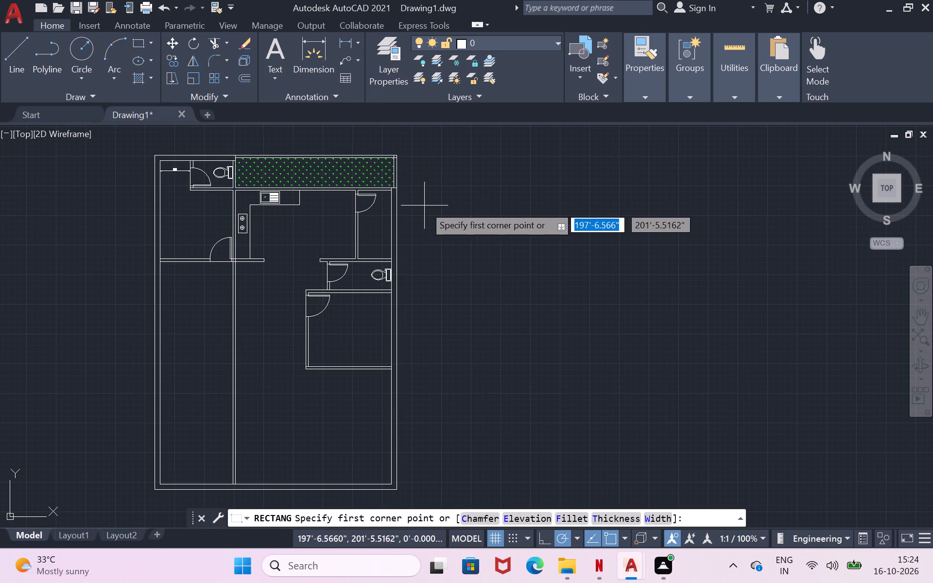
{"action": "left_click", "coordinate": [424, 206]}
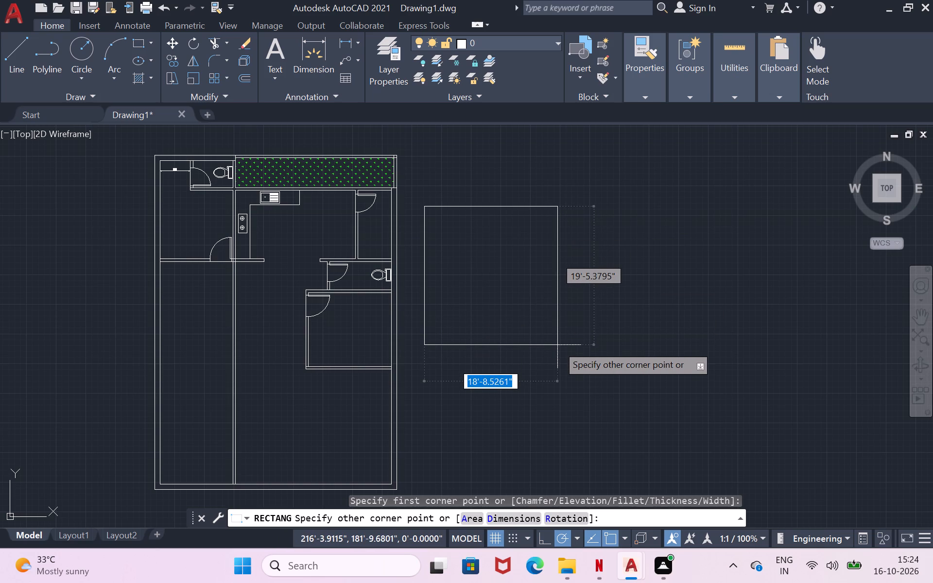
{"action": "type", "text": "4'"}
{"action": "type", "text": "6\""}
{"action": "key", "text": "comma"}
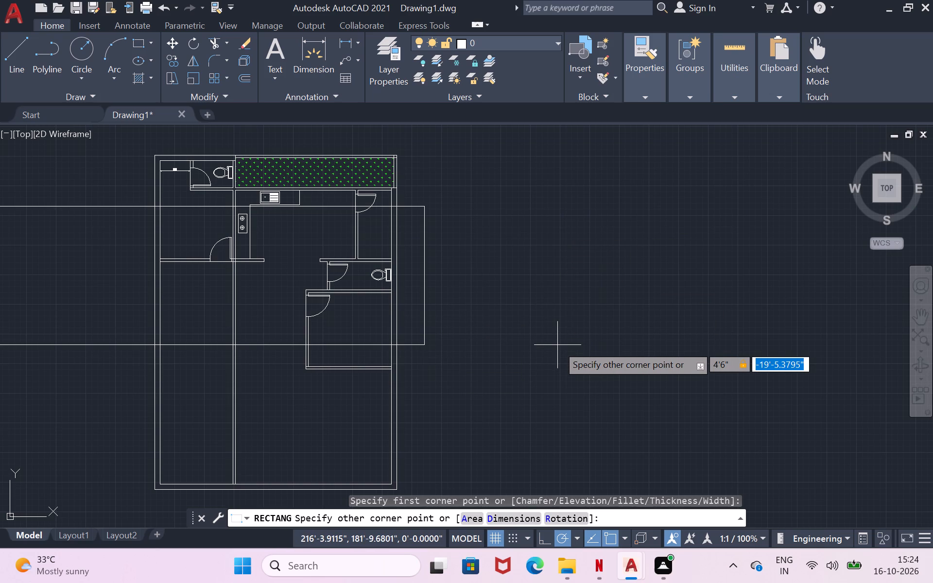
{"action": "key", "text": "6"}
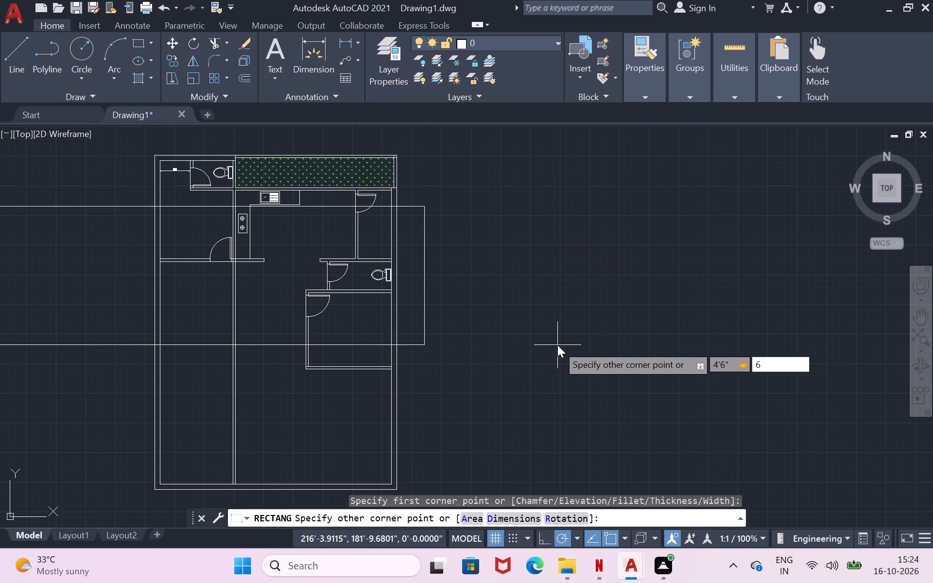
{"action": "key", "text": "apostrophe"}
{"action": "type", "text": "6\""}
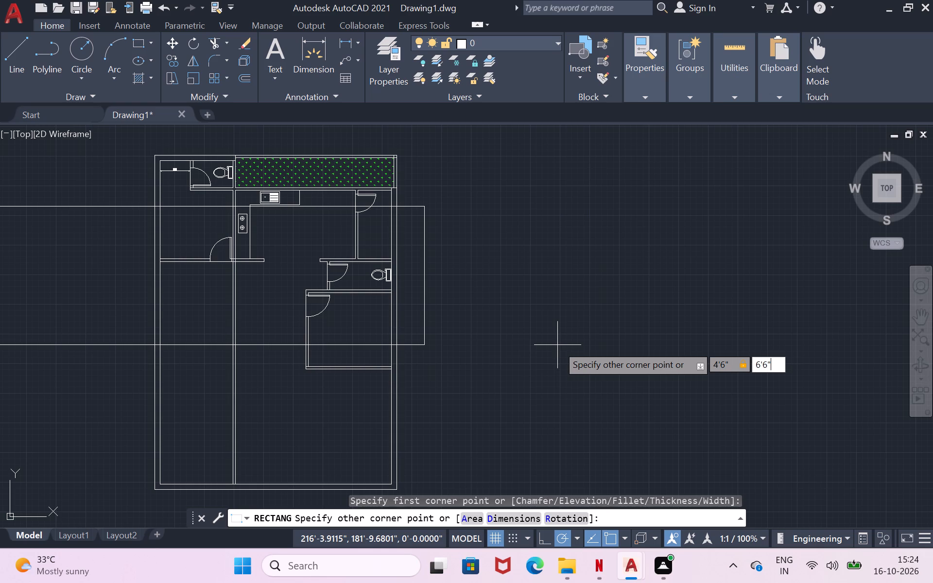
{"action": "key", "text": "Return"}
Draw a wide, shallow pillow rectangle inside the bed outline, just below its top edge and slightly inset from both sides.
{"action": "scroll", "coordinate": [415, 150], "scroll_direction": "up", "scroll_amount": 3}
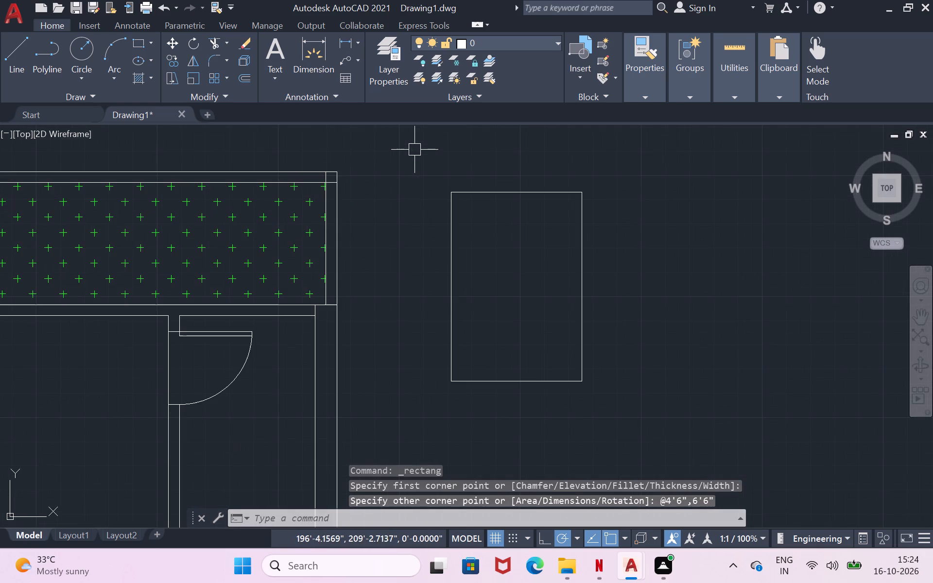
{"action": "left_click", "coordinate": [139, 39]}
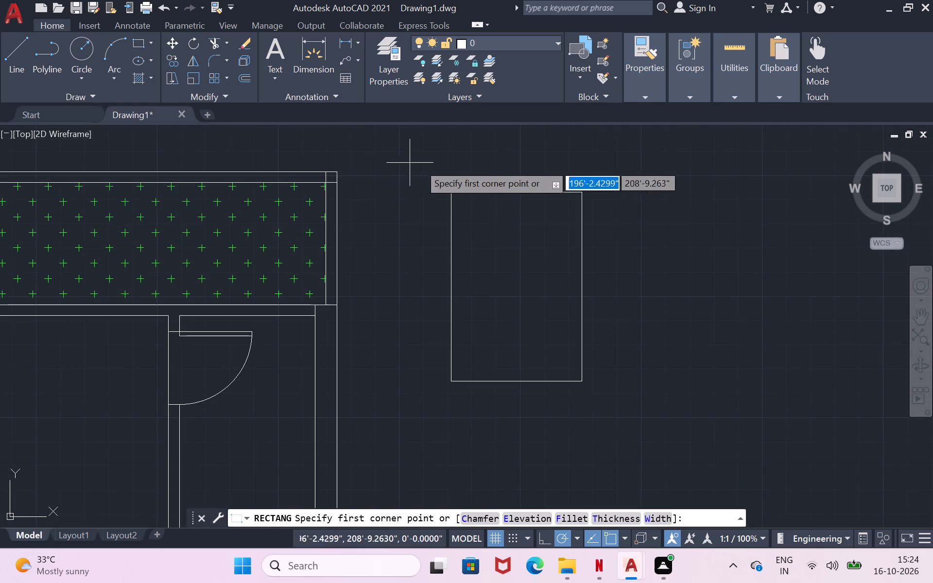
{"action": "left_click", "coordinate": [457, 204]}
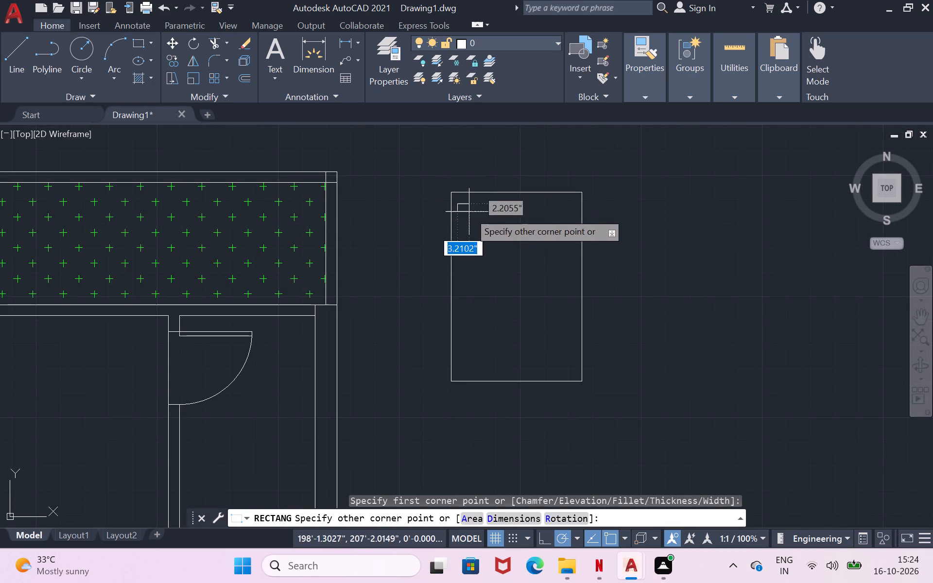
{"action": "left_click", "coordinate": [575, 238]}
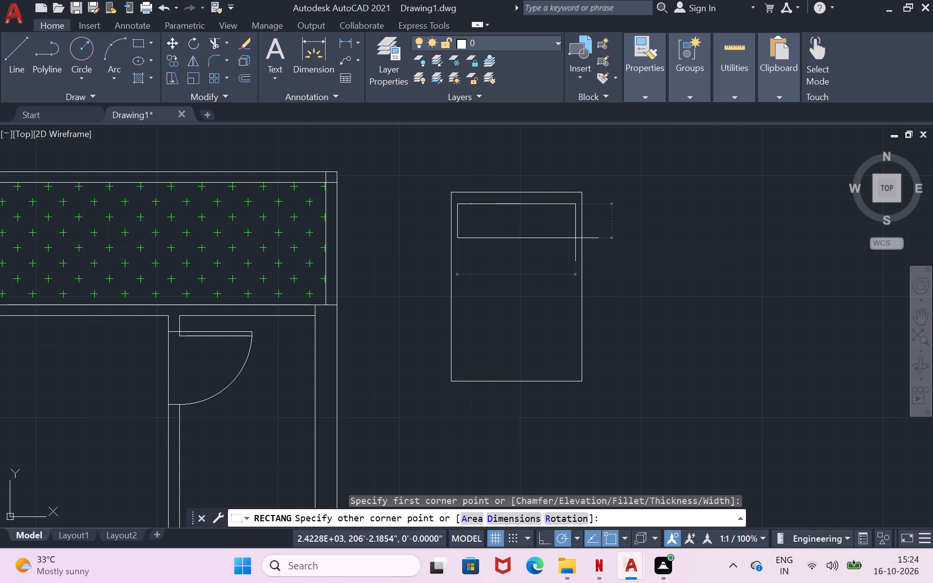
Draw a horizontal 4'-6" line across the full width of the bed, just below the pillow rectangle.
{"action": "left_click", "coordinate": [10, 49]}
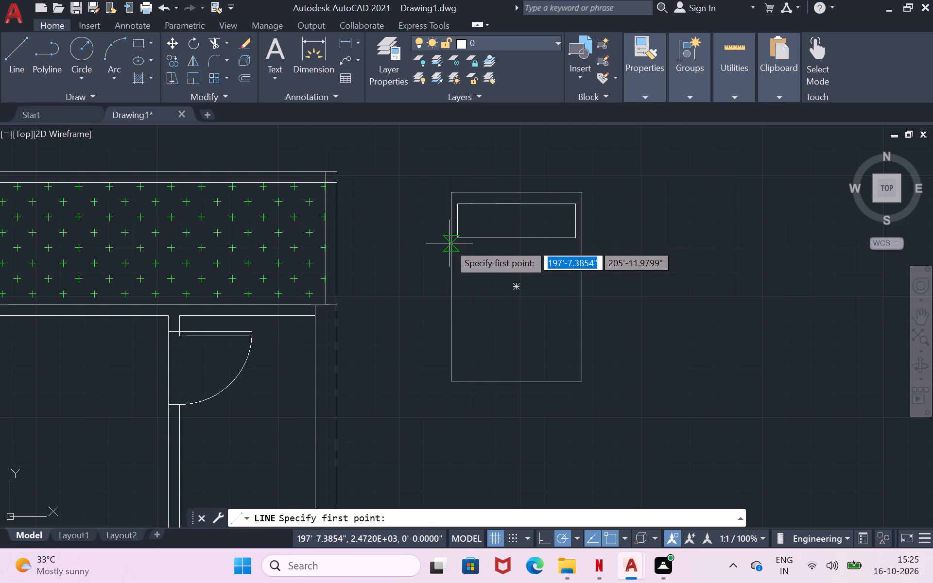
{"action": "left_click", "coordinate": [449, 243]}
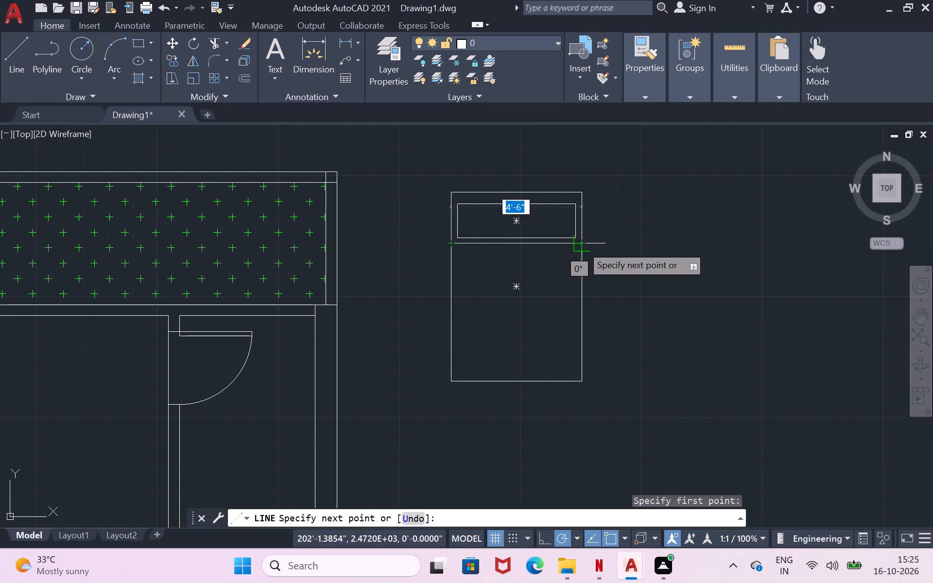
{"action": "left_click", "coordinate": [582, 245]}
{"action": "key", "text": "Return"}
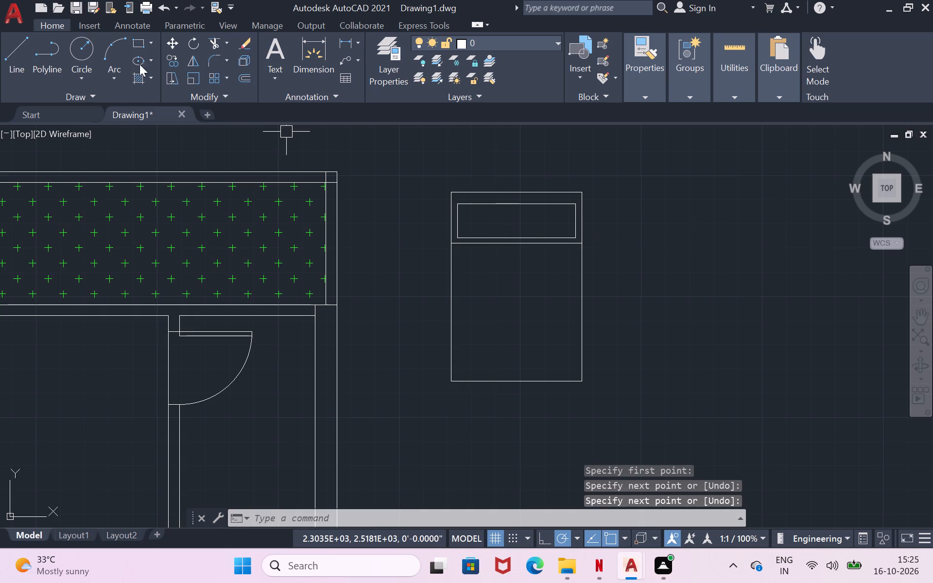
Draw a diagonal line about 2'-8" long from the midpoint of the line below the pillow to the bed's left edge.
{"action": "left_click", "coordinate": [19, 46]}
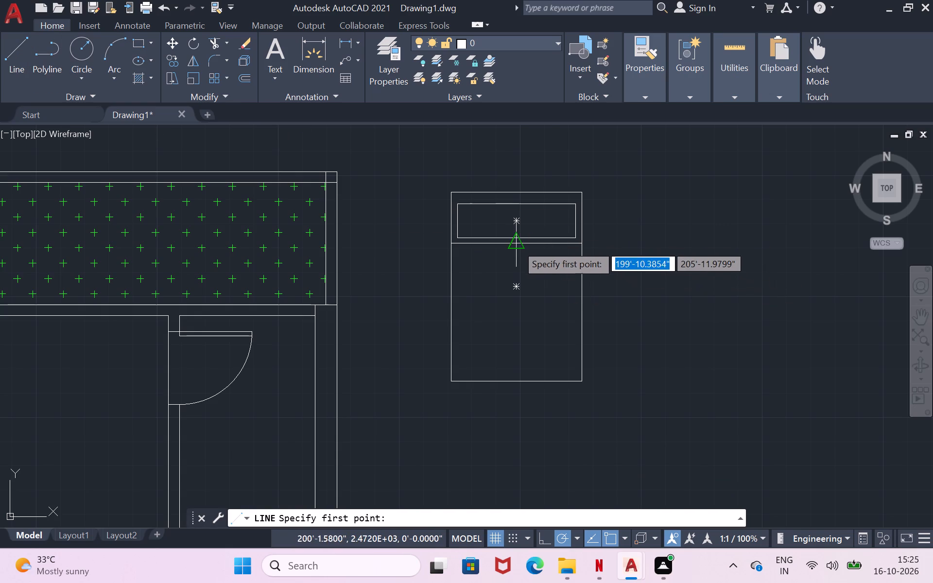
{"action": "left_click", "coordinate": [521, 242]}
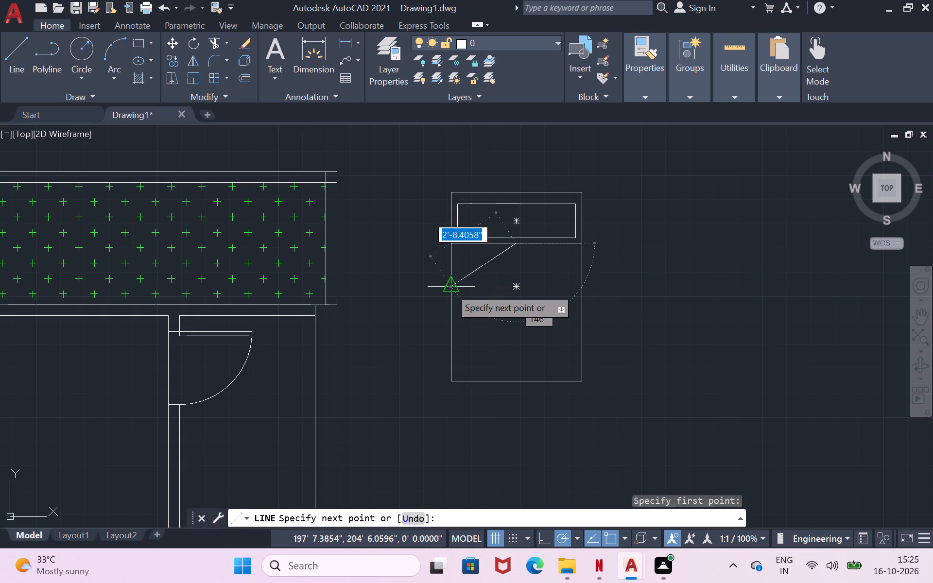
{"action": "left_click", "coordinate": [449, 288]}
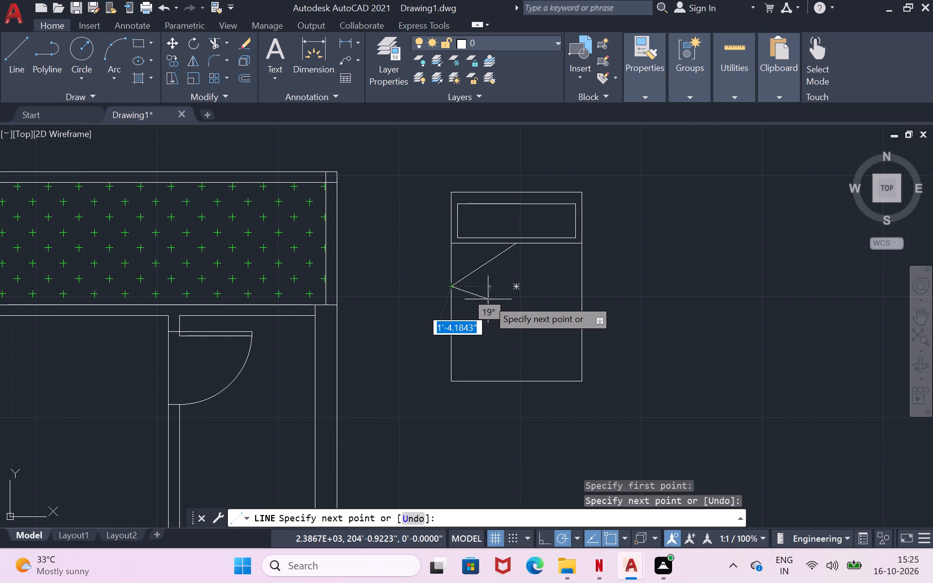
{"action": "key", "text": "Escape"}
Draw a steep slanted line from the midpoint of the line below the pillow down-left to a point inside the bed.
{"action": "key", "text": "k"}
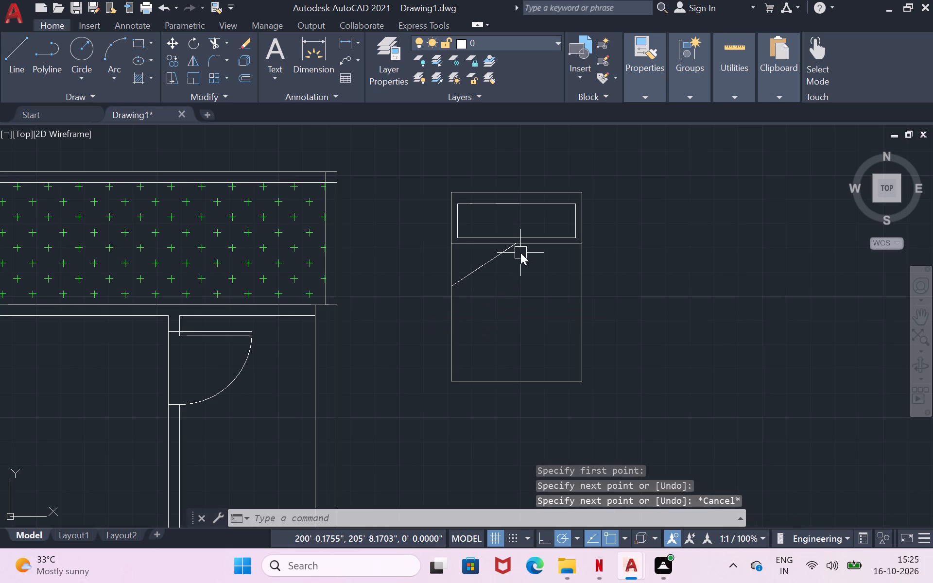
{"action": "key", "text": "BackSpace"}
{"action": "key", "text": "l"}
{"action": "key", "text": "Return"}
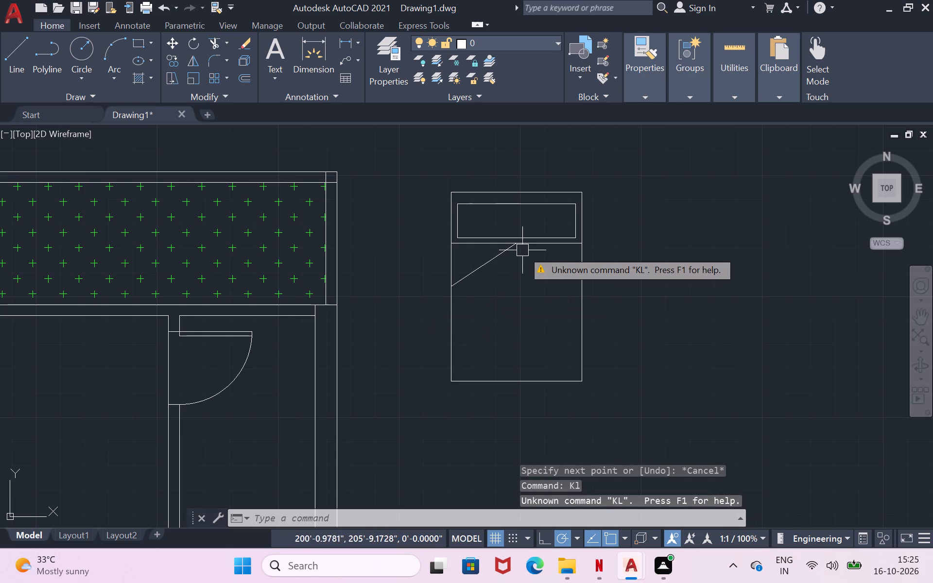
{"action": "key", "text": "l"}
{"action": "key", "text": "Return"}
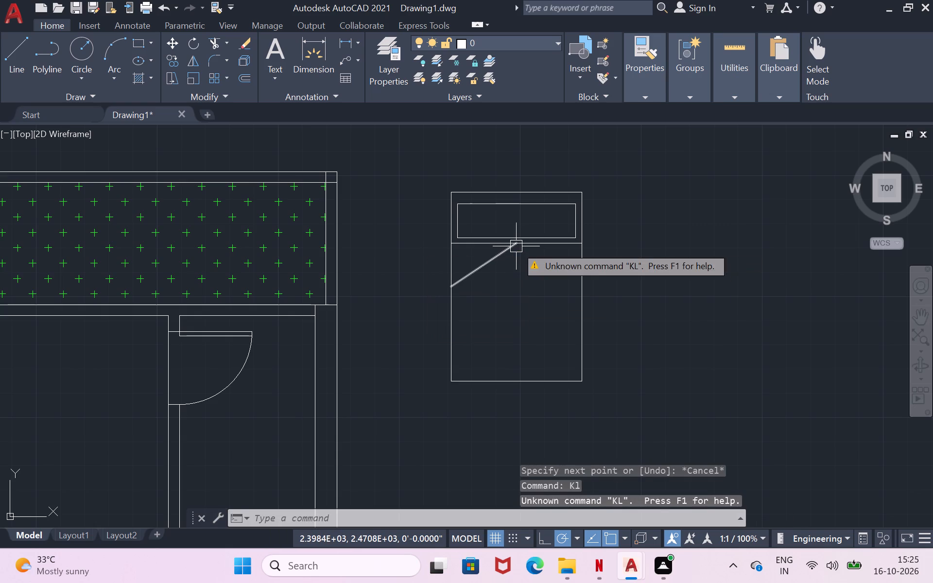
{"action": "left_click", "coordinate": [516, 246]}
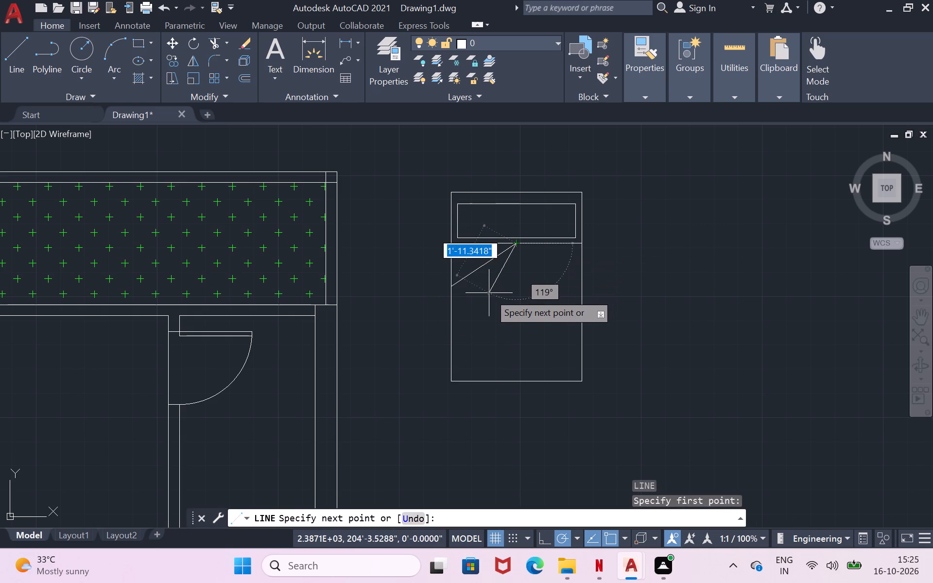
{"action": "left_click", "coordinate": [490, 303]}
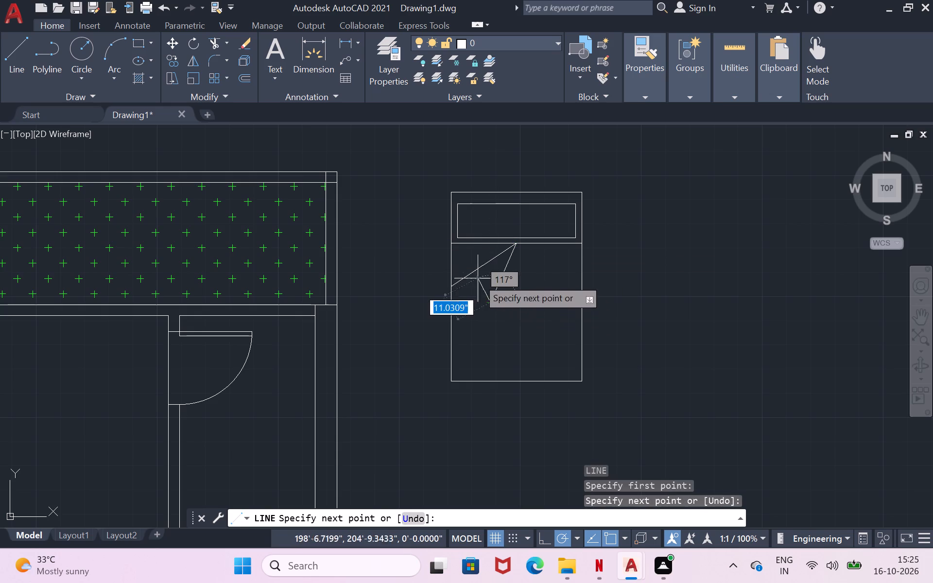
{"action": "key", "text": "Escape"}
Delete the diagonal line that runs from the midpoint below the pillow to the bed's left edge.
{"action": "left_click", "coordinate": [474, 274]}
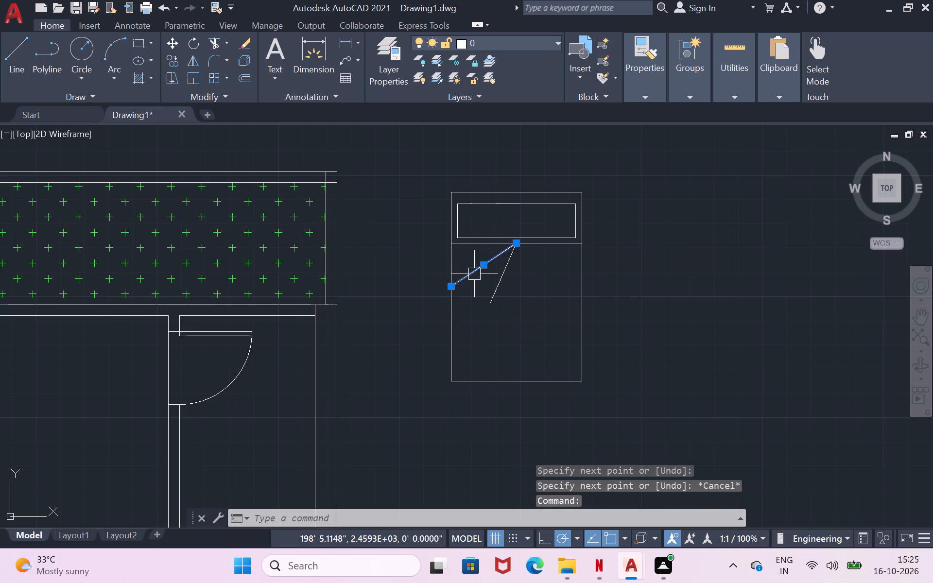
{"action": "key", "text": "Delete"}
Draw a diagonal from the midpoint below the pillow to the bed's left edge, ending slightly lower than the steep line's free end.
{"action": "key", "text": "l"}
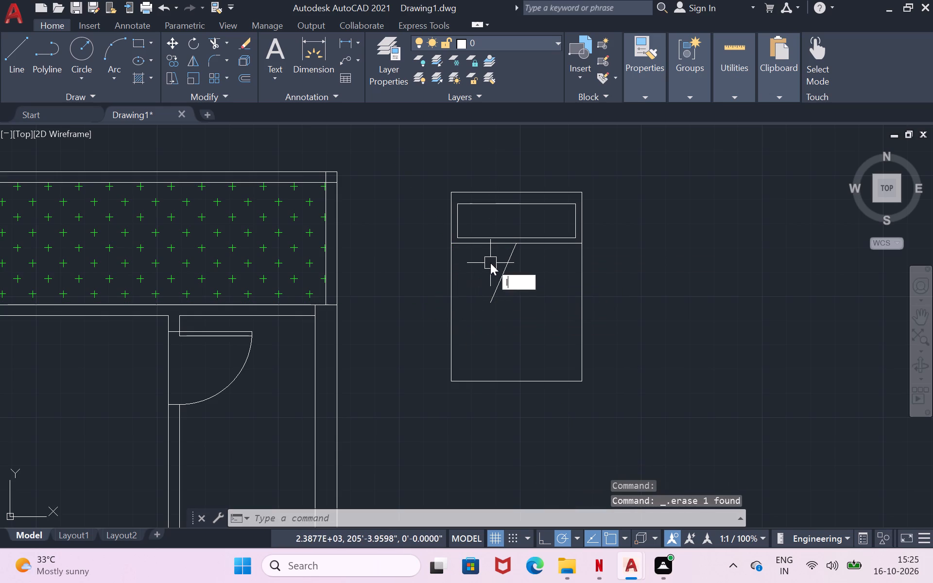
{"action": "key", "text": "Return"}
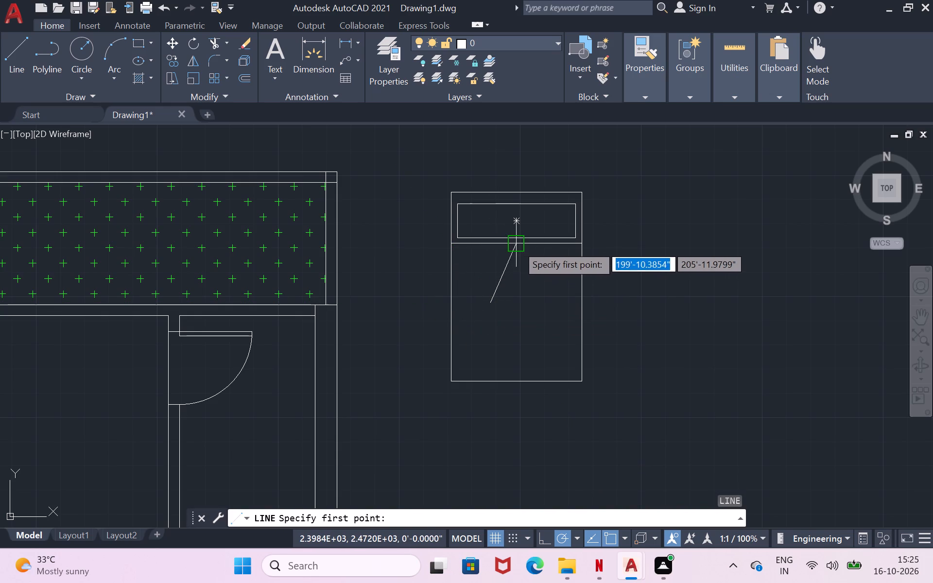
{"action": "left_click", "coordinate": [518, 245]}
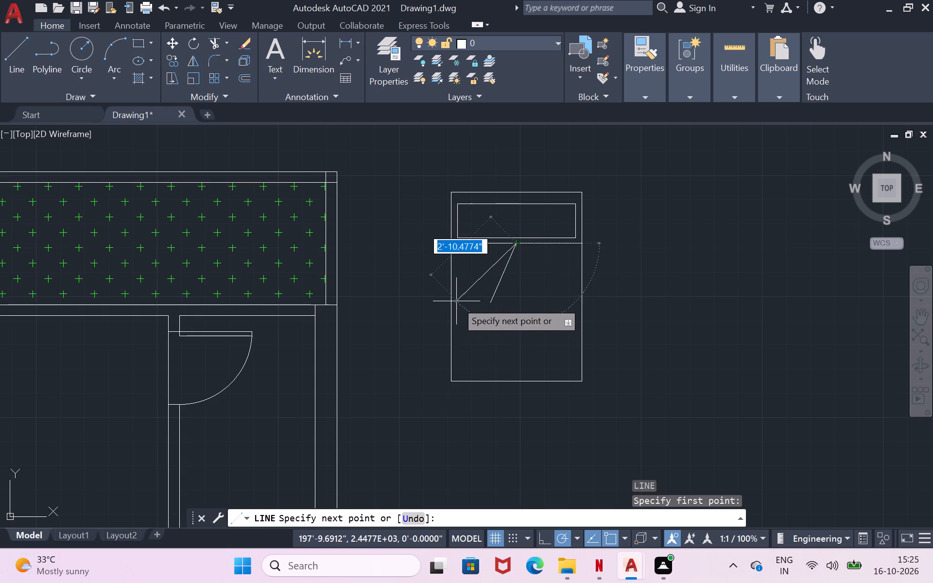
{"action": "left_click", "coordinate": [451, 307]}
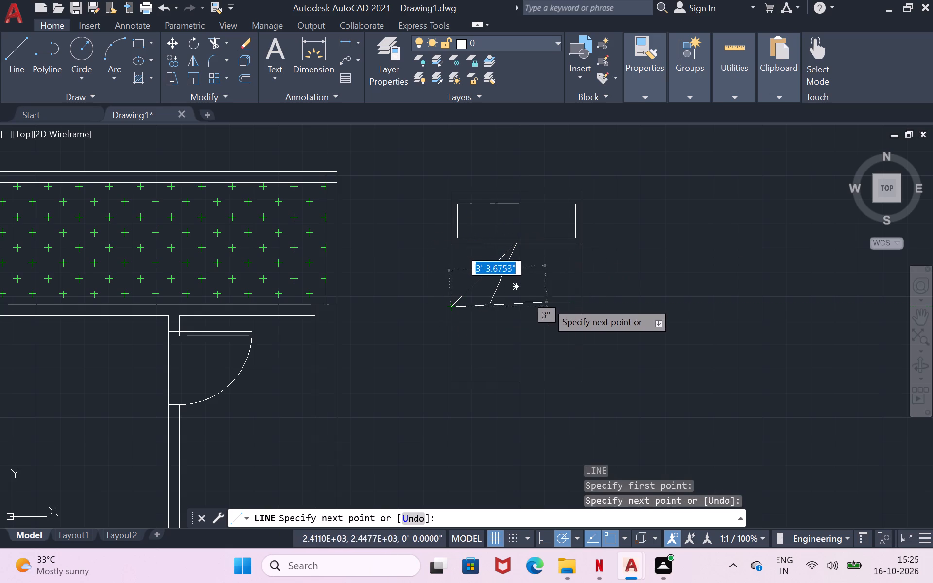
{"action": "key", "text": "Return"}
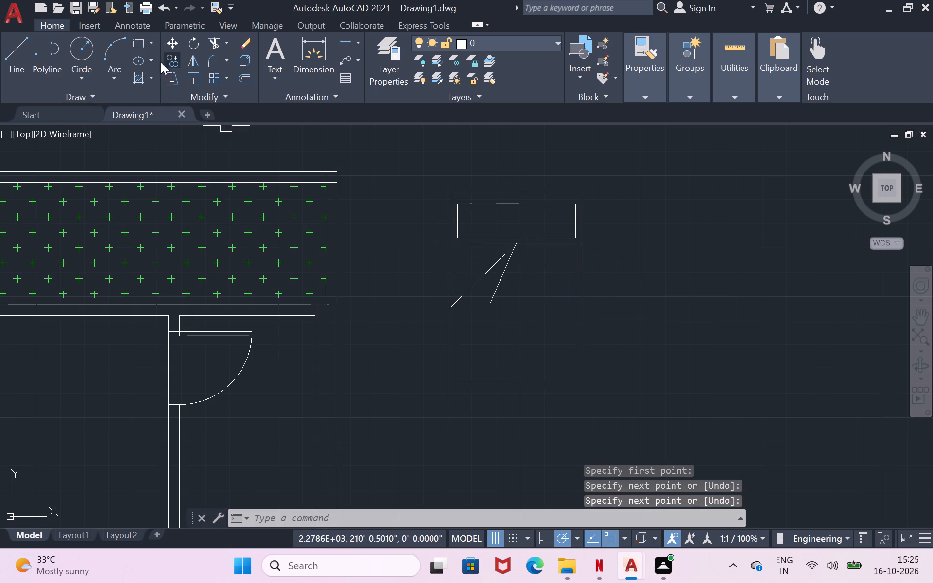
Draw a three-point arc from the steep line's lower end through the diagonal's end on the bed's left edge, ending inside the bed.
{"action": "left_click", "coordinate": [106, 42]}
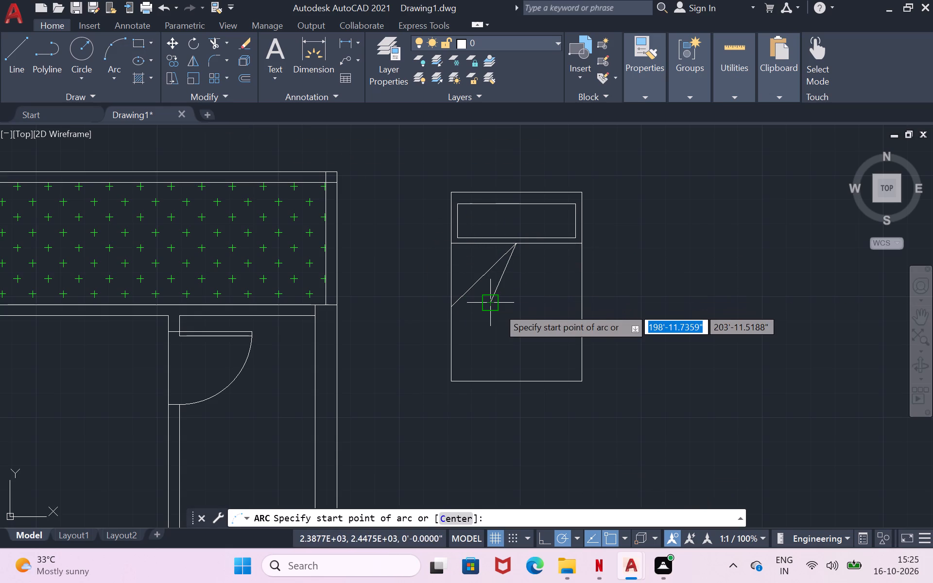
{"action": "left_click", "coordinate": [498, 308]}
{"action": "left_click", "coordinate": [452, 306]}
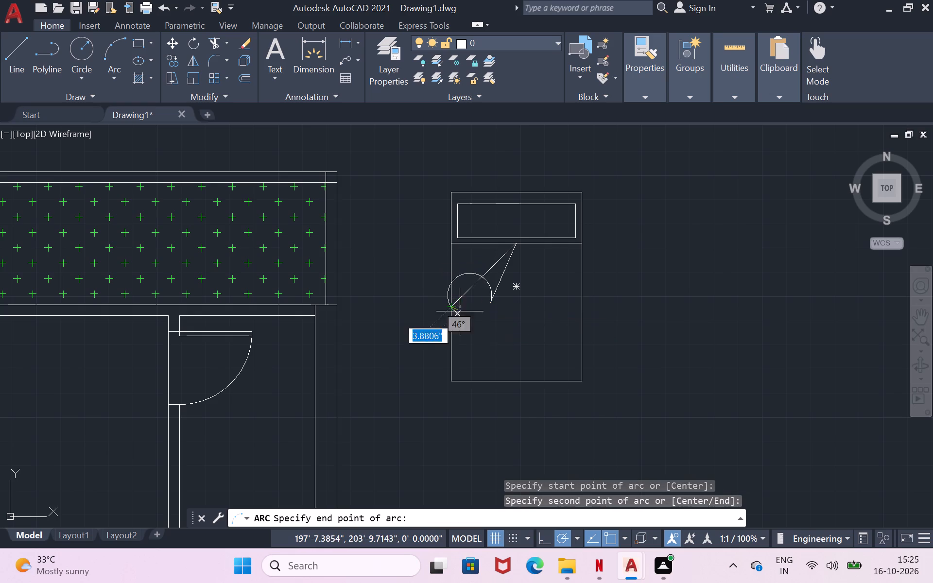
{"action": "left_click", "coordinate": [525, 335]}
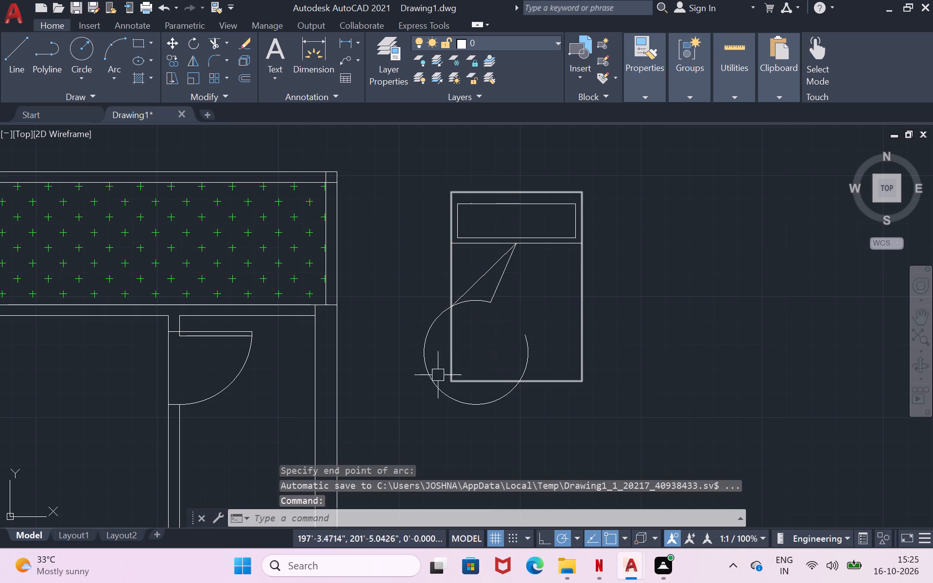
Trim the arc so only the short curve between the bed's left edge and the steep line's lower end is left.
{"action": "left_click", "coordinate": [213, 37]}
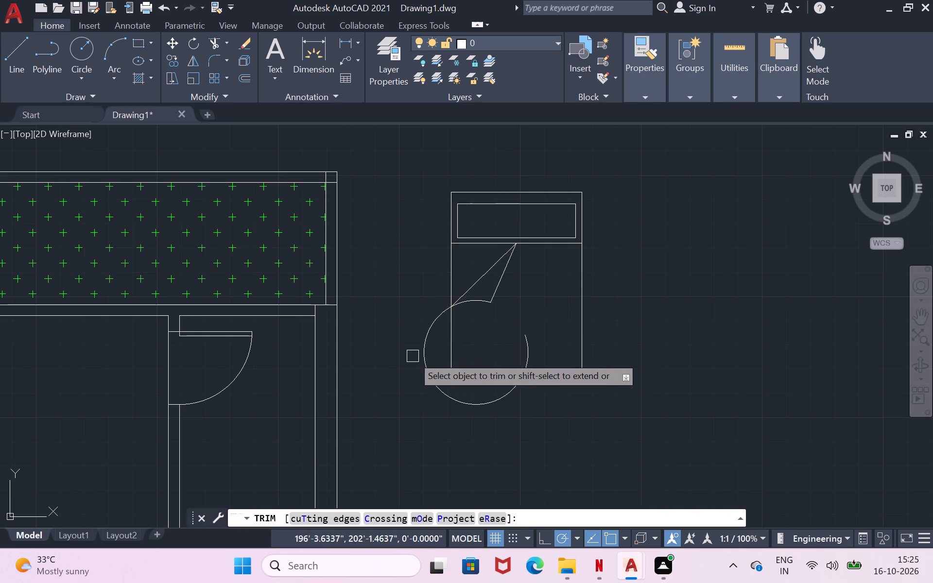
{"action": "left_click", "coordinate": [422, 363]}
{"action": "left_click", "coordinate": [527, 353]}
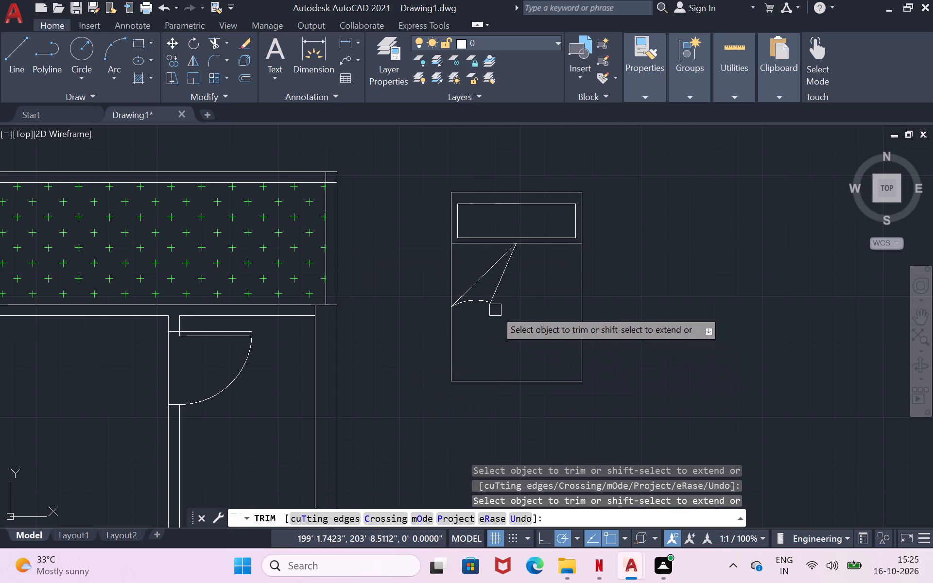
{"action": "key", "text": "Return"}
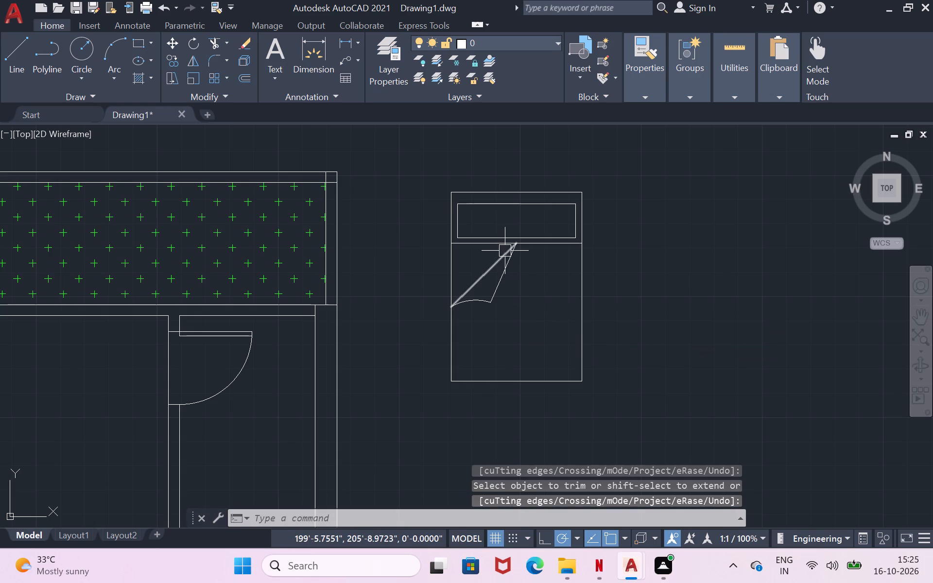
Mirror the folded-sheet shape of two lines and an arc about the bed's vertical centreline, keeping the original.
{"action": "left_click", "coordinate": [509, 258]}
{"action": "left_click", "coordinate": [506, 270]}
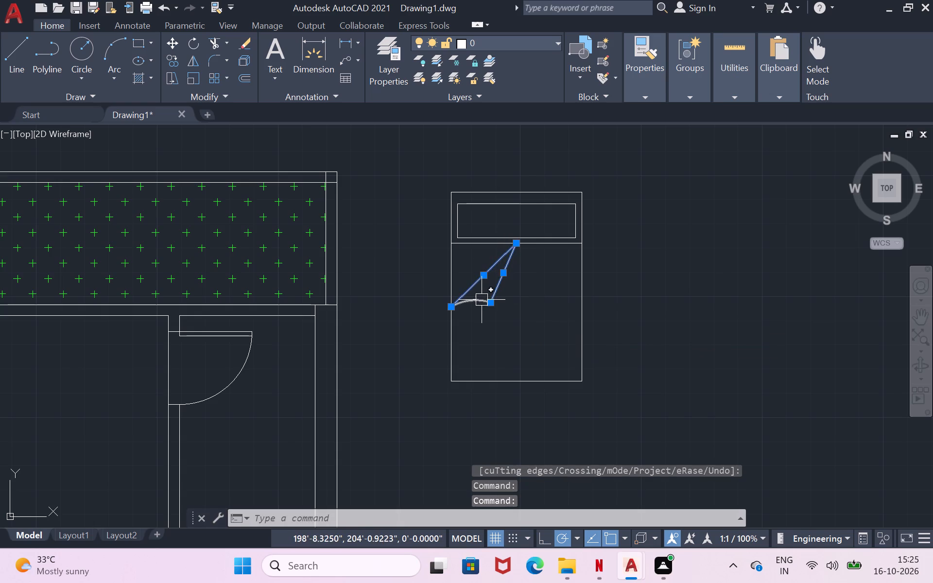
{"action": "left_click", "coordinate": [481, 300]}
{"action": "type", "text": "mi"}
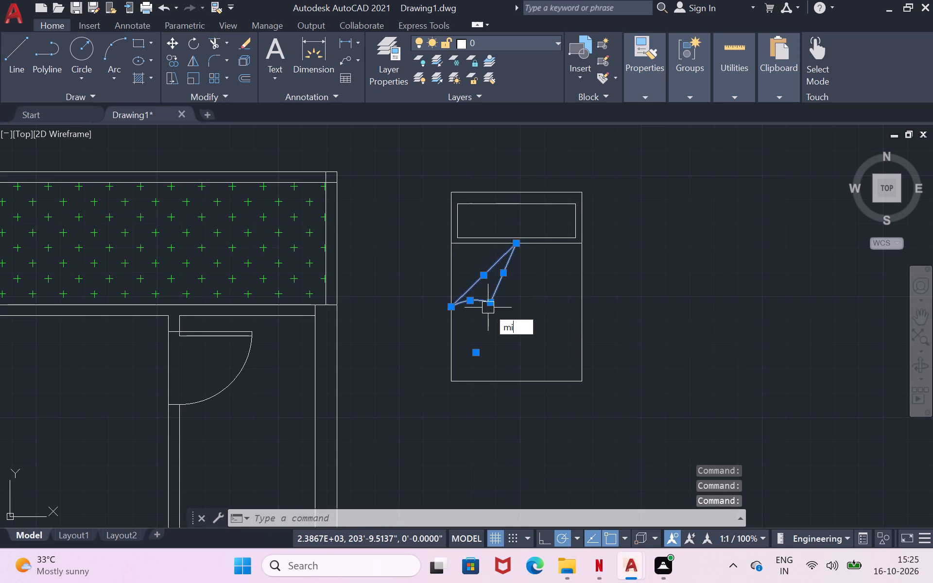
{"action": "key", "text": "Return"}
{"action": "left_click", "coordinate": [517, 245]}
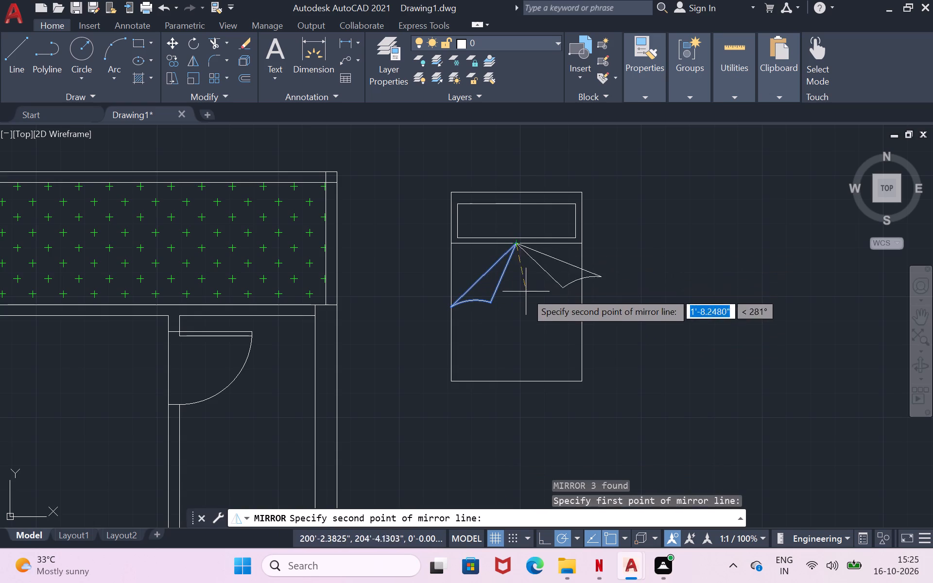
{"action": "left_click", "coordinate": [514, 309]}
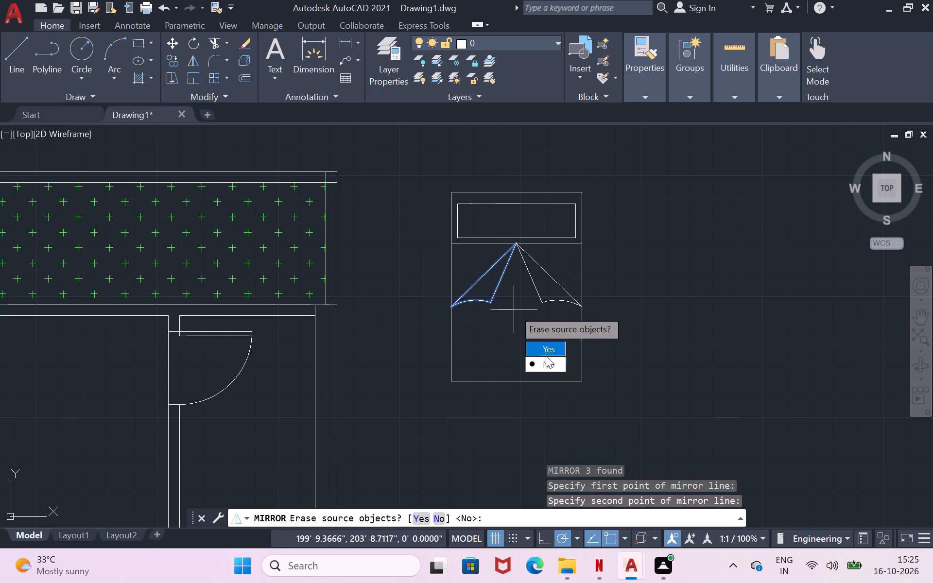
{"action": "left_click_drag", "start_coordinate": [546, 361], "coordinate": [514, 309]}
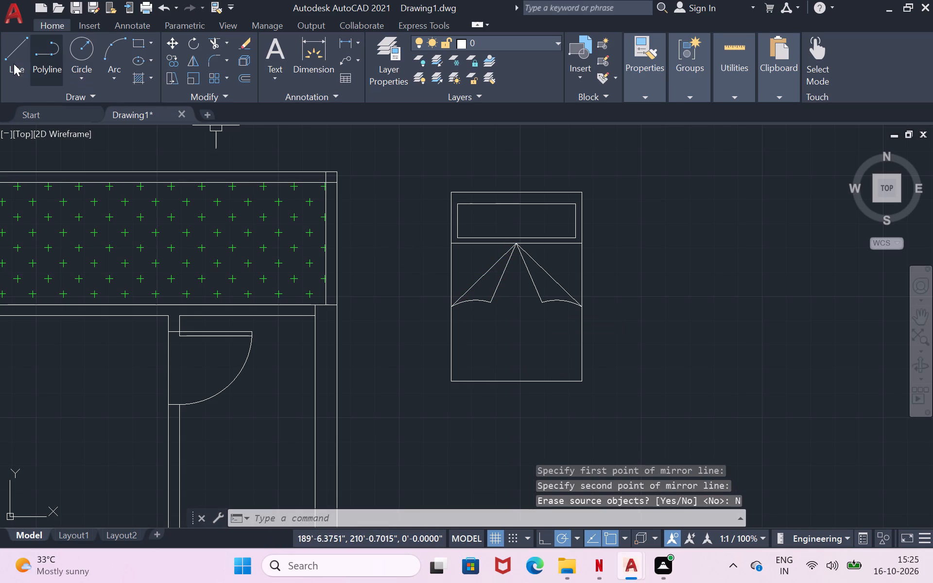
Draw a rectangular band about 5.4" high across the bed's full width, just below the folded-sheet arcs.
{"action": "left_click", "coordinate": [140, 42]}
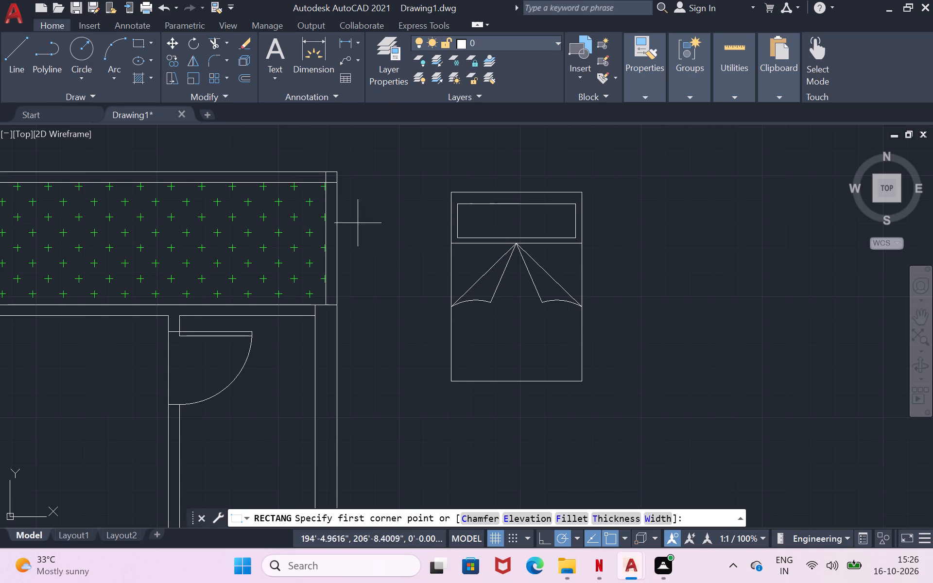
{"action": "left_click", "coordinate": [451, 330]}
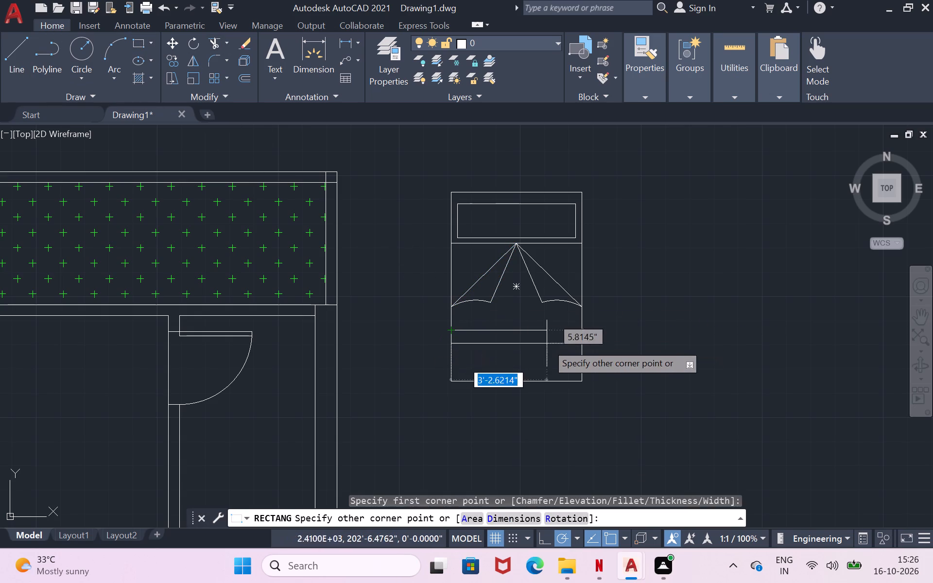
{"action": "left_click", "coordinate": [581, 343]}
{"action": "key", "text": "Return"}
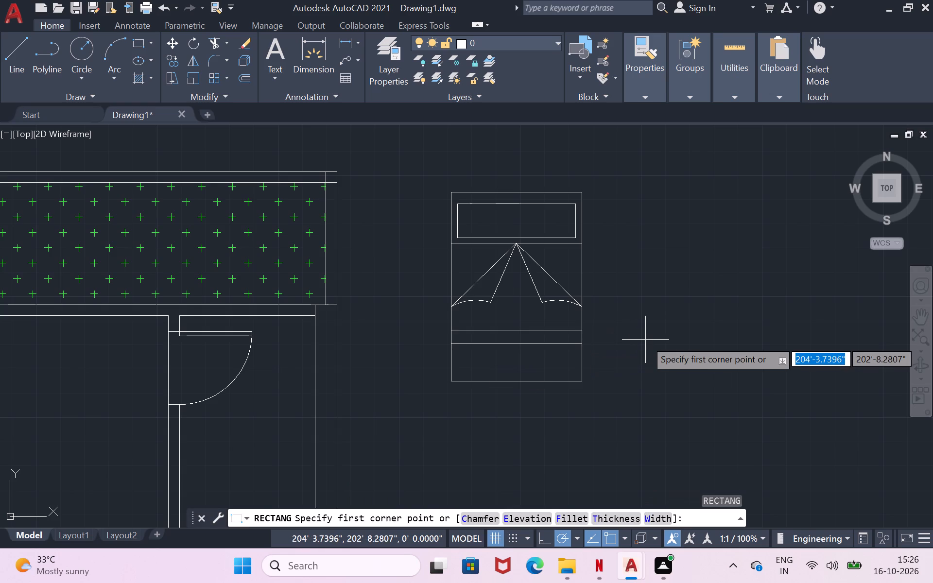
Draw a vertical line through the middle of the pillow rectangle, from its top edge midpoint to its bottom edge midpoint.
{"action": "scroll", "coordinate": [645, 340], "scroll_direction": "down", "scroll_amount": 1}
{"action": "scroll", "coordinate": [570, 262], "scroll_direction": "up", "scroll_amount": 1}
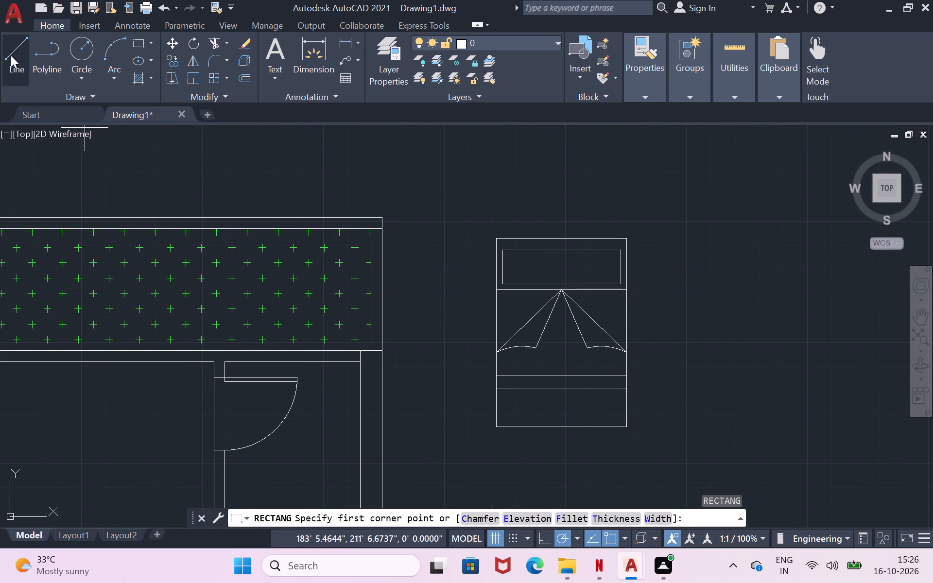
{"action": "left_click", "coordinate": [11, 55]}
{"action": "left_click", "coordinate": [556, 250]}
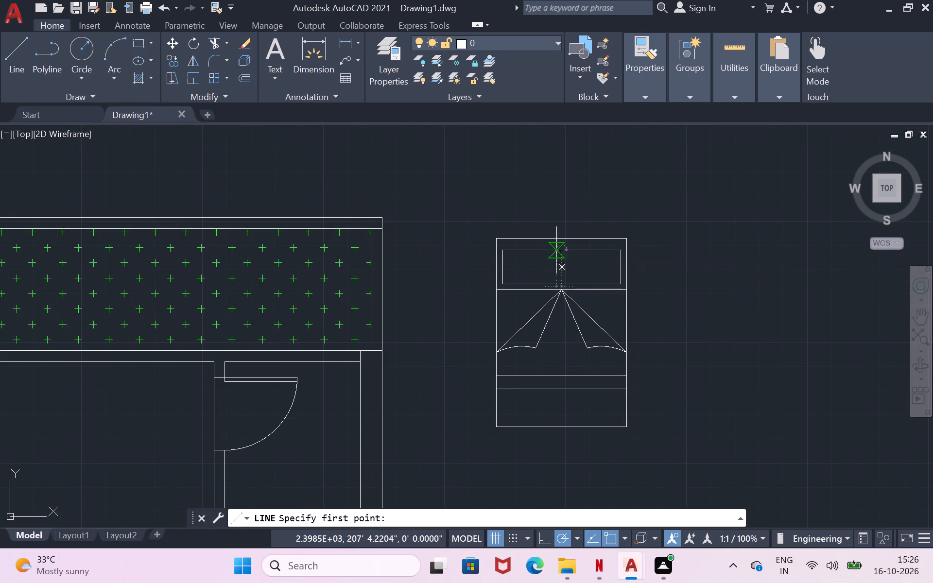
{"action": "left_click", "coordinate": [560, 285]}
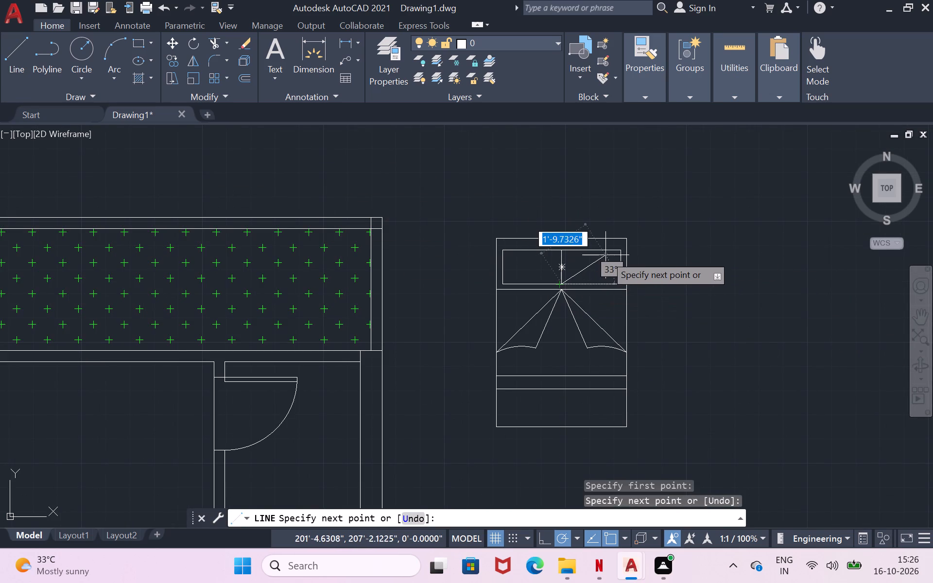
{"action": "key", "text": "Return"}
Offset the pillow's vertical centre line by 2" to both sides.
{"action": "scroll", "coordinate": [556, 293], "scroll_direction": "up", "scroll_amount": 2}
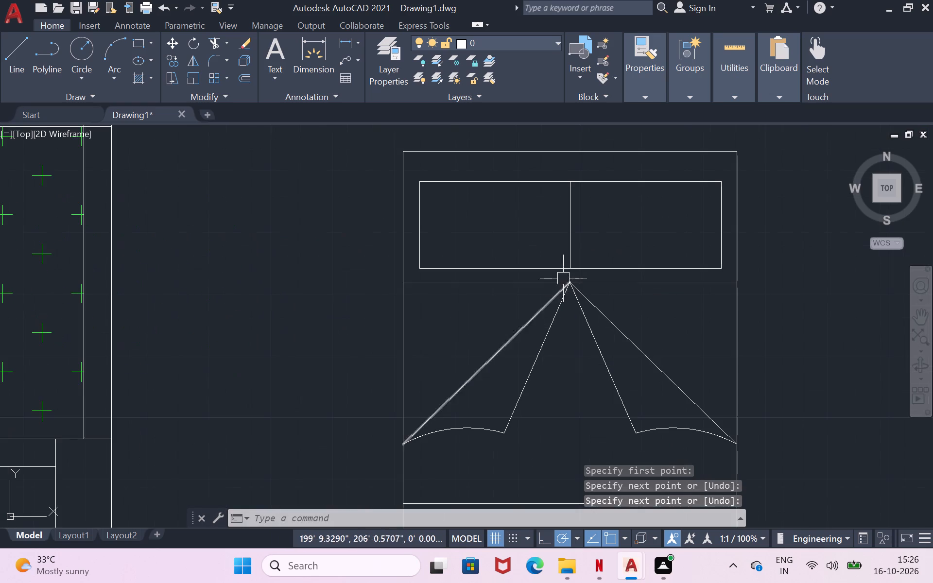
{"action": "left_click", "coordinate": [571, 236]}
{"action": "key", "text": "o"}
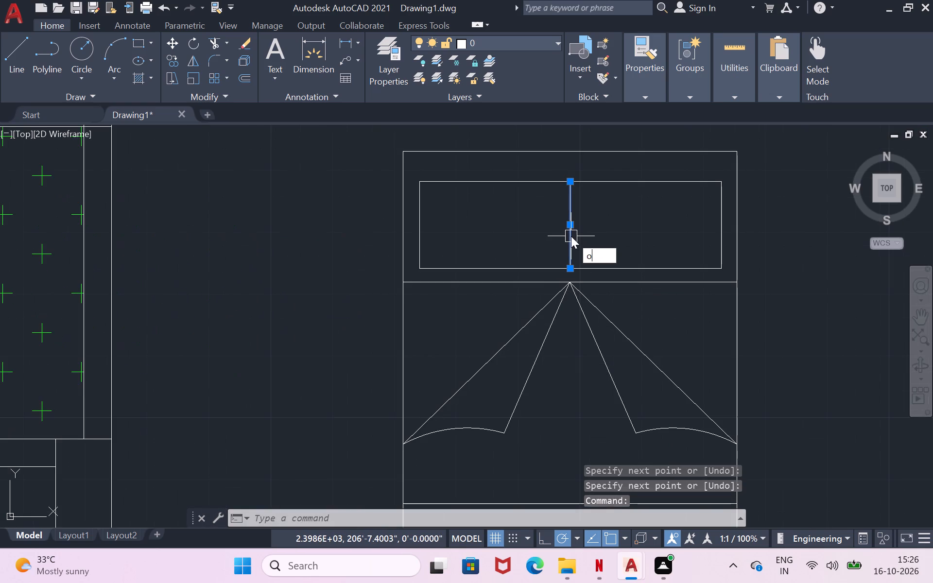
{"action": "key", "text": "Return"}
{"action": "left_click", "coordinate": [571, 236]}
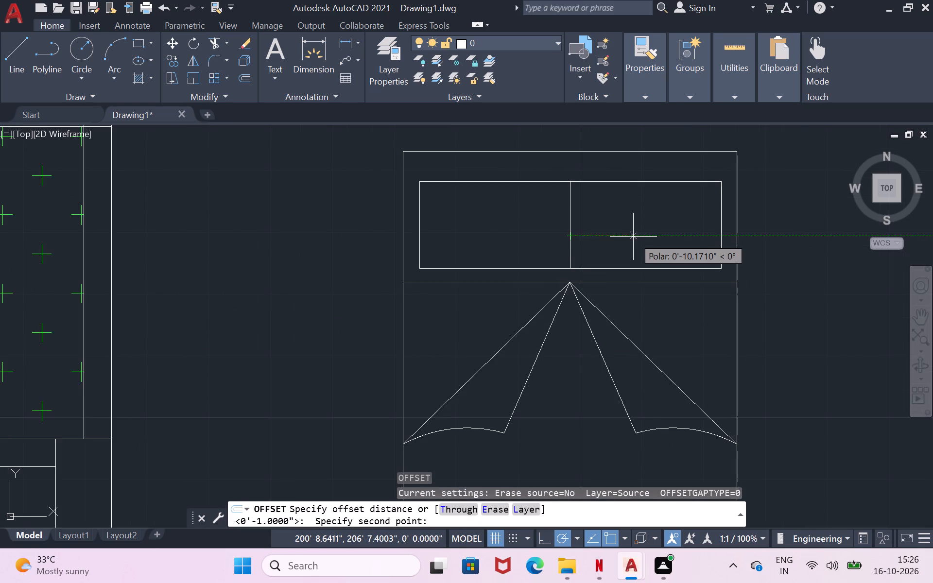
{"action": "type", "text": "2\""}
{"action": "key", "text": "Return"}
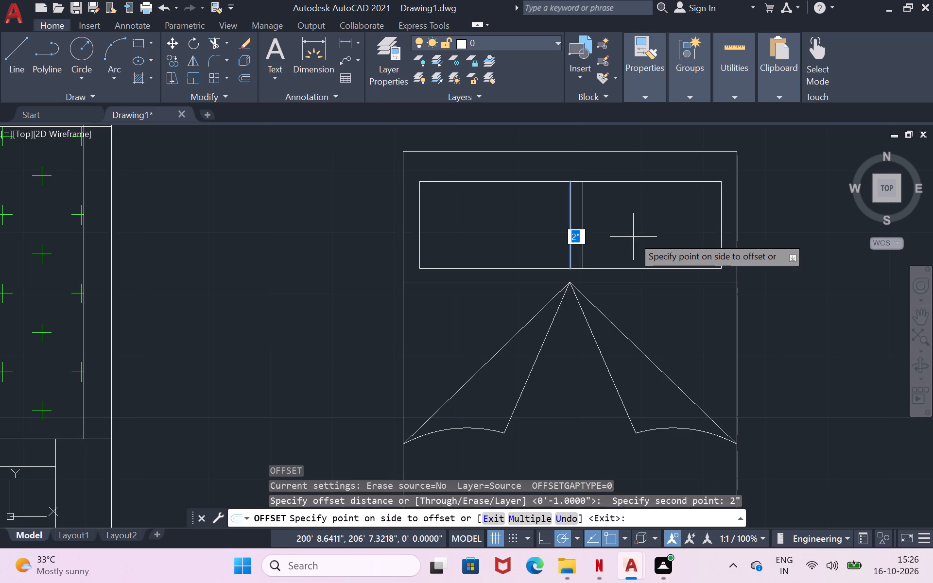
{"action": "left_click", "coordinate": [633, 237]}
{"action": "left_click", "coordinate": [566, 239]}
{"action": "left_click", "coordinate": [545, 239]}
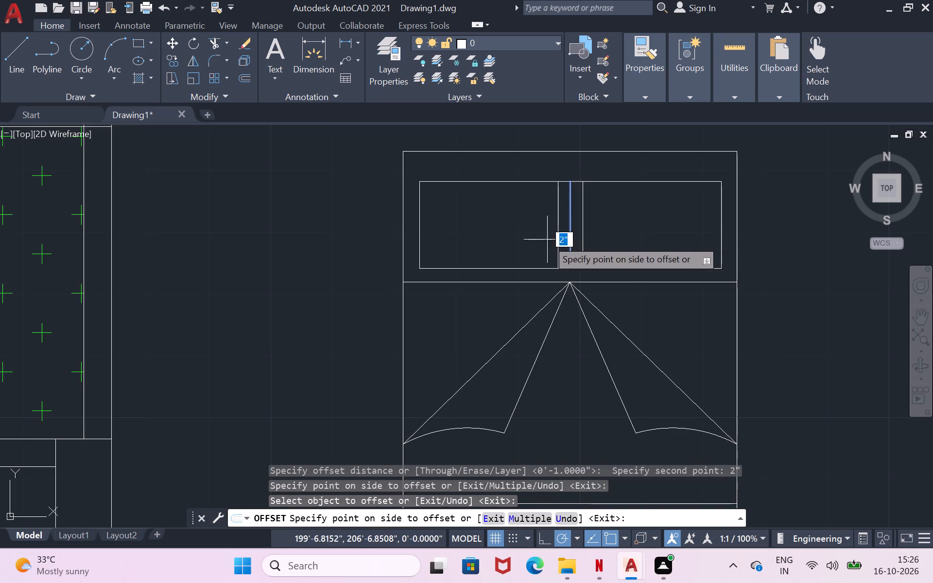
Trim away the centre line and the top and bottom pillow edges between the two offset lines, leaving two separate pillows.
{"action": "left_click", "coordinate": [216, 40]}
{"action": "left_click", "coordinate": [570, 219]}
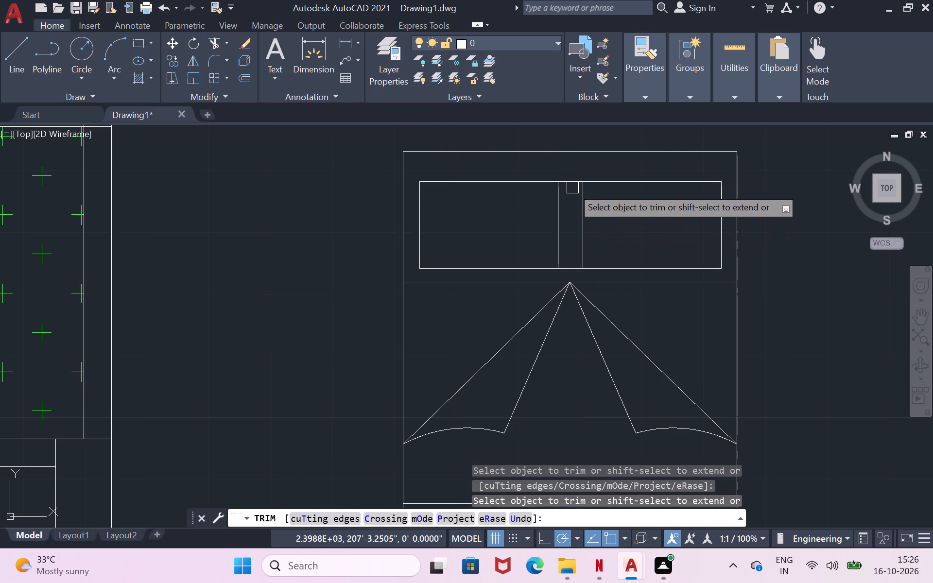
{"action": "left_click", "coordinate": [572, 184]}
{"action": "left_click", "coordinate": [569, 268]}
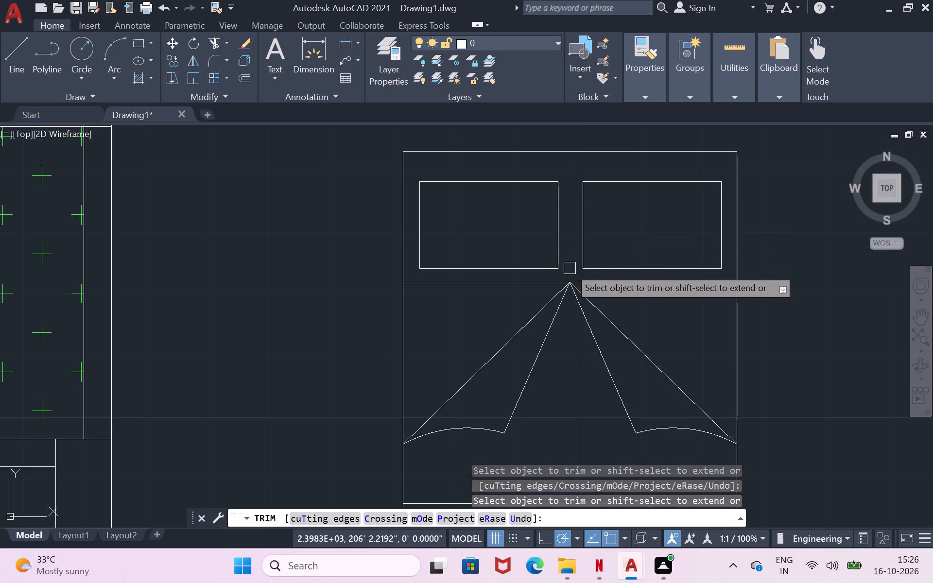
{"action": "scroll", "coordinate": [572, 266], "scroll_direction": "down", "scroll_amount": 3}
{"action": "key", "text": "Return"}
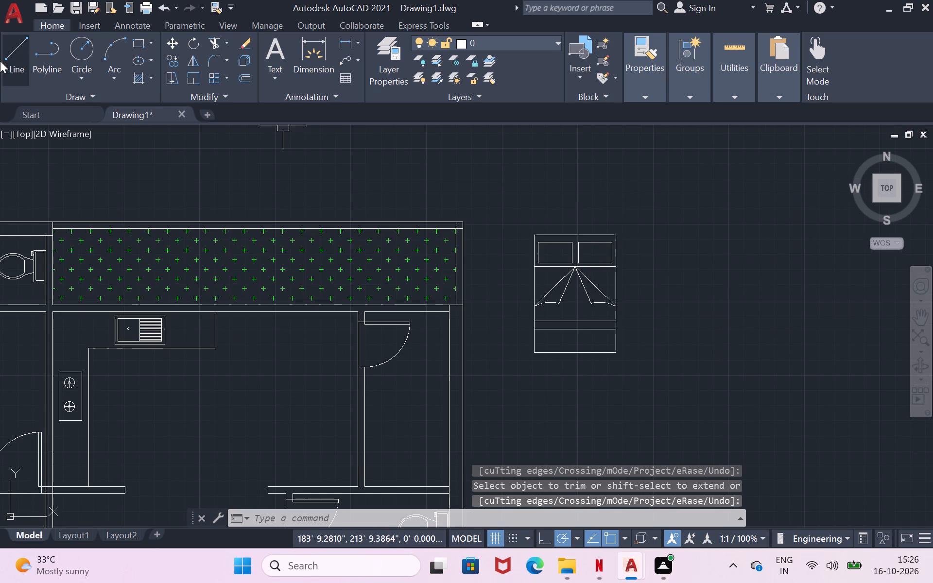
Start a line from the bed's top-right corner for an object beside the bed.
{"action": "left_click", "coordinate": [14, 58]}
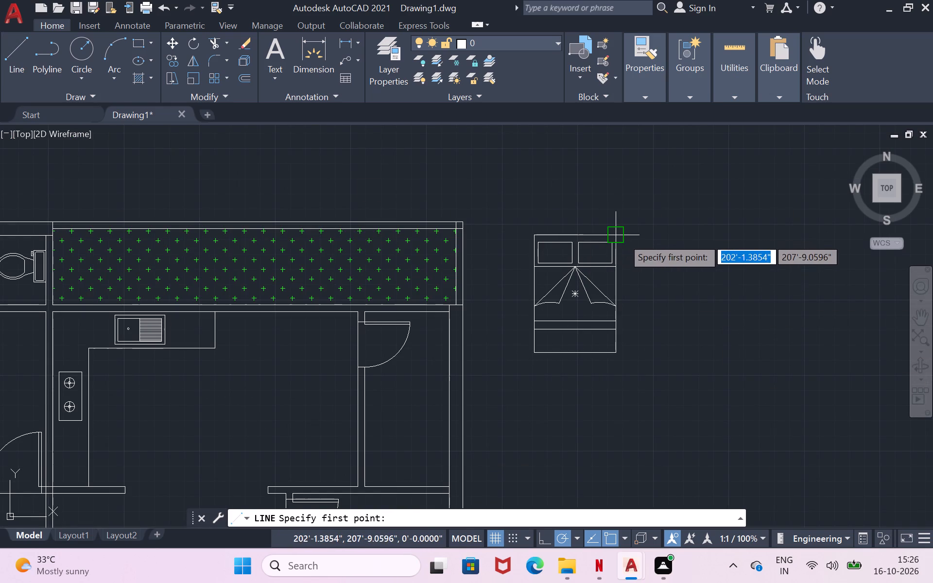
{"action": "left_click", "coordinate": [622, 238]}
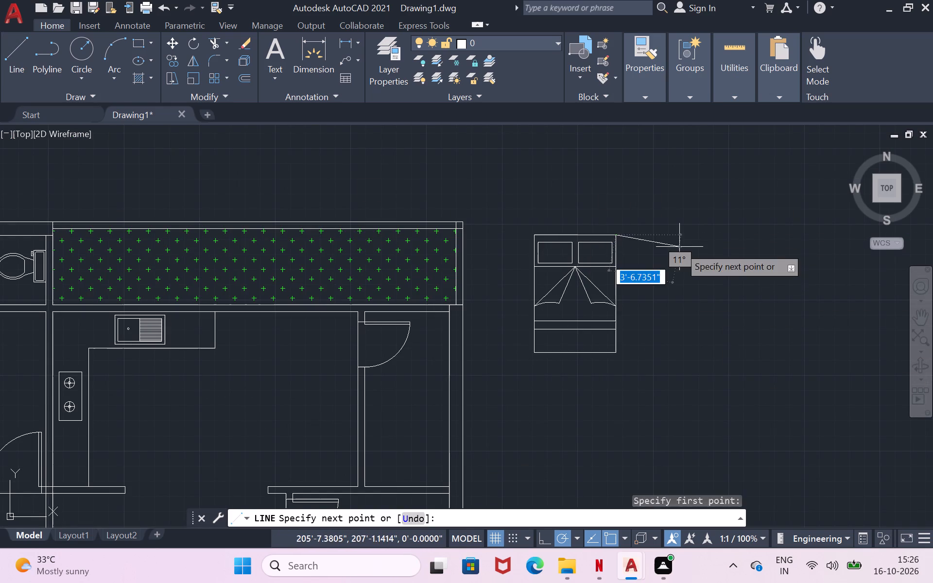
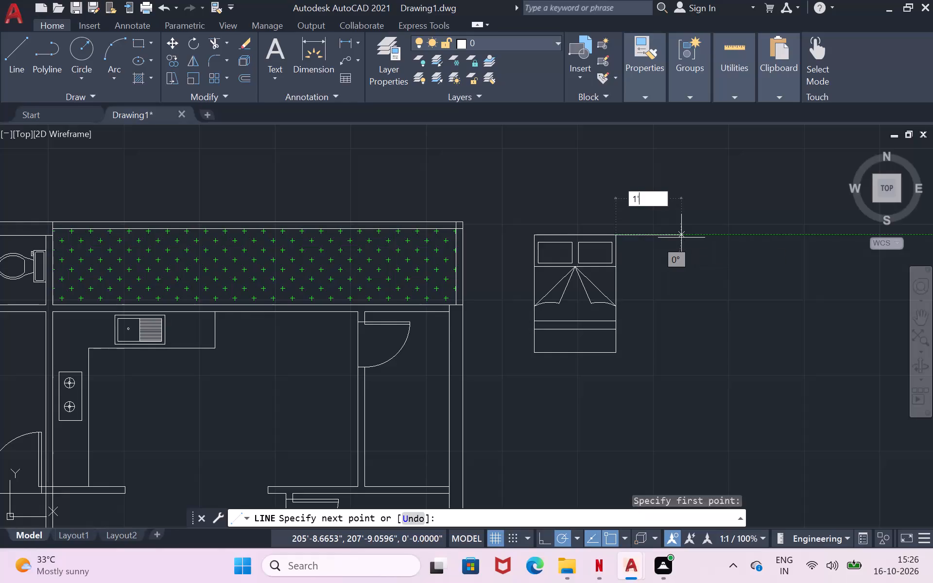
Complete a 1' by 1' side table outline against the bed's right edge, flush with the headboard.
{"action": "key", "text": "Return"}
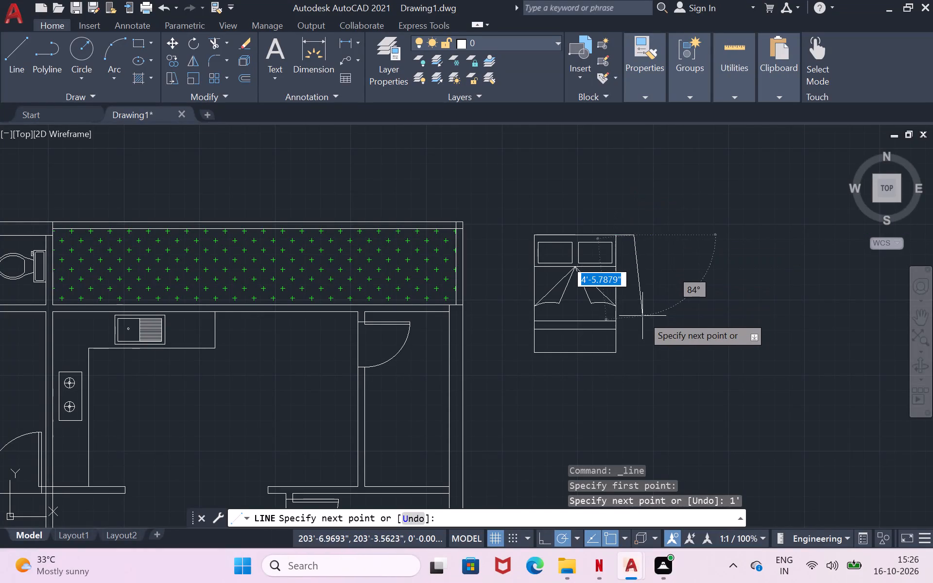
{"action": "type", "text": "1'"}
{"action": "key", "text": "Return"}
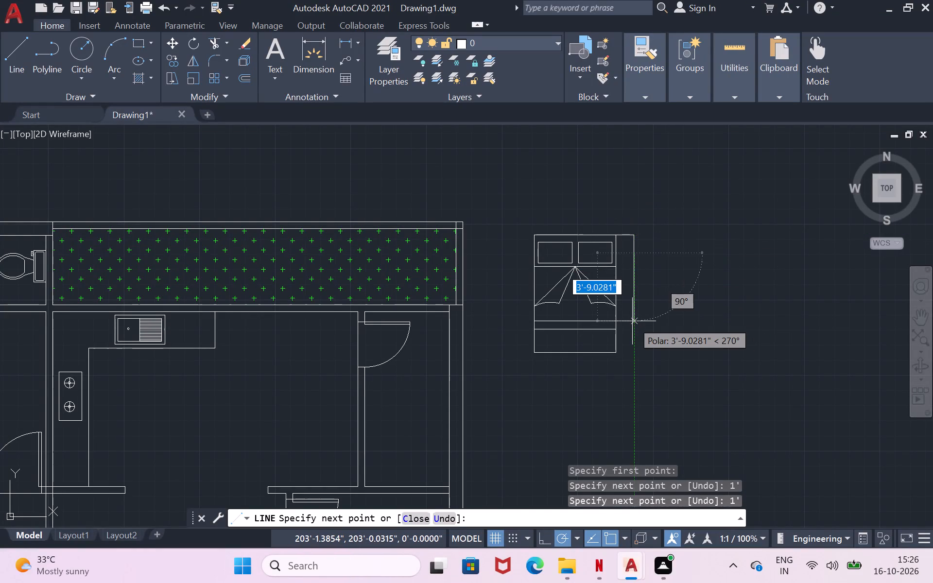
{"action": "left_click", "coordinate": [620, 252]}
{"action": "key", "text": "Return"}
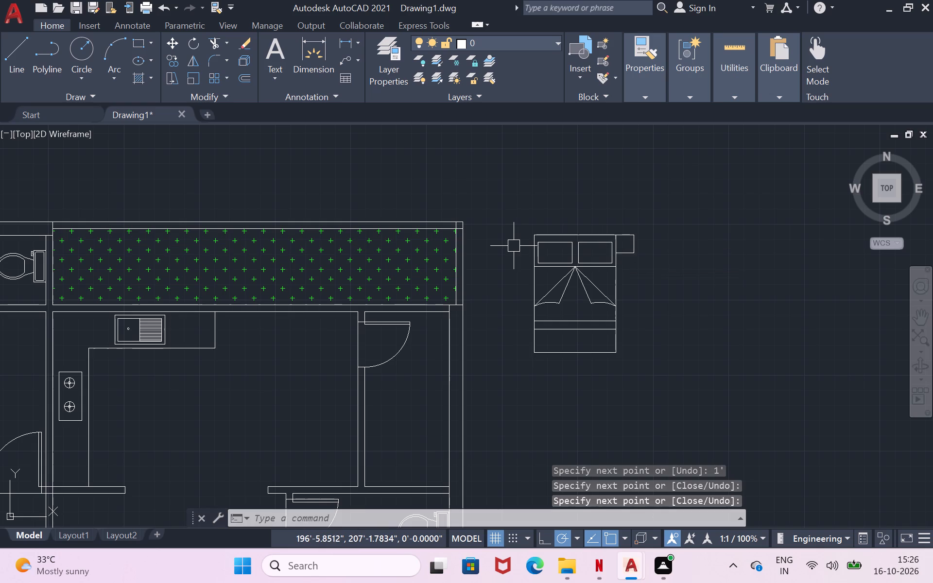
Draw a matching 1' by 1' side table with lines from the bed's top-left corner, closing against the bed's left edge.
{"action": "scroll", "coordinate": [514, 246], "scroll_direction": "up", "scroll_amount": 2}
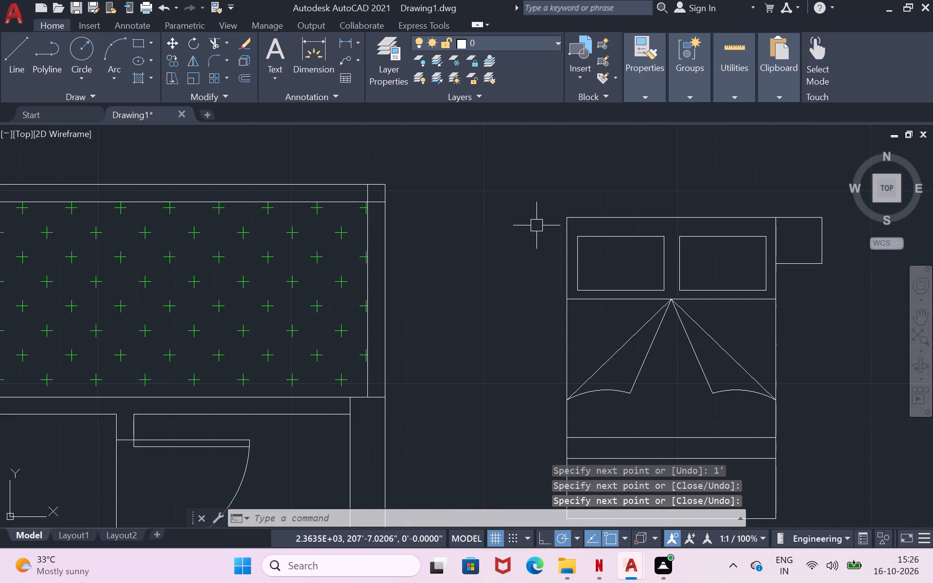
{"action": "key", "text": "1"}
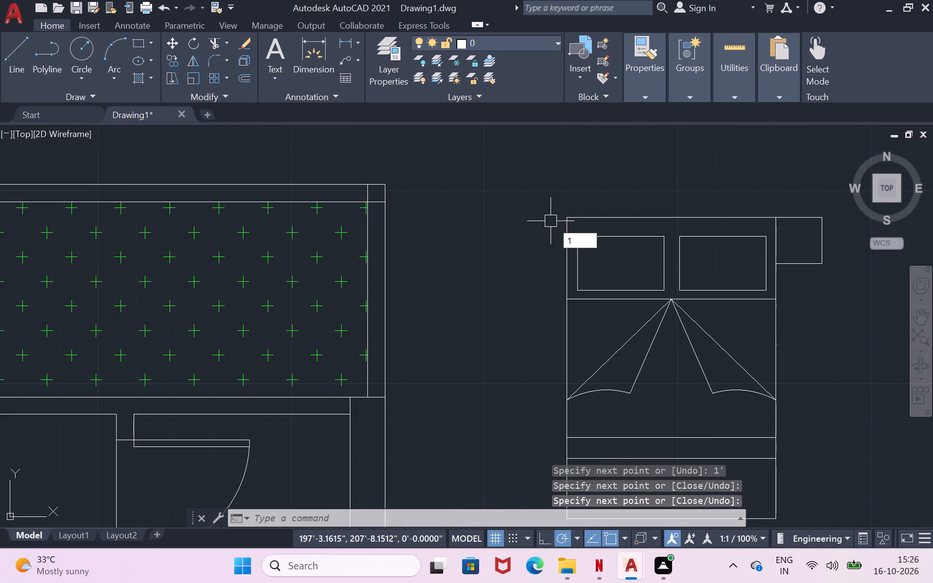
{"action": "key", "text": "BackSpace"}
{"action": "key", "text": "l"}
{"action": "key", "text": "Return"}
{"action": "left_click", "coordinate": [565, 220]}
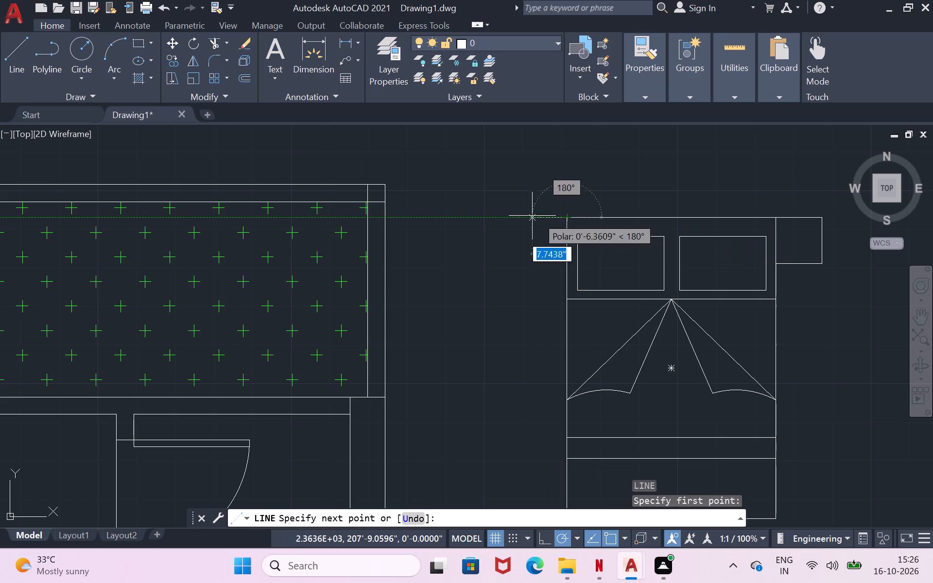
{"action": "type", "text": "1'"}
{"action": "key", "text": "Return"}
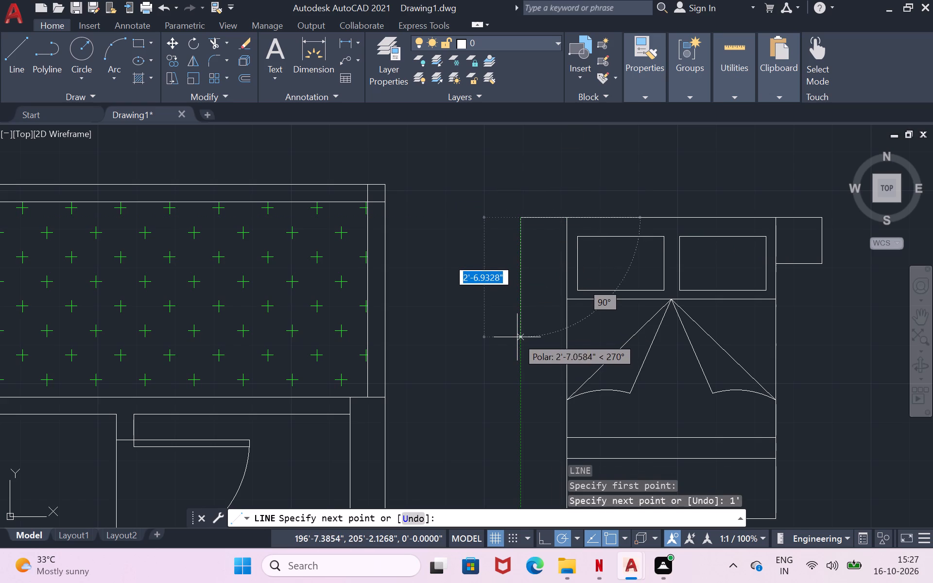
{"action": "type", "text": "1'"}
{"action": "key", "text": "Return"}
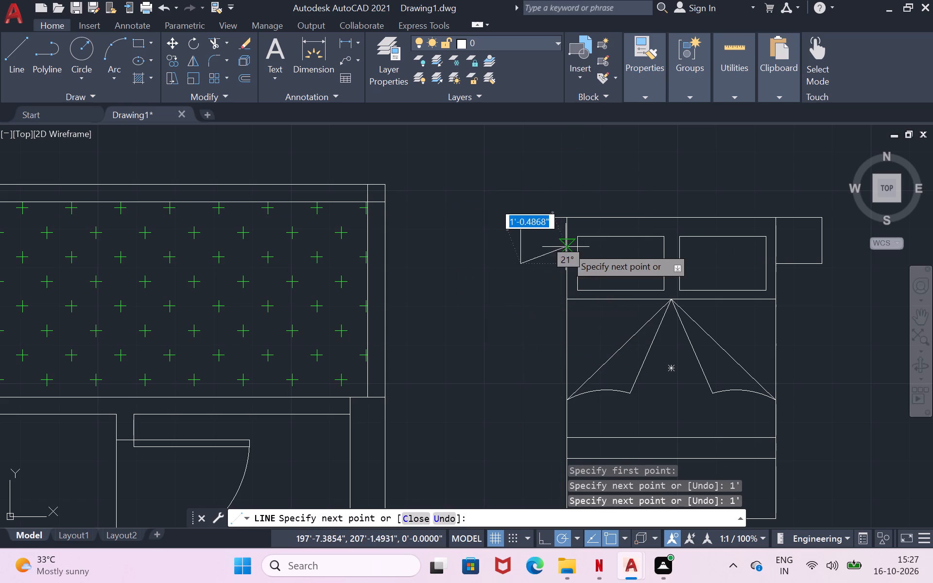
{"action": "left_click", "coordinate": [566, 265]}
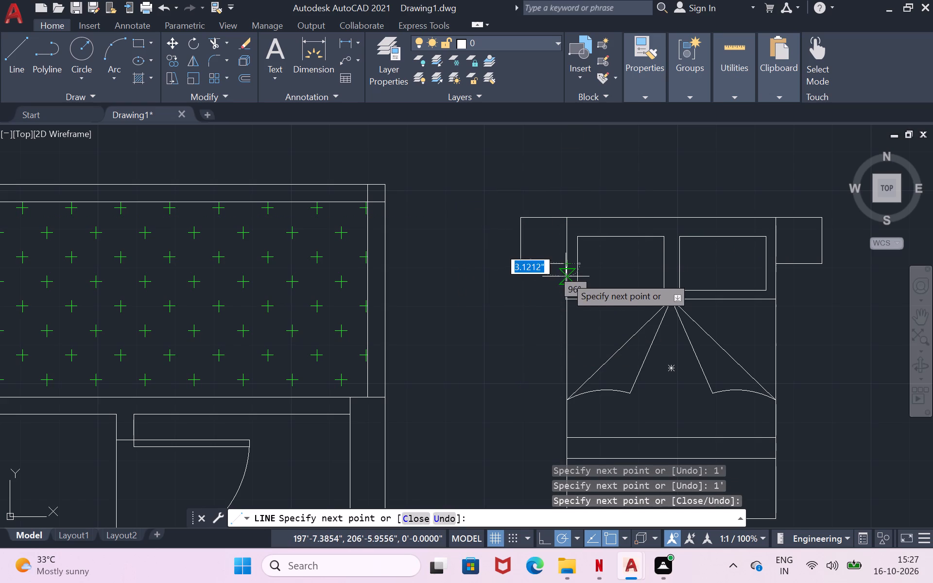
{"action": "key", "text": "Return"}
Hatch the blanket's middle area, the bed's foot section and both side tables with the ESCHER pattern in grey 147,149,152.
{"action": "scroll", "coordinate": [802, 154], "scroll_direction": "down", "scroll_amount": 1}
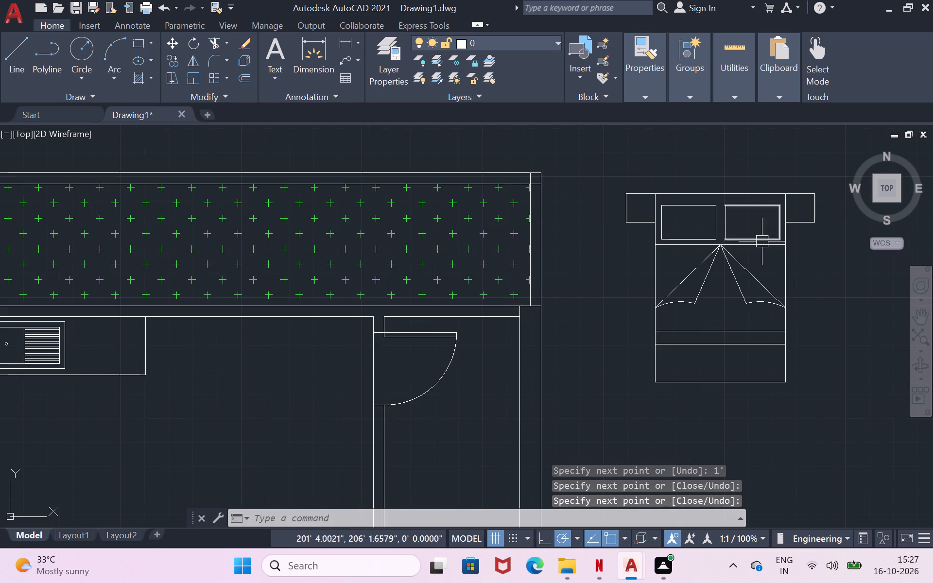
{"action": "key", "text": "h"}
{"action": "key", "text": "Return"}
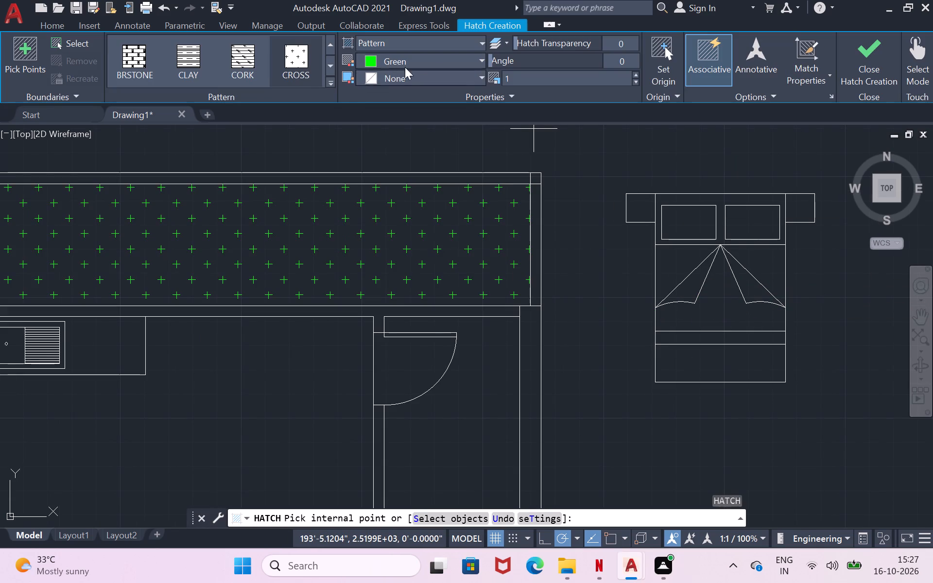
{"action": "left_click", "coordinate": [445, 60]}
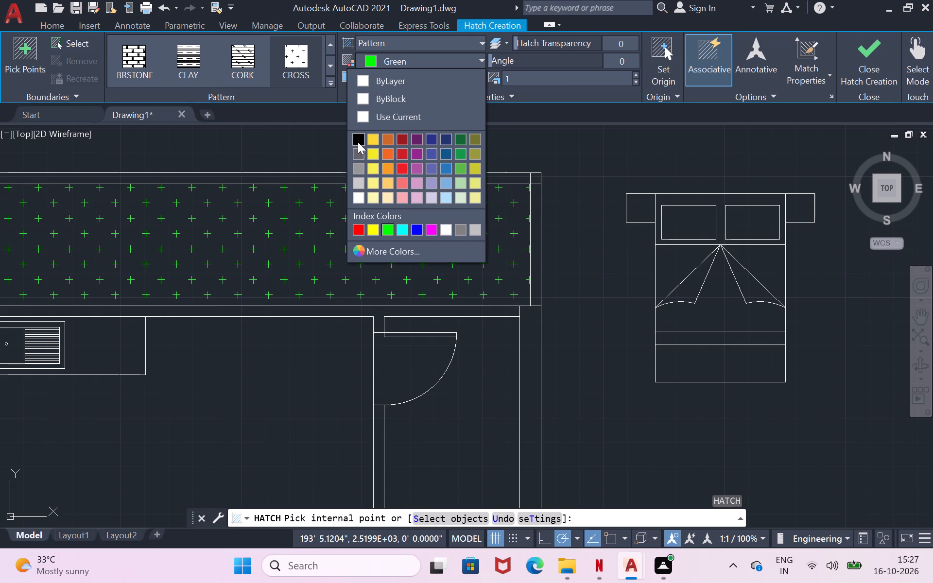
{"action": "left_click", "coordinate": [361, 166]}
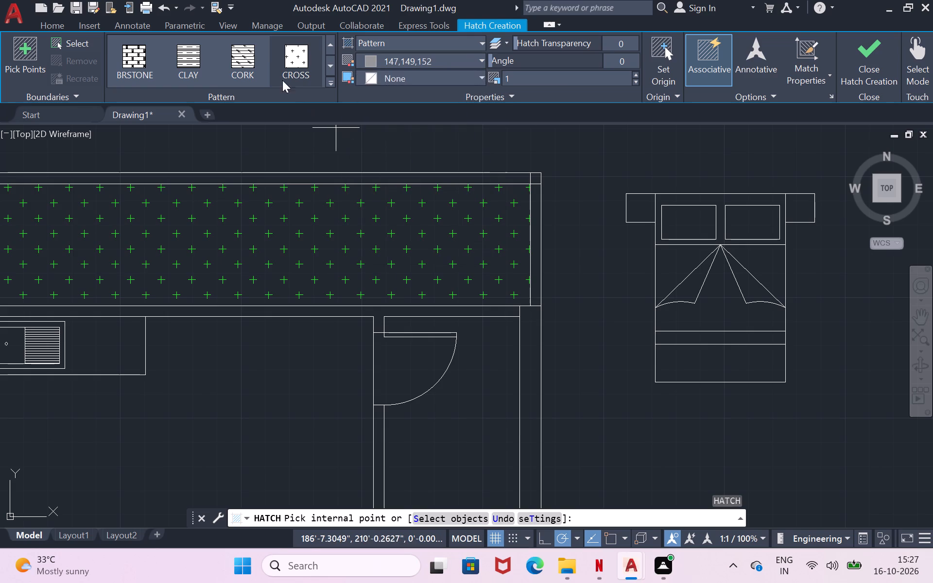
{"action": "left_click", "coordinate": [330, 84]}
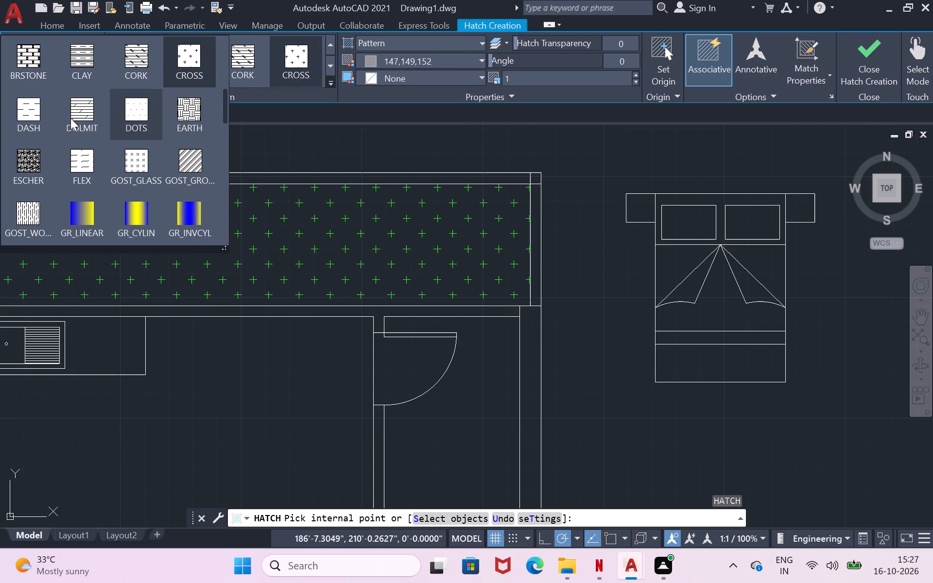
{"action": "scroll", "coordinate": [122, 81], "scroll_direction": "down", "scroll_amount": 1}
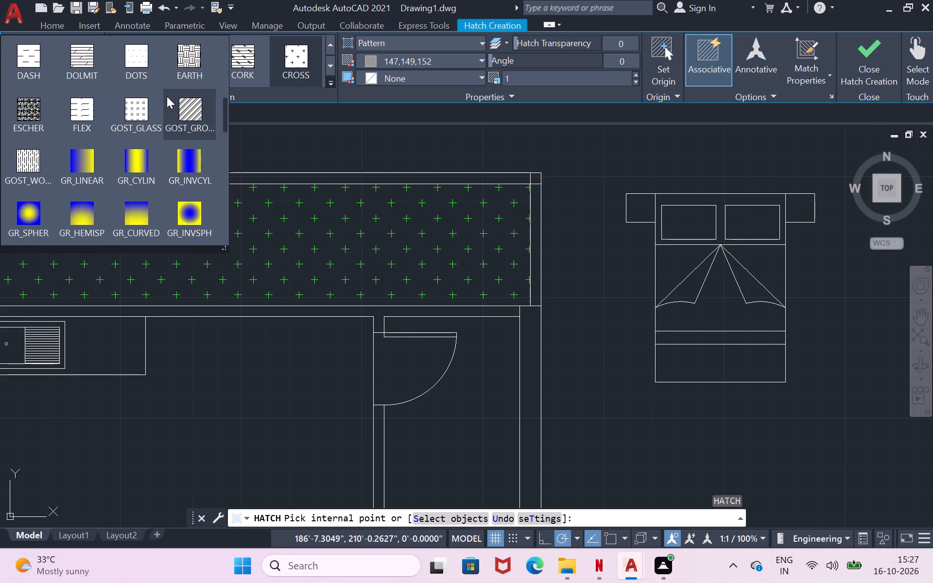
{"action": "scroll", "coordinate": [171, 92], "scroll_direction": "down", "scroll_amount": 1}
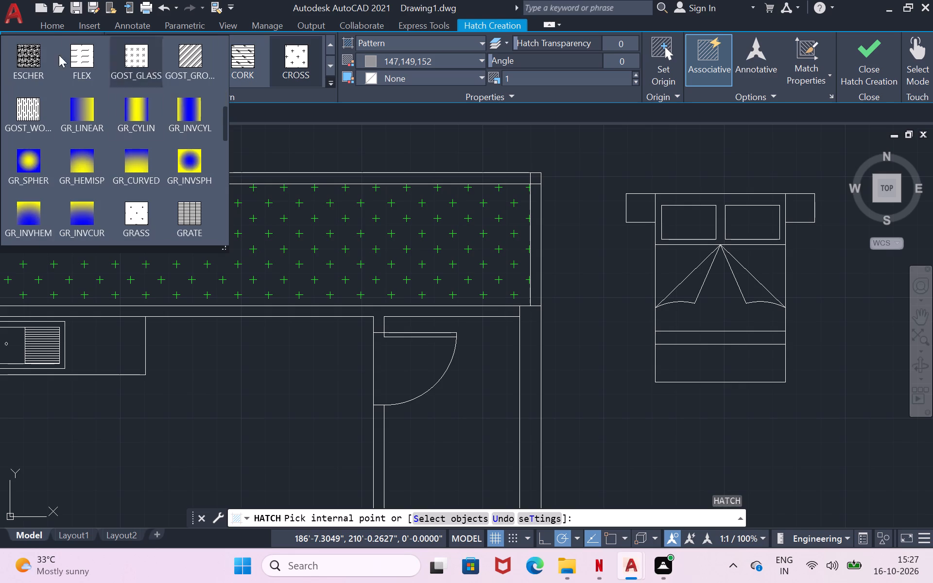
{"action": "left_click", "coordinate": [41, 50]}
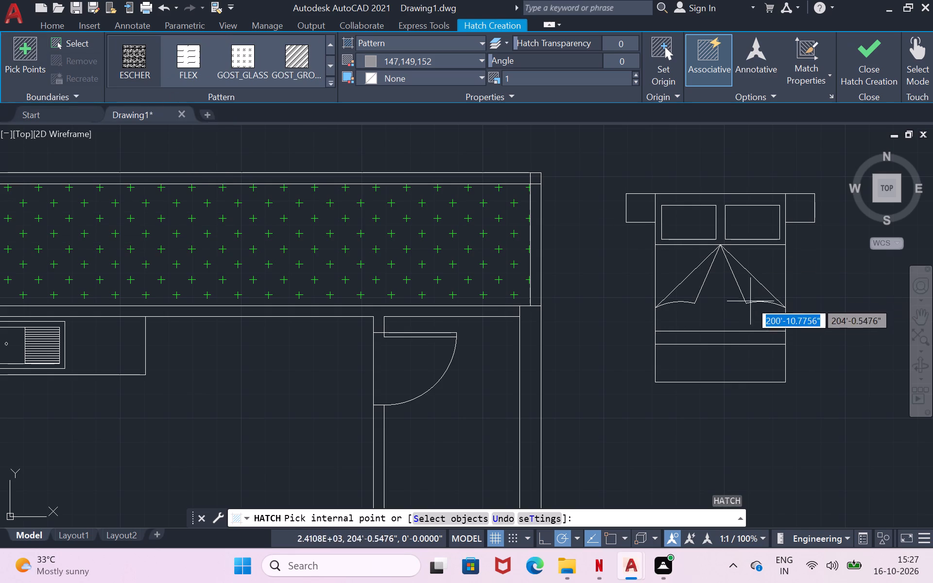
{"action": "left_click", "coordinate": [722, 300]}
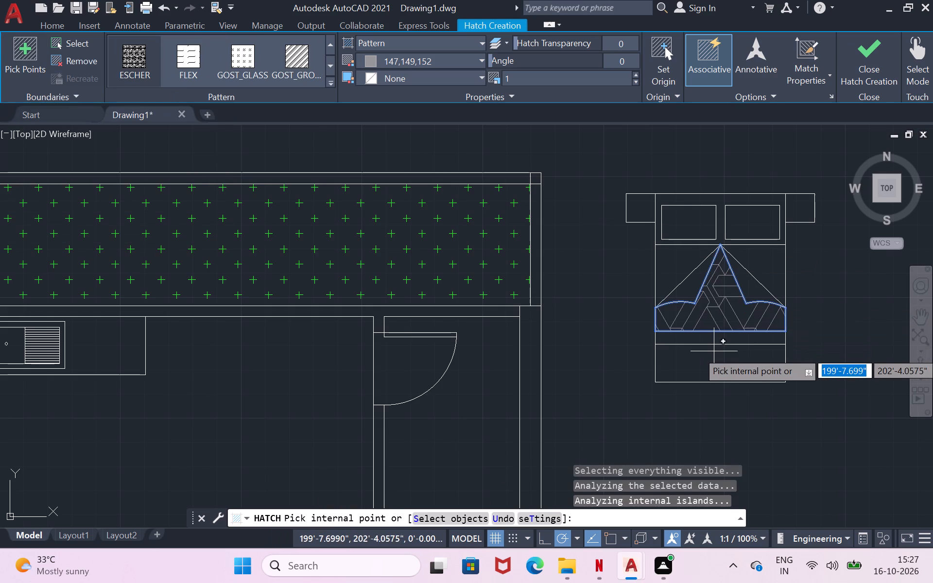
{"action": "left_click", "coordinate": [713, 351]}
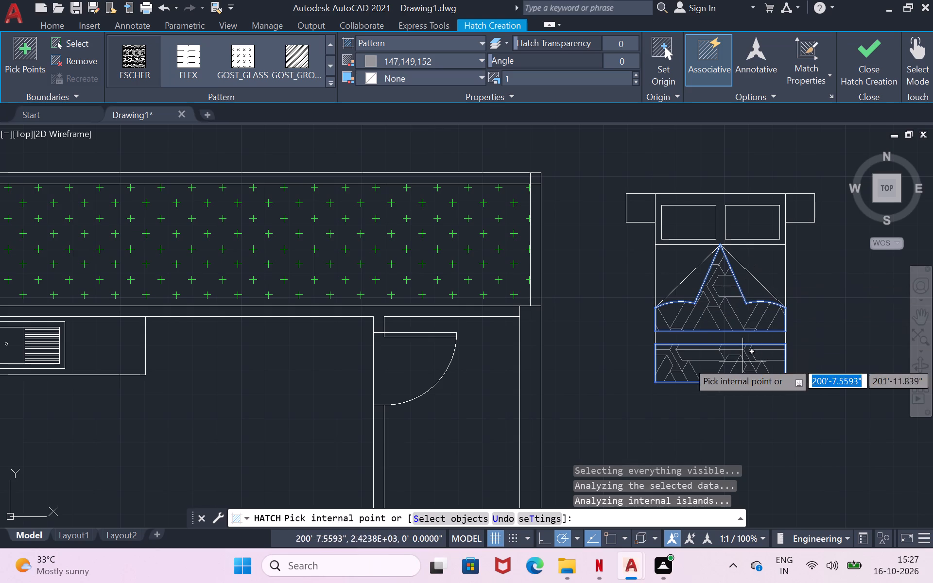
{"action": "left_click", "coordinate": [796, 216]}
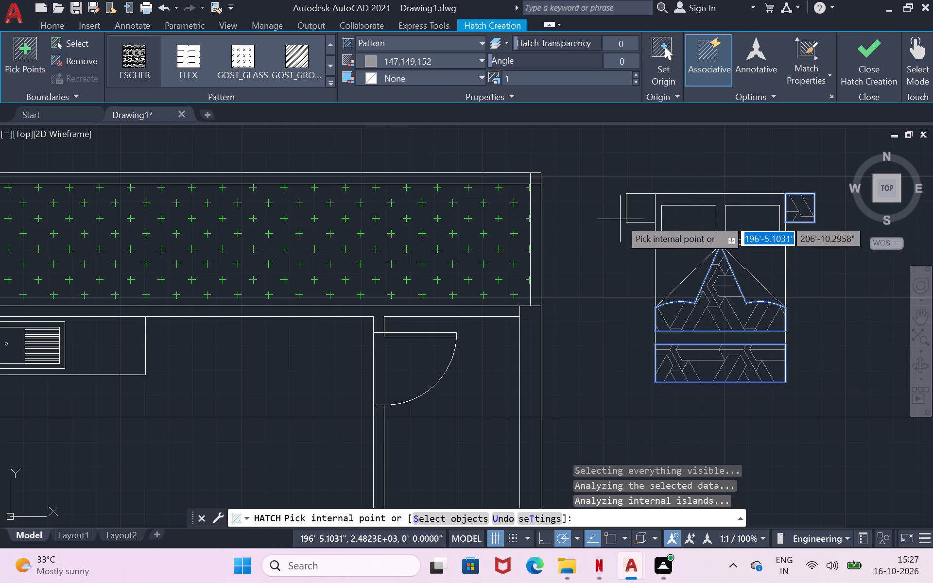
{"action": "left_click", "coordinate": [631, 208]}
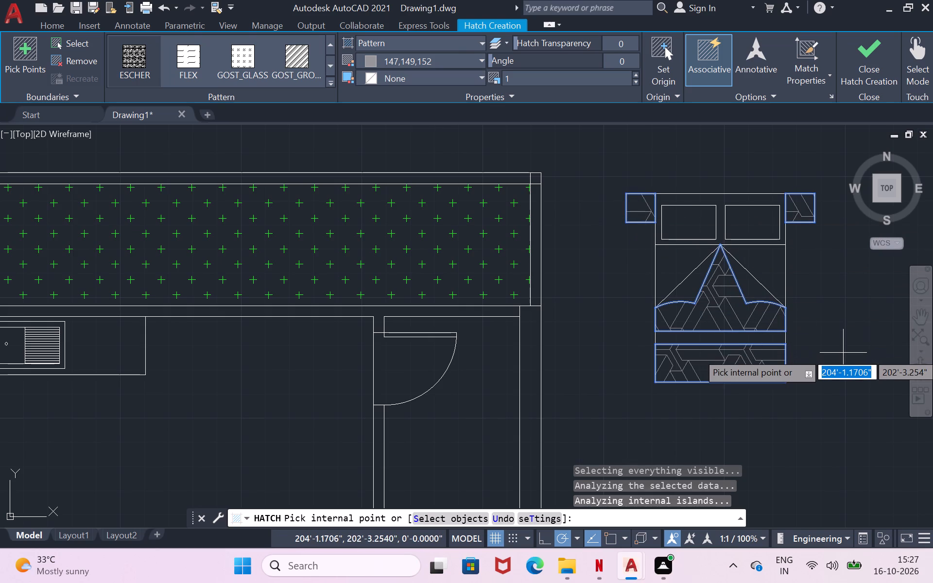
{"action": "key", "text": "Return"}
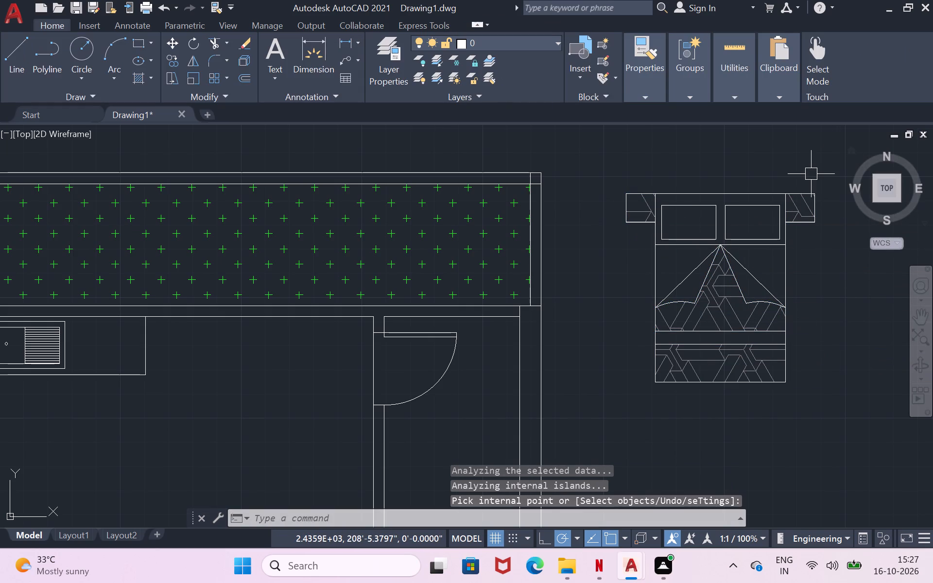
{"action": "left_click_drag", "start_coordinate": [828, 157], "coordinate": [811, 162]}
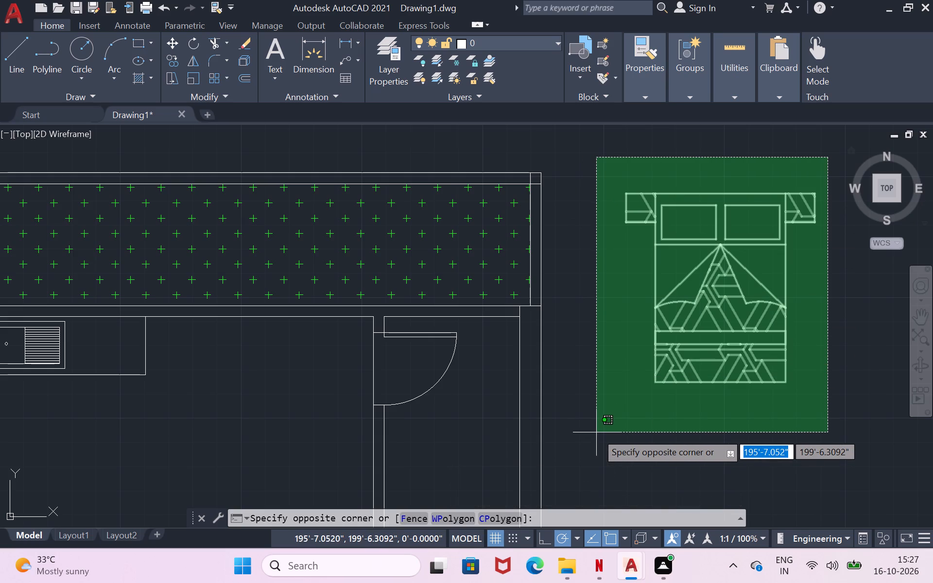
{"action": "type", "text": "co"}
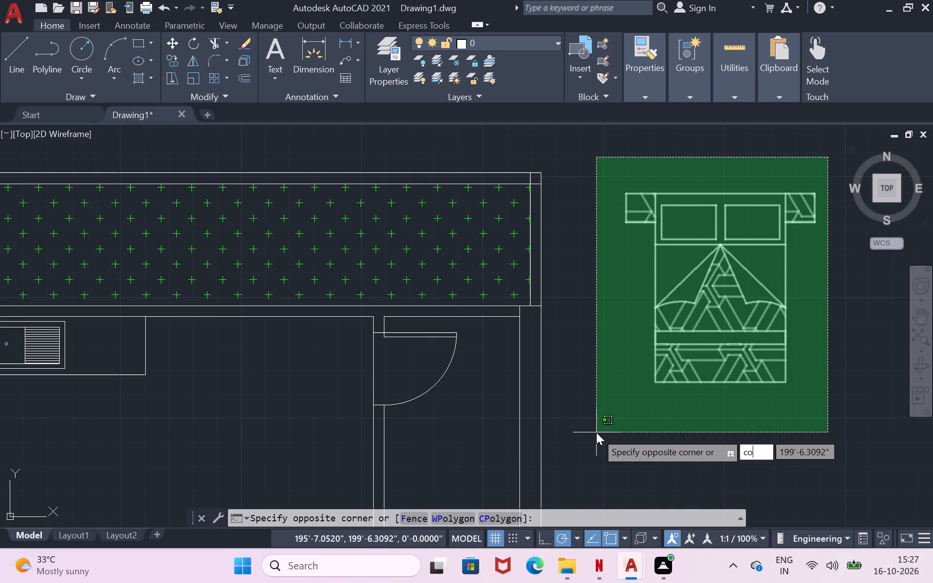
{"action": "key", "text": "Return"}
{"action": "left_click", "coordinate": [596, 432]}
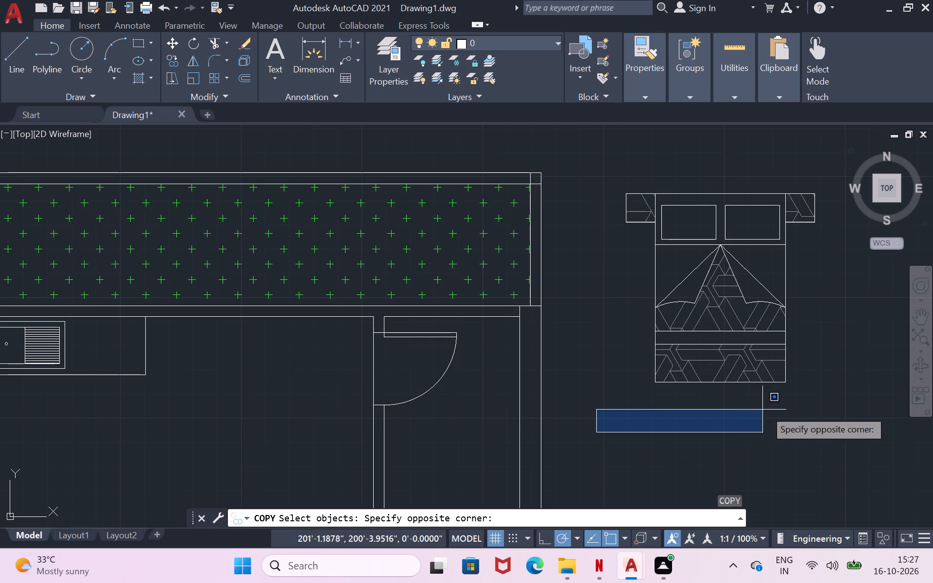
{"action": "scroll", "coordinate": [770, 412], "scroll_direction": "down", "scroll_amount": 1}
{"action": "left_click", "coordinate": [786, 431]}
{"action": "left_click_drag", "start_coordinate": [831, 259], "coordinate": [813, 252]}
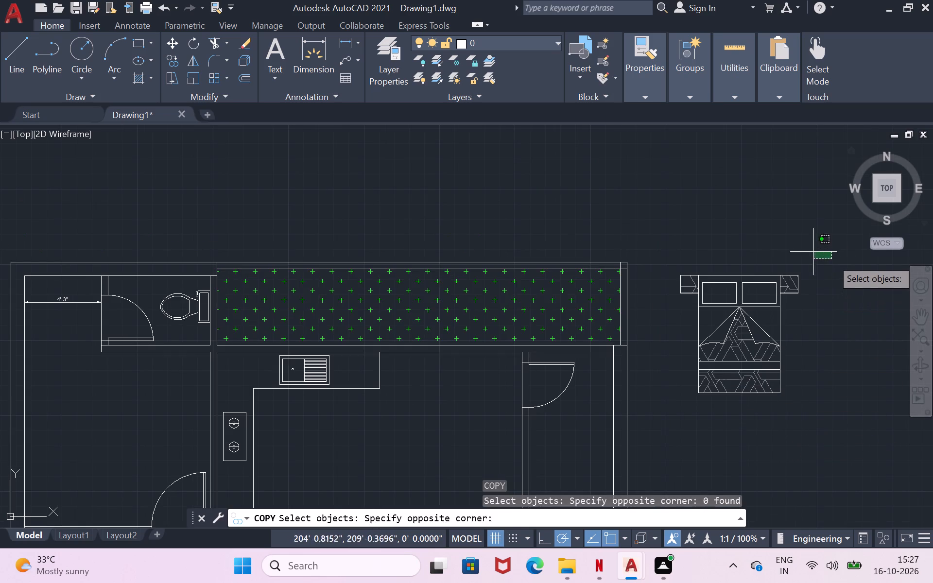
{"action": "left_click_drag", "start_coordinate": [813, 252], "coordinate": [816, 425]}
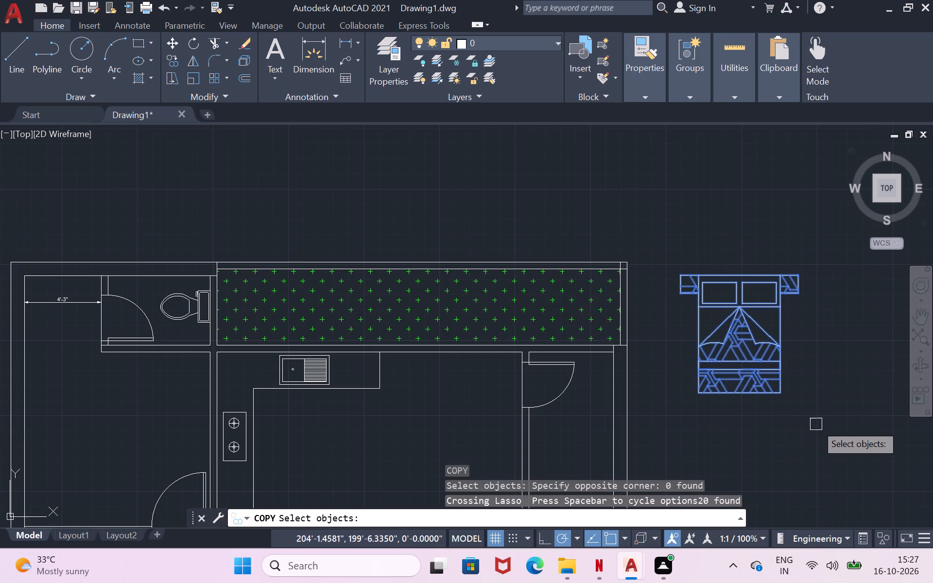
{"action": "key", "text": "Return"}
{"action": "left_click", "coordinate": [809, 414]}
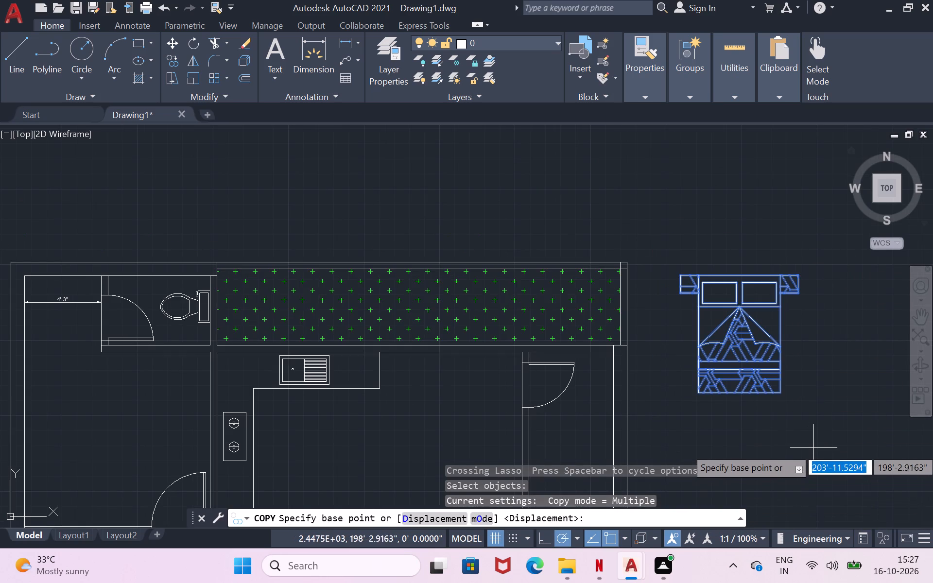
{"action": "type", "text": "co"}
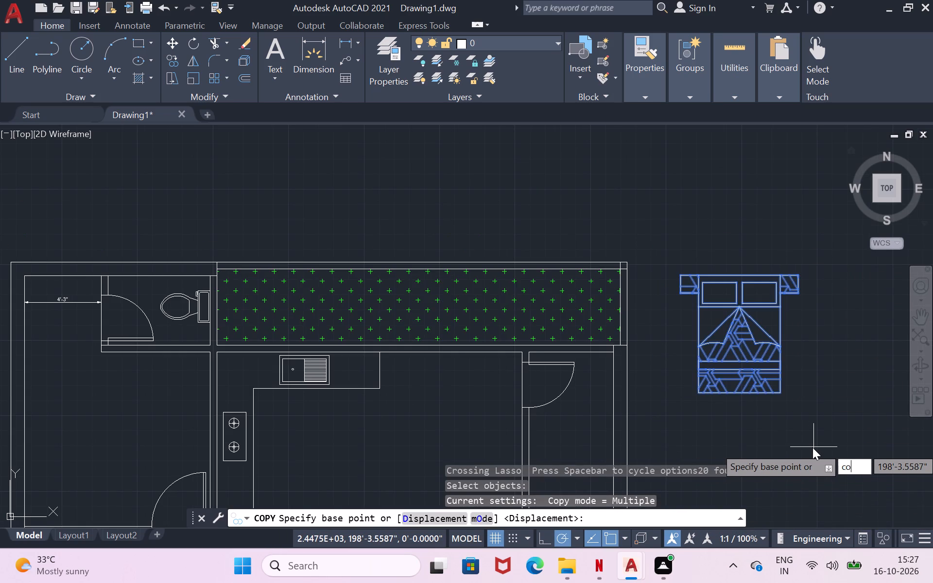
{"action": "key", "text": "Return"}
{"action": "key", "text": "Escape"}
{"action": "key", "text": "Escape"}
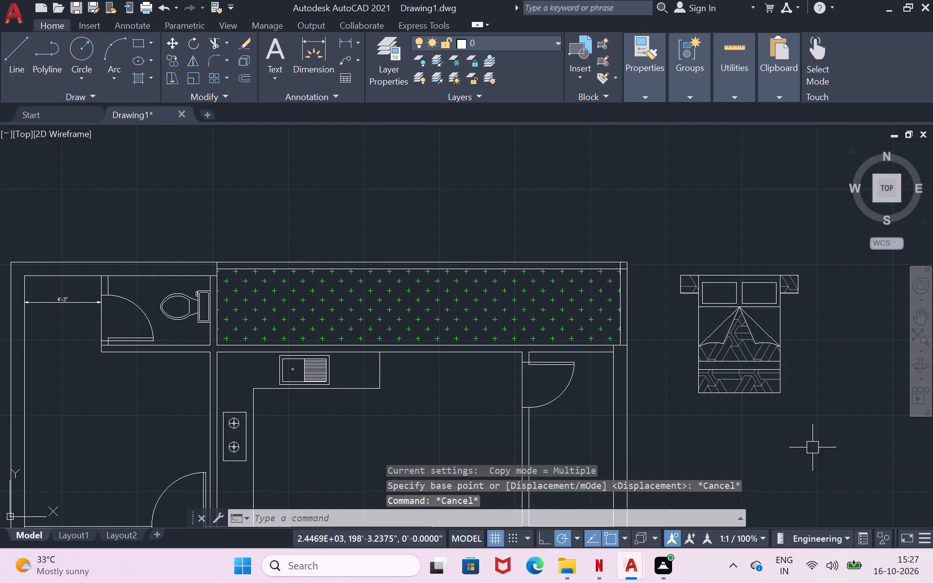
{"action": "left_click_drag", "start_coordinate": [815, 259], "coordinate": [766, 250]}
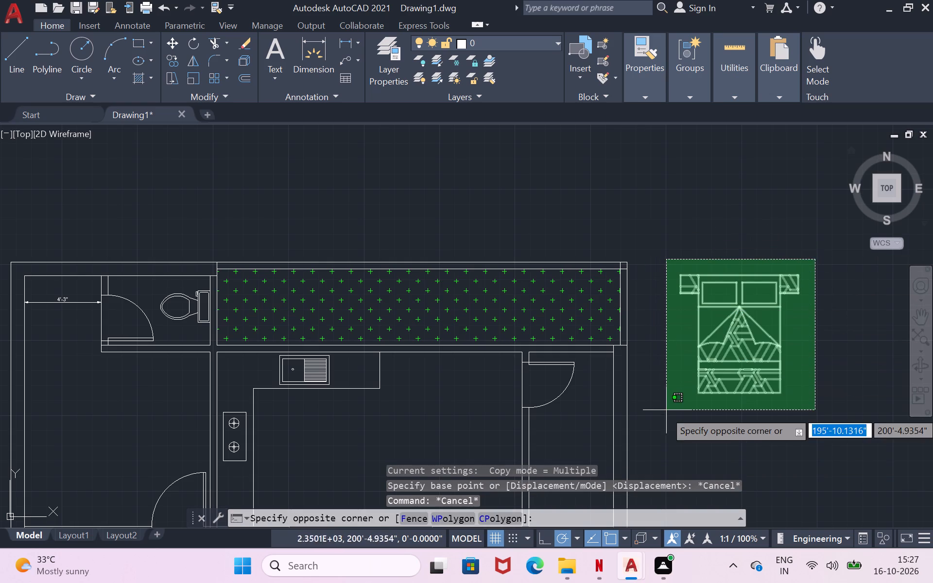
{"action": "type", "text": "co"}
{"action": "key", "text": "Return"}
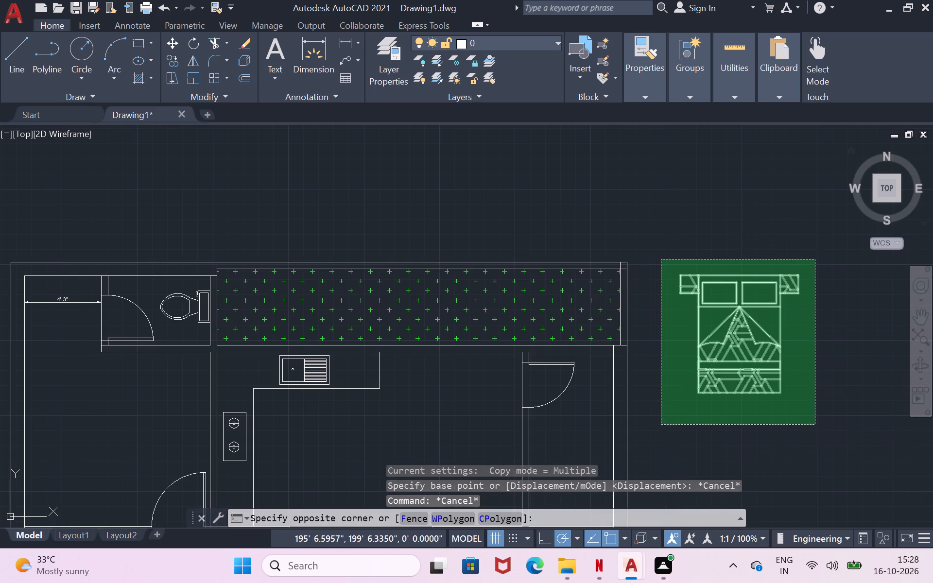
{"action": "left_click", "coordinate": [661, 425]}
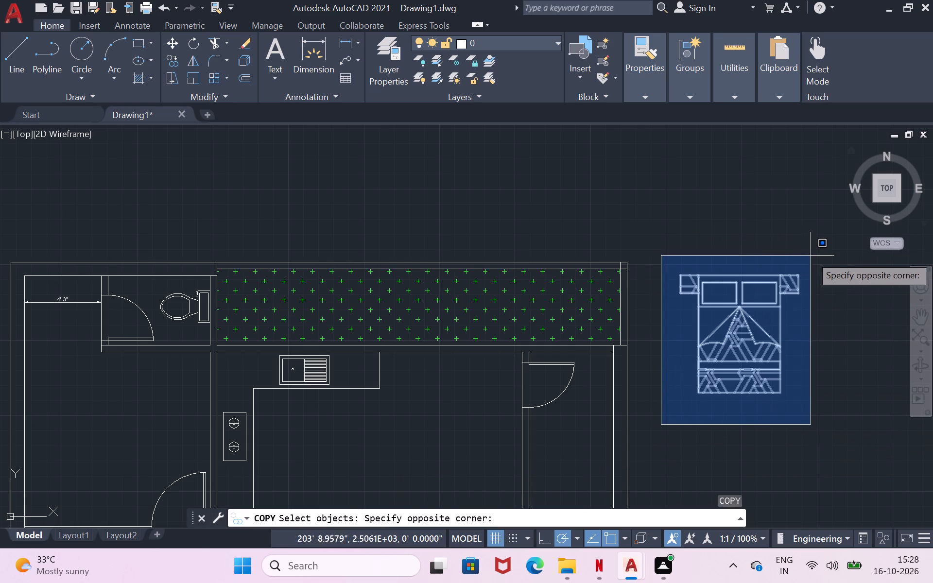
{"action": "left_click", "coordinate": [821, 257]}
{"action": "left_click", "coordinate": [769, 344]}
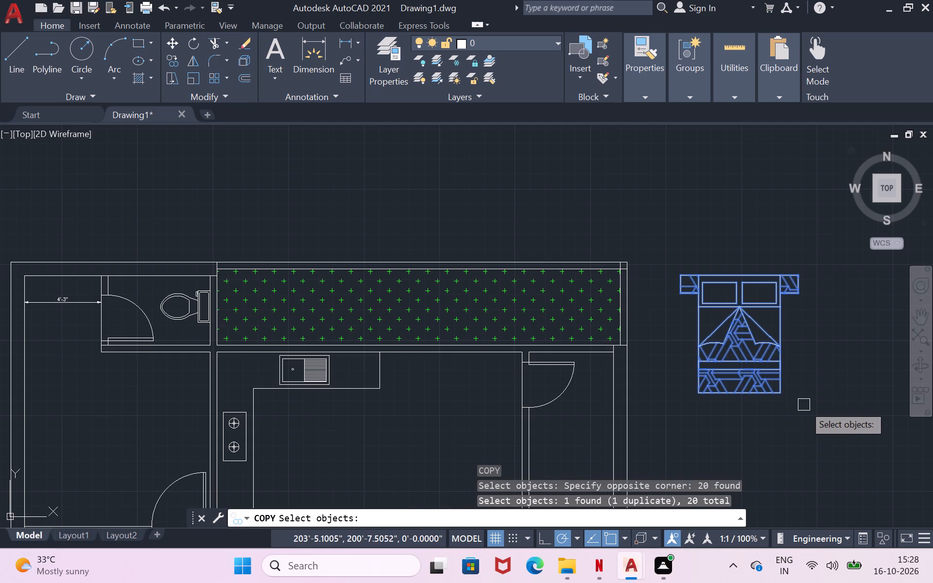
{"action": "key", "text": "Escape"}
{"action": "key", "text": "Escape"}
Copy the hatched bed with its two side tables to the empty space west of the building plan.
{"action": "scroll", "coordinate": [805, 407], "scroll_direction": "down", "scroll_amount": 1}
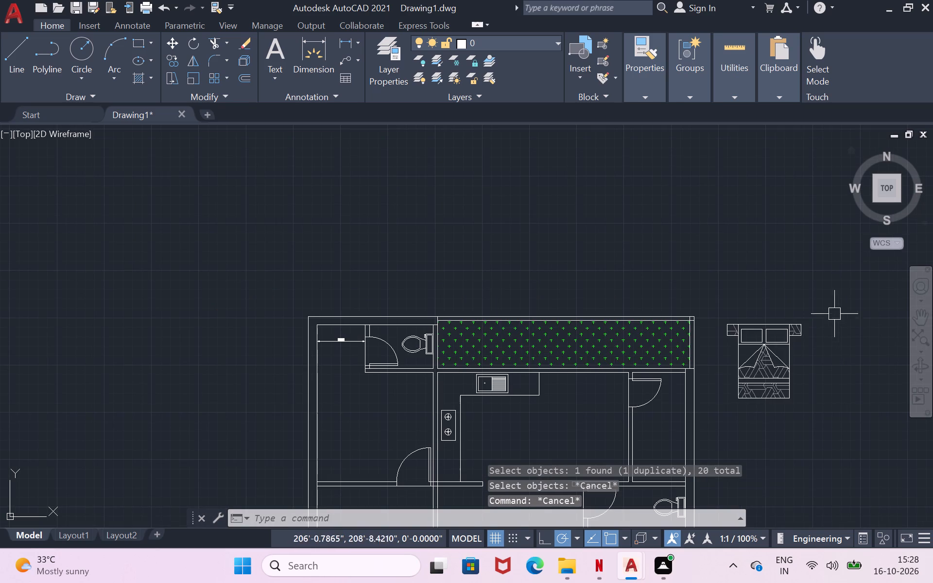
{"action": "left_click_drag", "start_coordinate": [825, 307], "coordinate": [854, 404]}
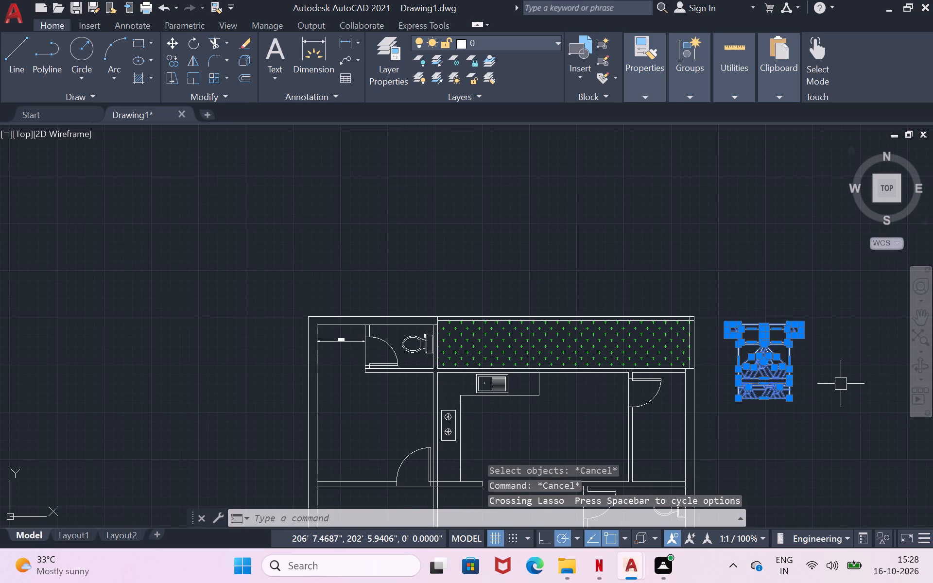
{"action": "type", "text": "co"}
{"action": "key", "text": "Return"}
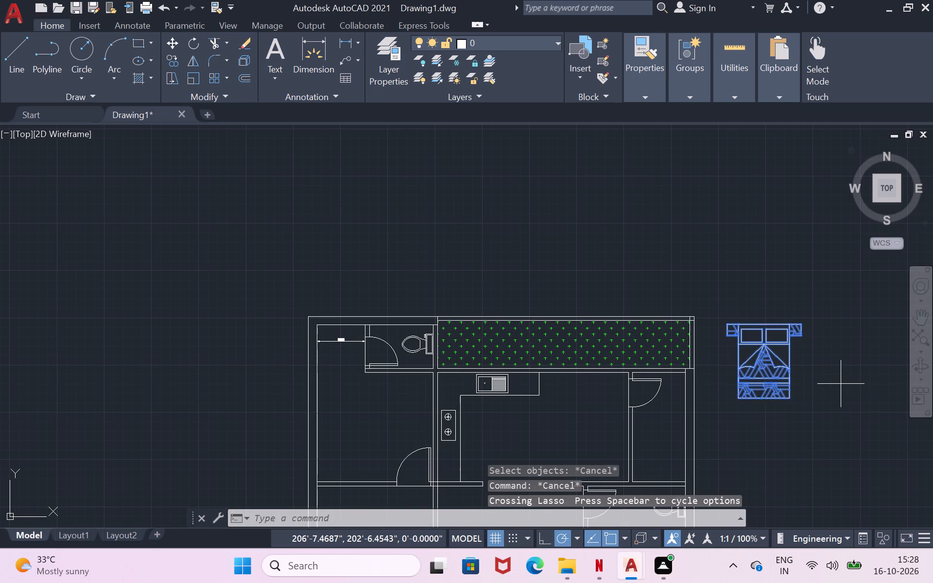
{"action": "left_click", "coordinate": [841, 384]}
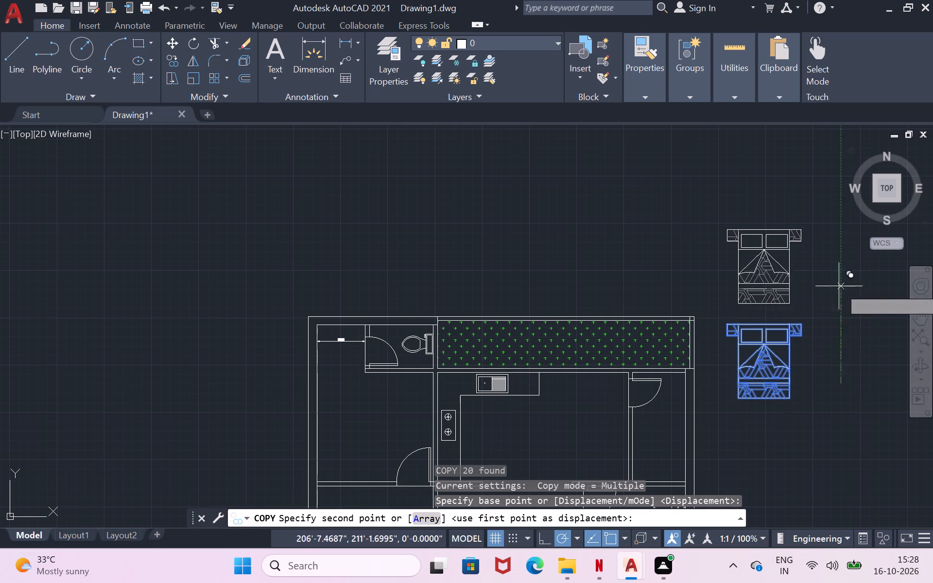
{"action": "left_click", "coordinate": [269, 430]}
{"action": "key", "text": "Escape"}
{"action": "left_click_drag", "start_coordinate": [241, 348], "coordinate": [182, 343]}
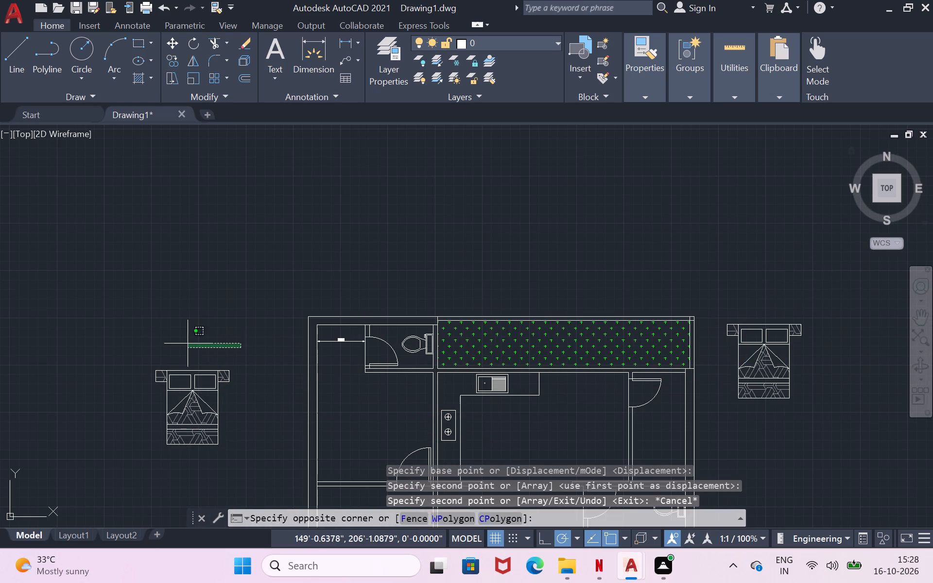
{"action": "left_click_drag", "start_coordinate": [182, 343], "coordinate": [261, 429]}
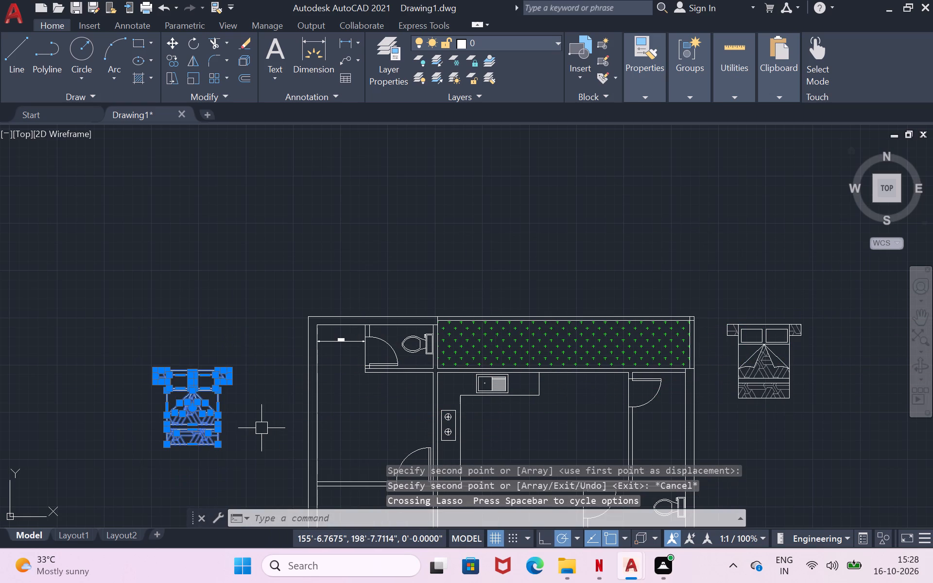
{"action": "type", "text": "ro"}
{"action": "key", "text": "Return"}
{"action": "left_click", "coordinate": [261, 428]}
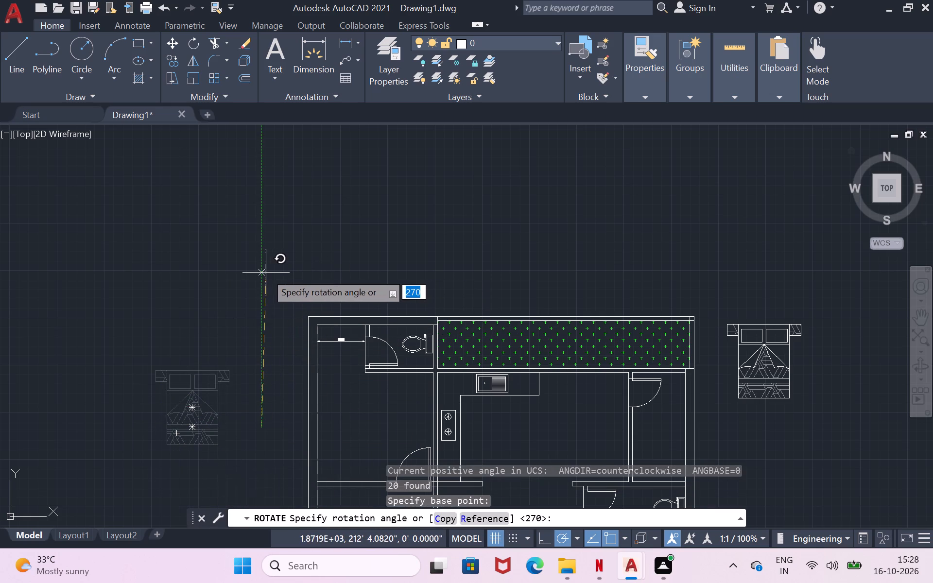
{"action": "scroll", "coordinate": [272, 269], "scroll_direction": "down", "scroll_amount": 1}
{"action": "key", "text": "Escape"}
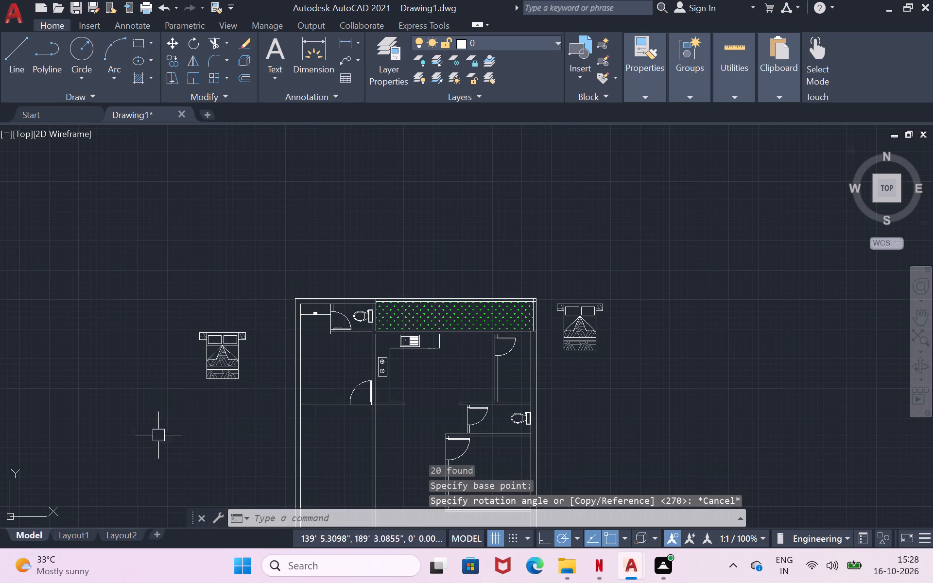
Rotate the copied bed and side tables 180° so the headboard faces south.
{"action": "scroll", "coordinate": [223, 413], "scroll_direction": "up", "scroll_amount": 2}
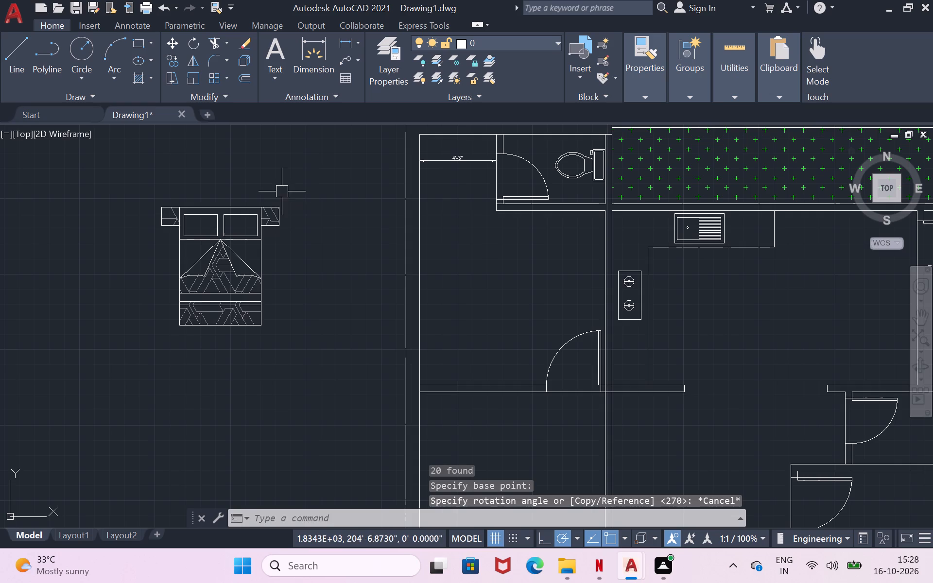
{"action": "left_click", "coordinate": [282, 191]}
{"action": "left_click", "coordinate": [131, 353]}
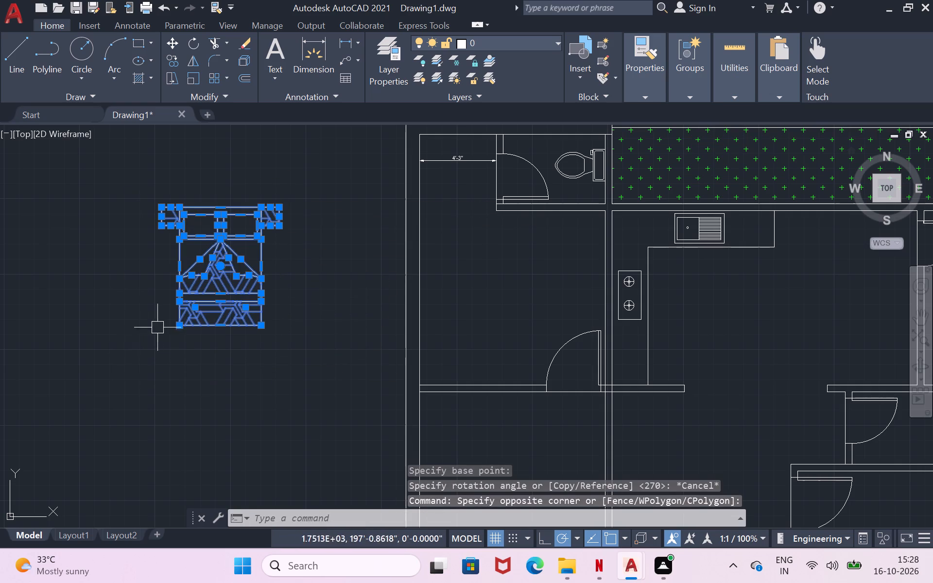
{"action": "key", "text": "r"}
{"action": "key", "text": "o"}
{"action": "key", "text": "Return"}
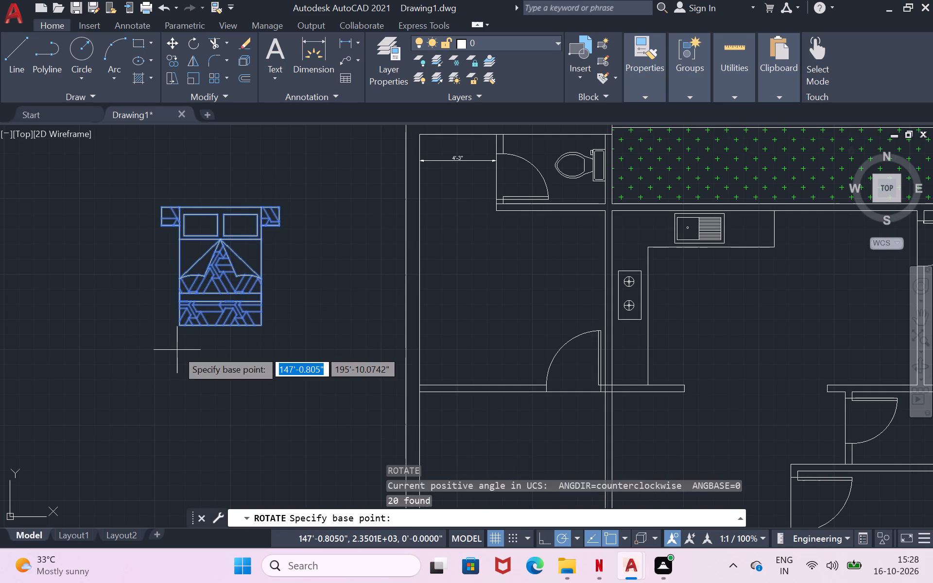
{"action": "left_click", "coordinate": [177, 350]}
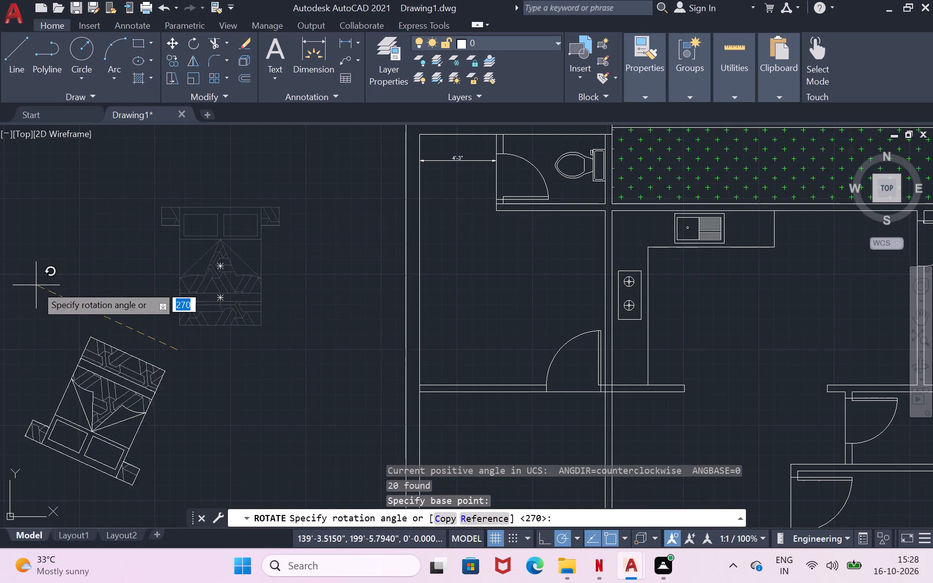
{"action": "left_click", "coordinate": [39, 348]}
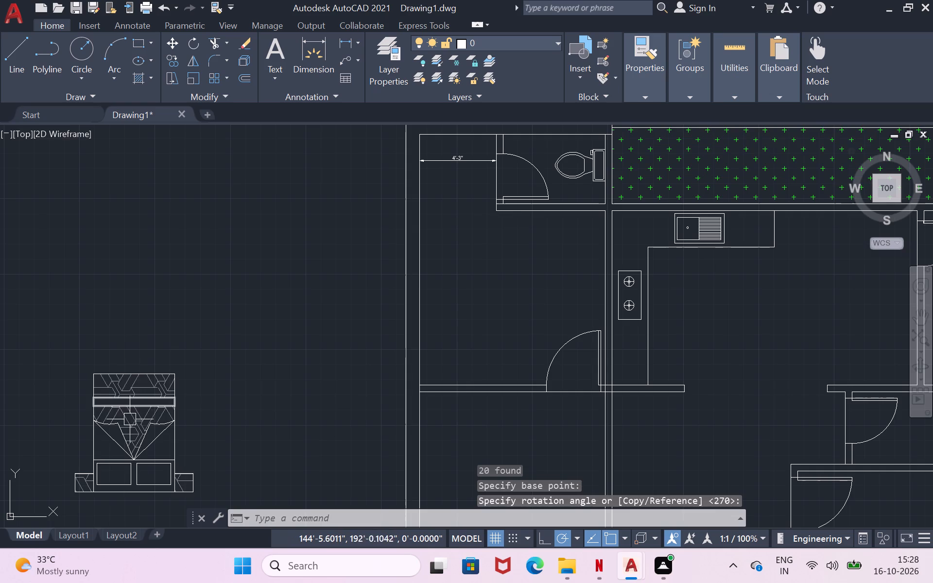
Move the rotated bed set into the plan's northwest bedroom, with its headboard against the south wall beside the door.
{"action": "scroll", "coordinate": [118, 522], "scroll_direction": "up", "scroll_amount": 1}
{"action": "left_click_drag", "start_coordinate": [252, 235], "coordinate": [160, 241]}
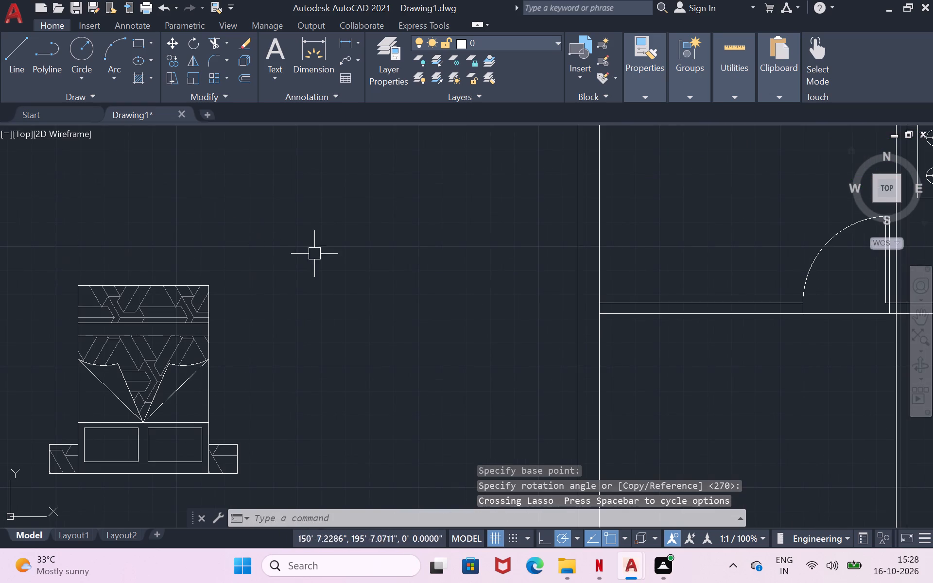
{"action": "left_click", "coordinate": [247, 256]}
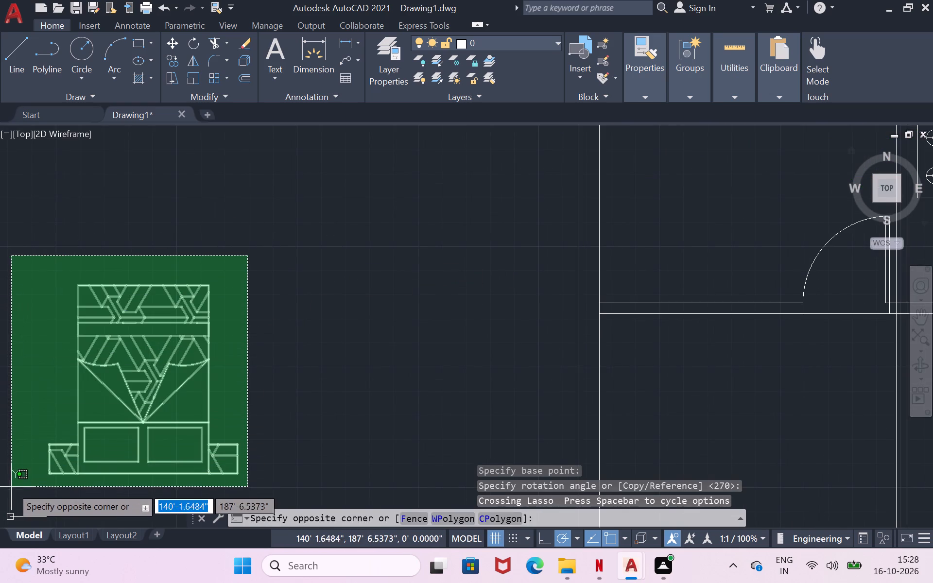
{"action": "left_click", "coordinate": [11, 487]}
{"action": "key", "text": "m"}
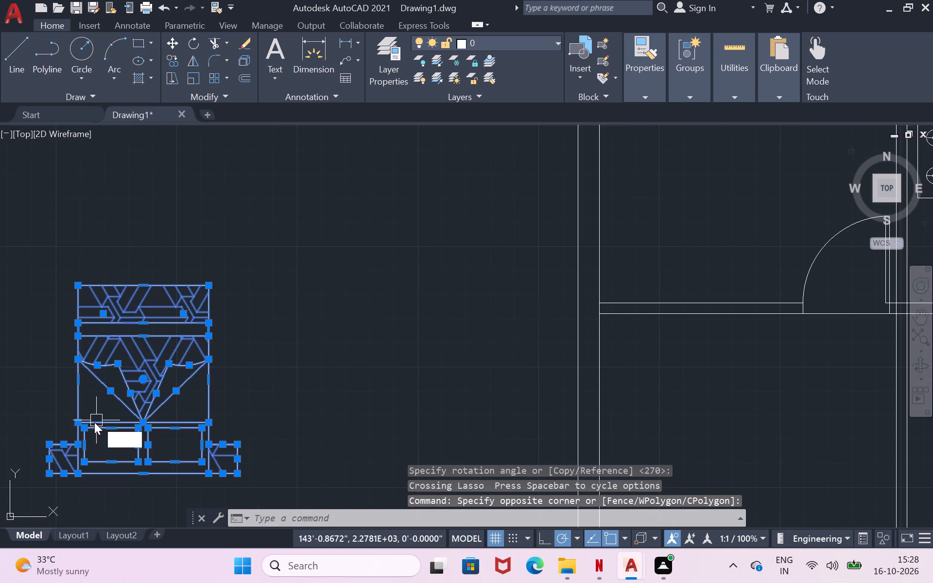
{"action": "key", "text": "Return"}
{"action": "left_click", "coordinate": [94, 422]}
{"action": "scroll", "coordinate": [698, 238], "scroll_direction": "down", "scroll_amount": 1}
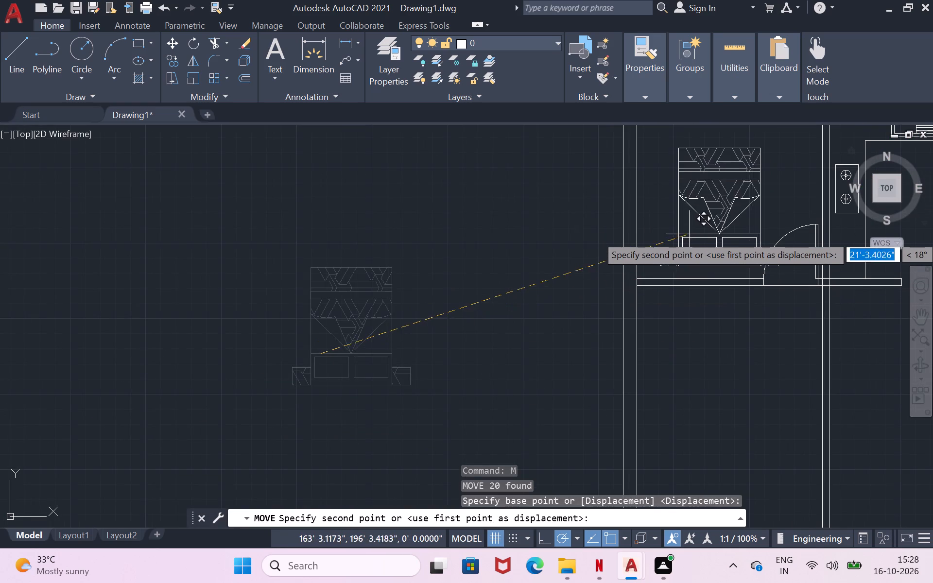
{"action": "scroll", "coordinate": [686, 237], "scroll_direction": "up", "scroll_amount": 1}
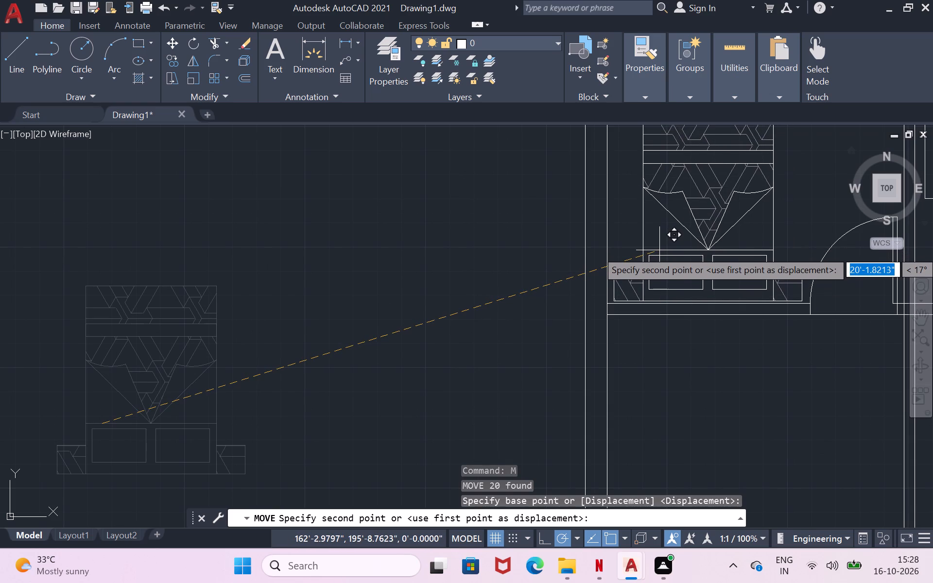
{"action": "left_click", "coordinate": [659, 252]}
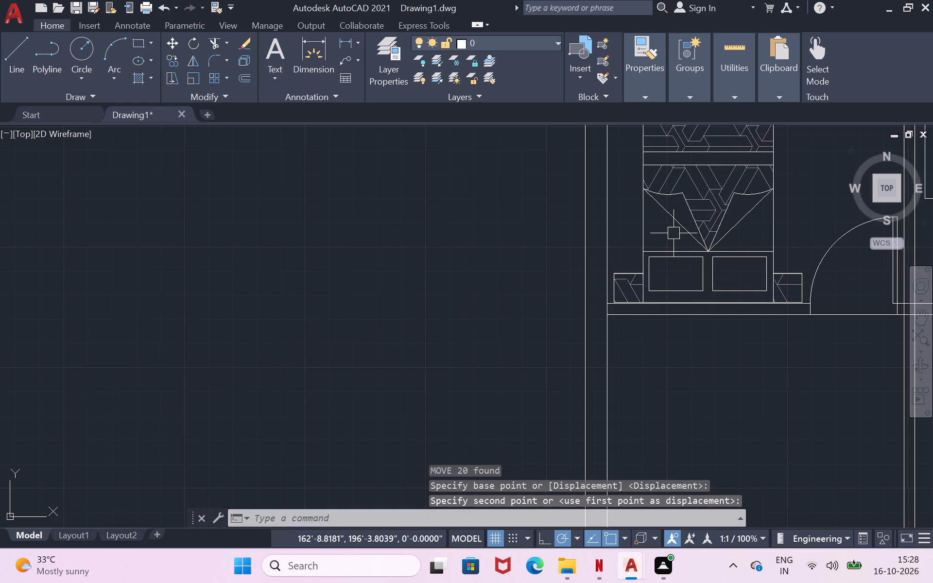
Draw a line from the northwest bedroom's south wall 3' down the west wall's inner face, continuing east about 10'-3" to the partition wall.
{"action": "scroll", "coordinate": [674, 233], "scroll_direction": "down", "scroll_amount": 3}
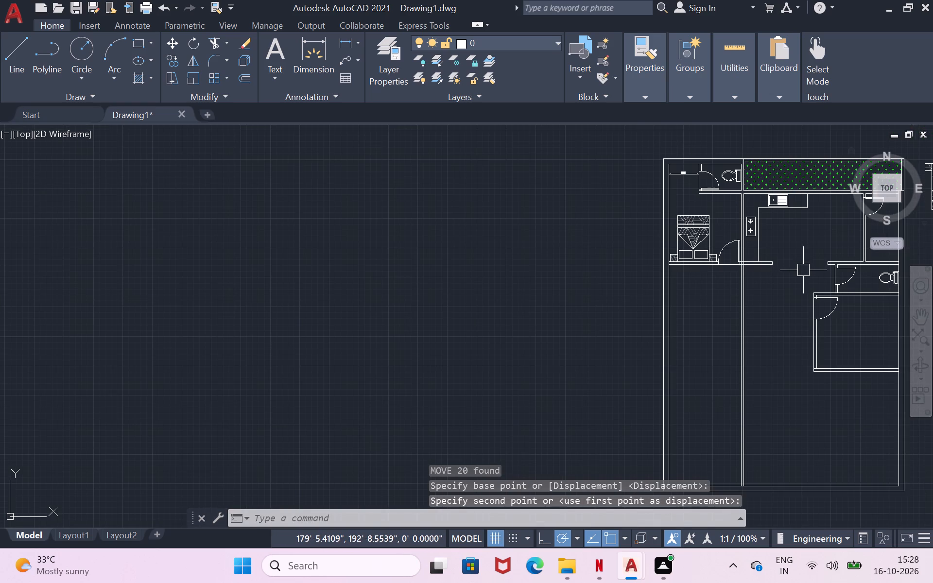
{"action": "left_click", "coordinate": [922, 318]}
{"action": "left_click_drag", "start_coordinate": [781, 296], "coordinate": [484, 372]}
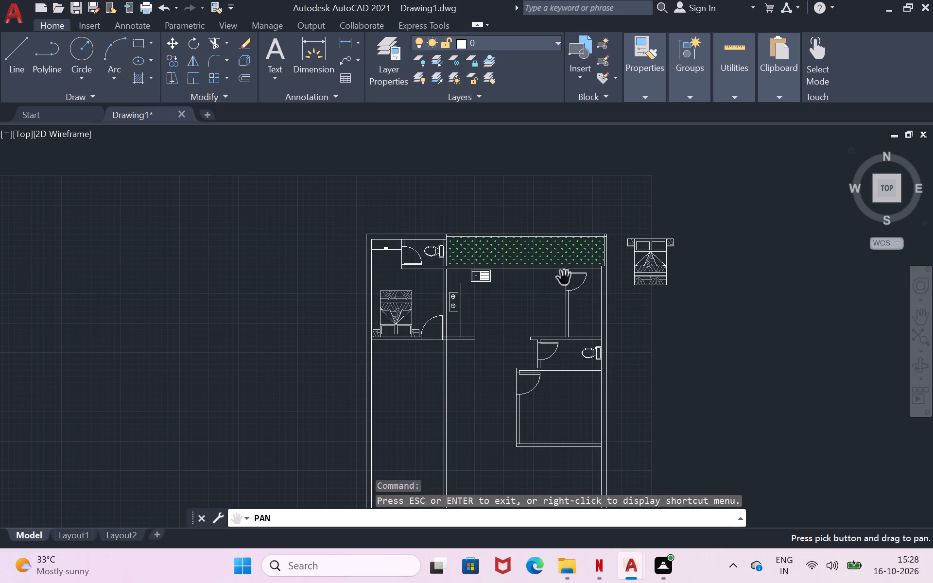
{"action": "left_click_drag", "start_coordinate": [487, 362], "coordinate": [517, 324]}
{"action": "scroll", "coordinate": [555, 228], "scroll_direction": "up", "scroll_amount": 1}
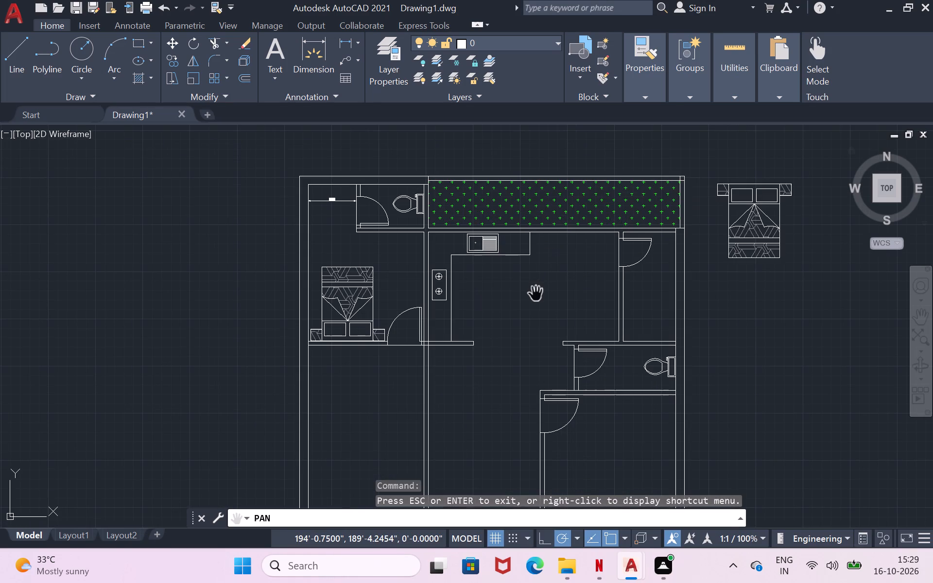
{"action": "left_click_drag", "start_coordinate": [471, 363], "coordinate": [507, 326]}
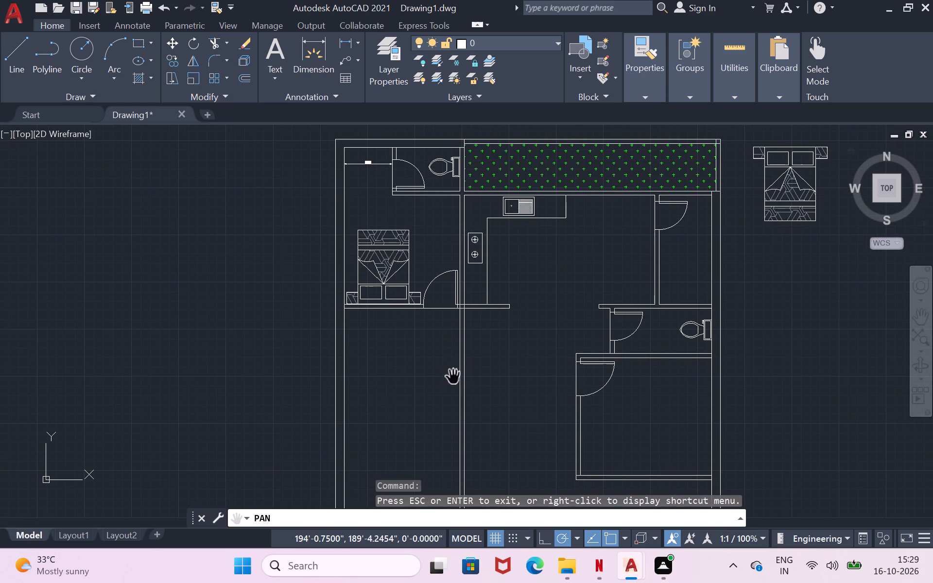
{"action": "left_click_drag", "start_coordinate": [433, 414], "coordinate": [450, 308]}
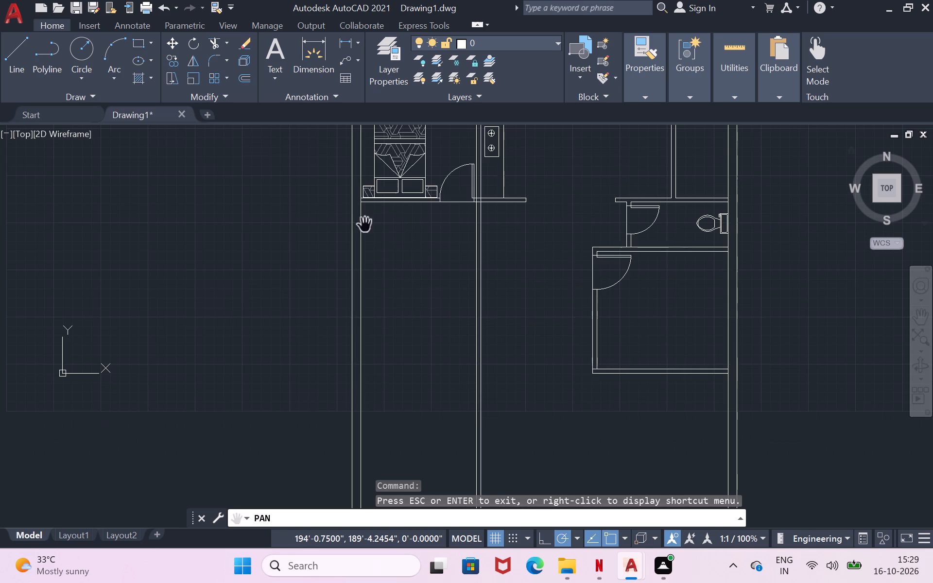
{"action": "key", "text": "Escape"}
{"action": "left_click", "coordinate": [15, 54]}
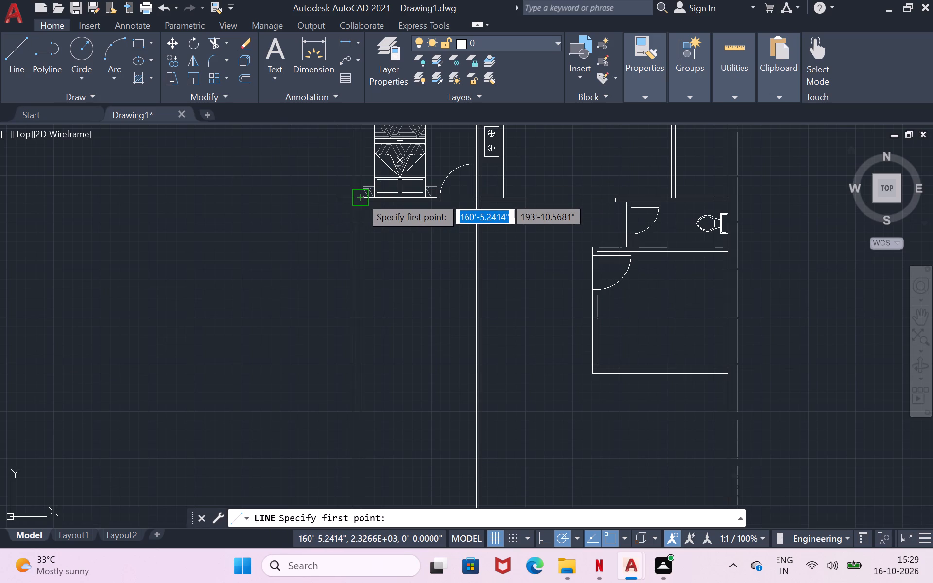
{"action": "scroll", "coordinate": [361, 197], "scroll_direction": "up", "scroll_amount": 1}
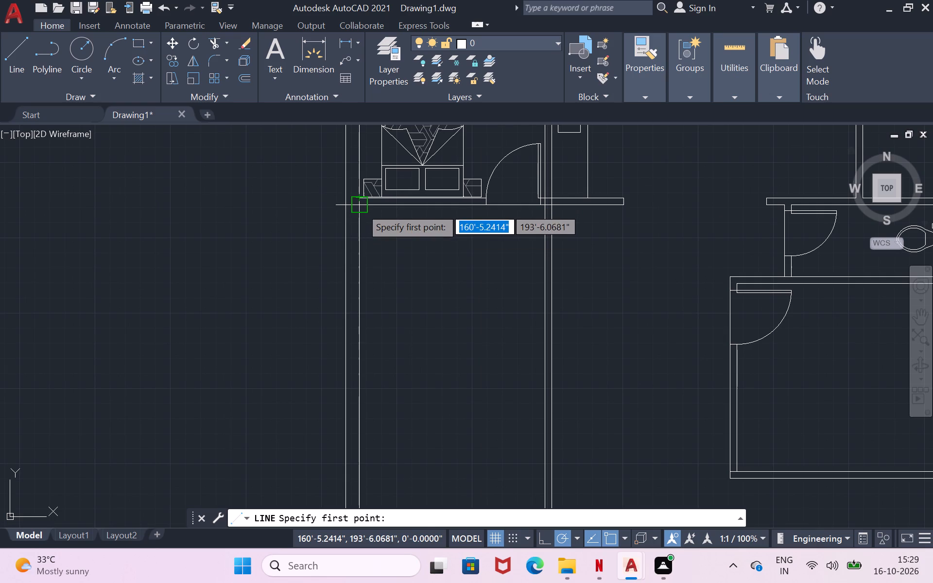
{"action": "left_click", "coordinate": [361, 207]}
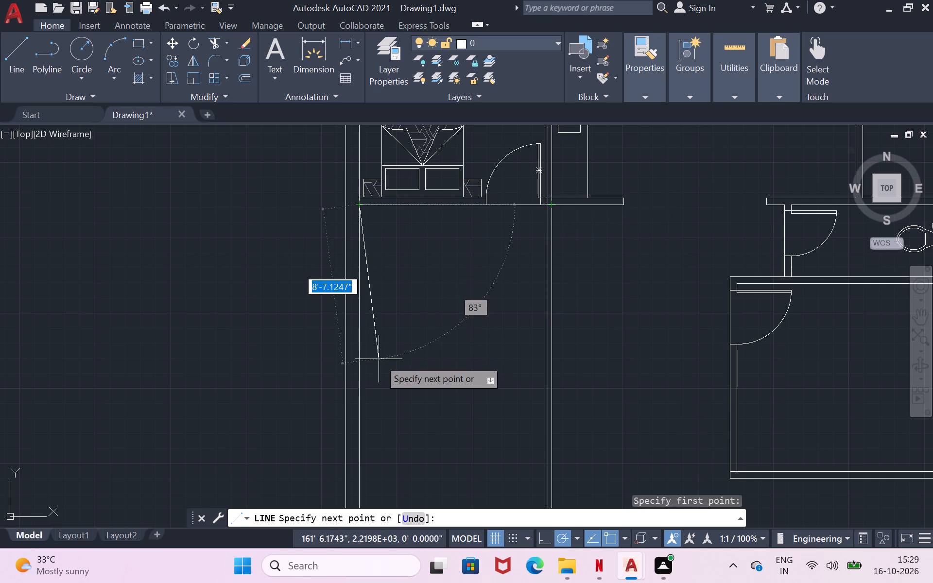
{"action": "scroll", "coordinate": [385, 354], "scroll_direction": "down", "scroll_amount": 3}
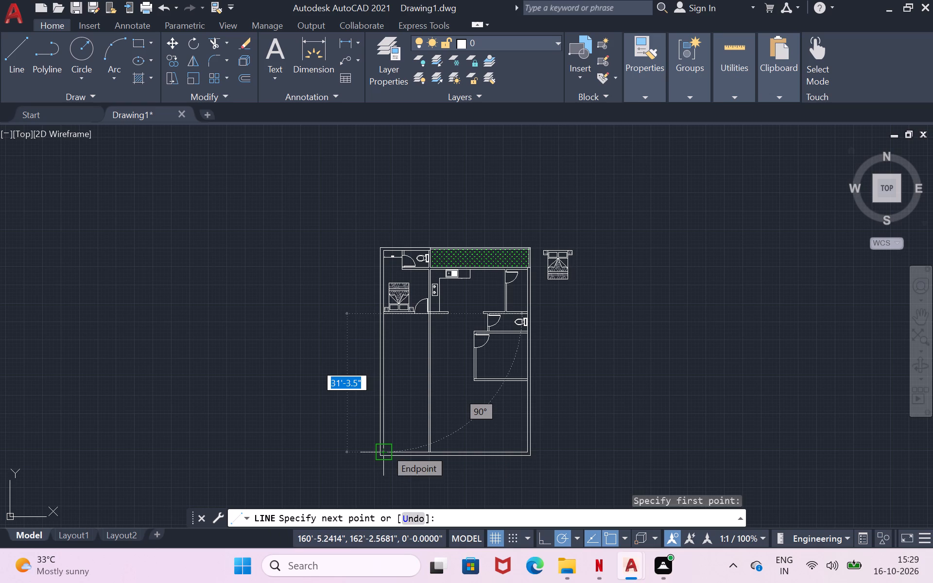
{"action": "key", "text": "3"}
{"action": "key", "text": "apostrophe"}
{"action": "key", "text": "Return"}
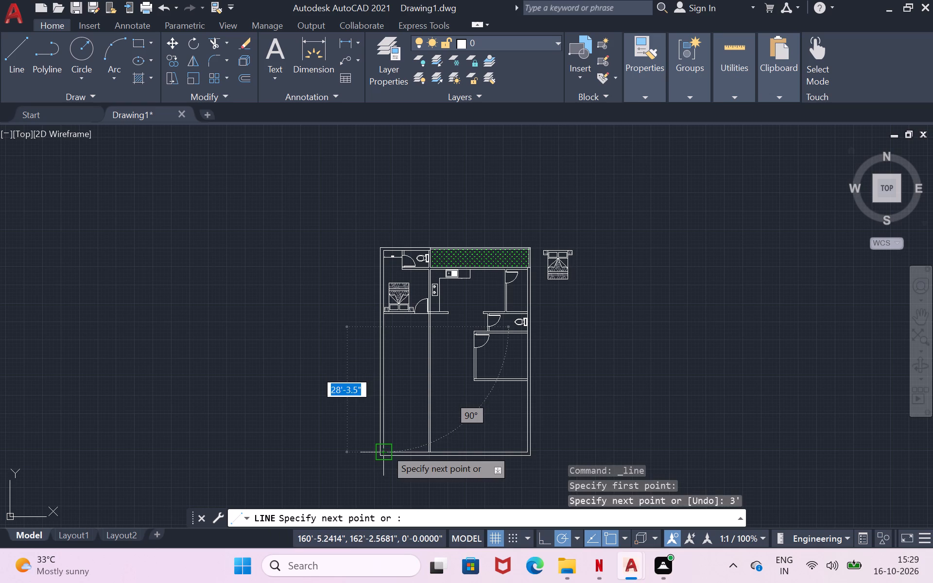
{"action": "scroll", "coordinate": [417, 357], "scroll_direction": "up", "scroll_amount": 3}
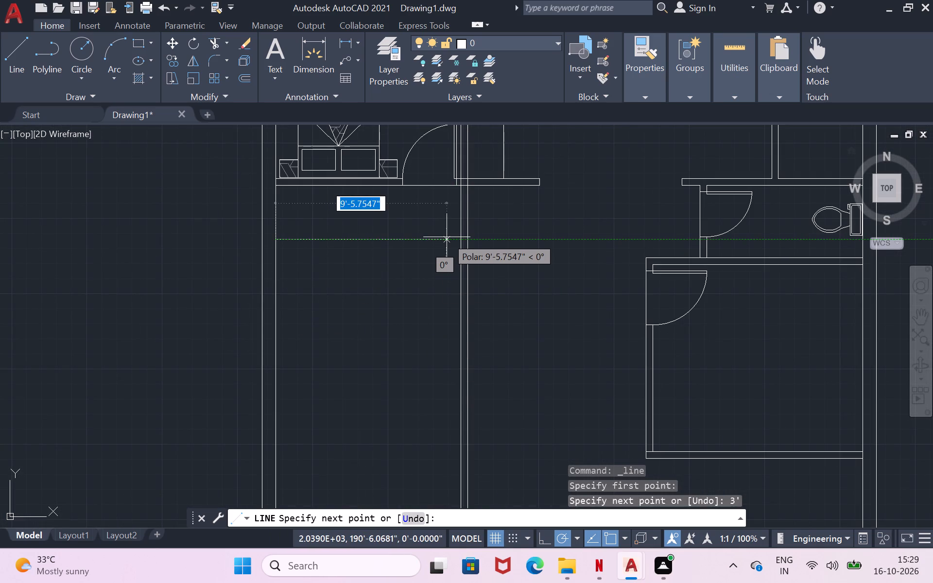
{"action": "scroll", "coordinate": [460, 239], "scroll_direction": "up", "scroll_amount": 2}
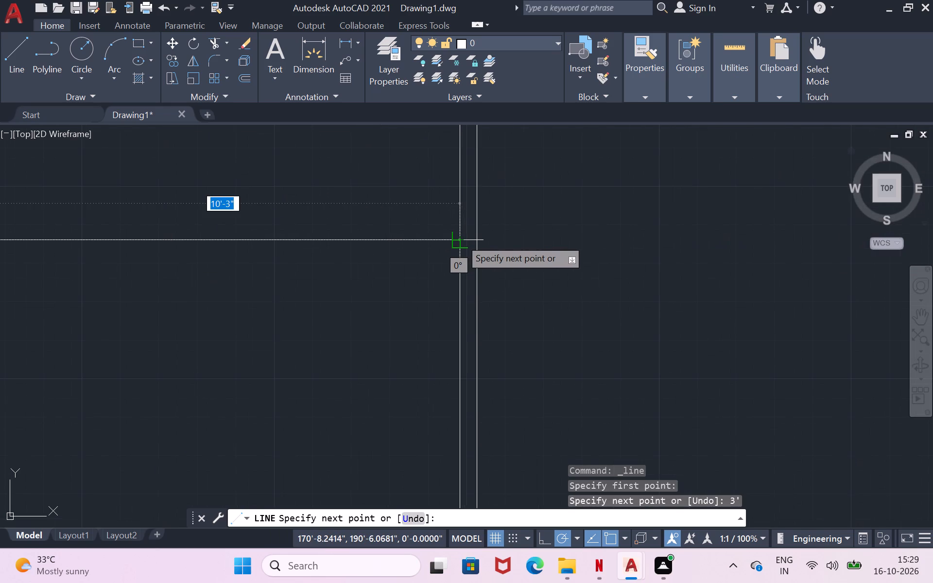
{"action": "scroll", "coordinate": [460, 239], "scroll_direction": "down", "scroll_amount": 1}
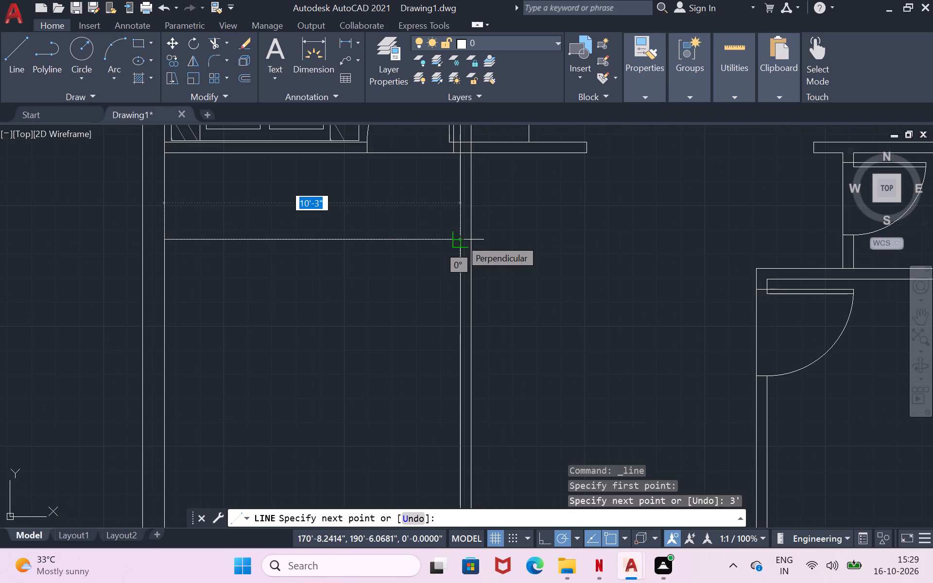
{"action": "left_click", "coordinate": [460, 239]}
{"action": "key", "text": "Return"}
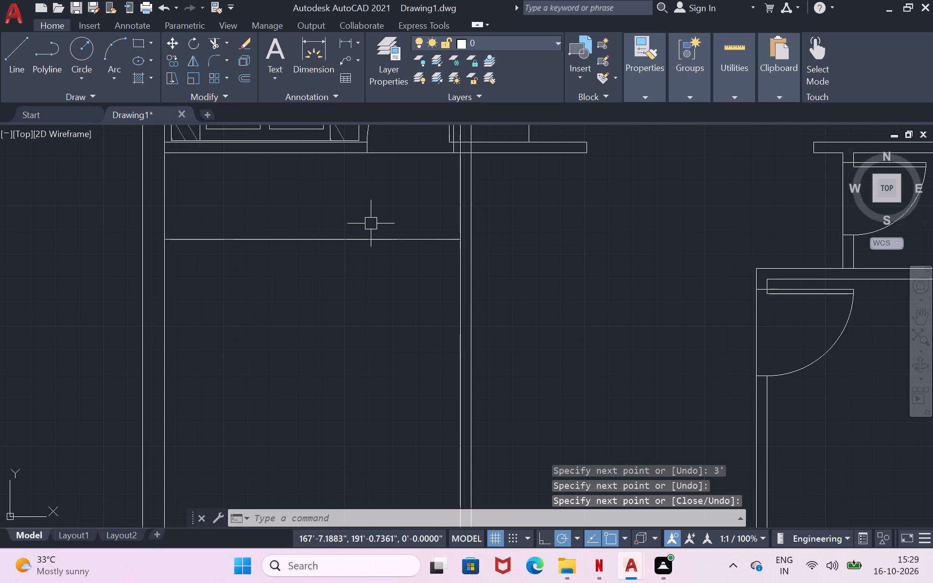
Draw a line from the new cross line's west end 9'2" south along the west wall, continuing east to the partition wall.
{"action": "left_click", "coordinate": [17, 51]}
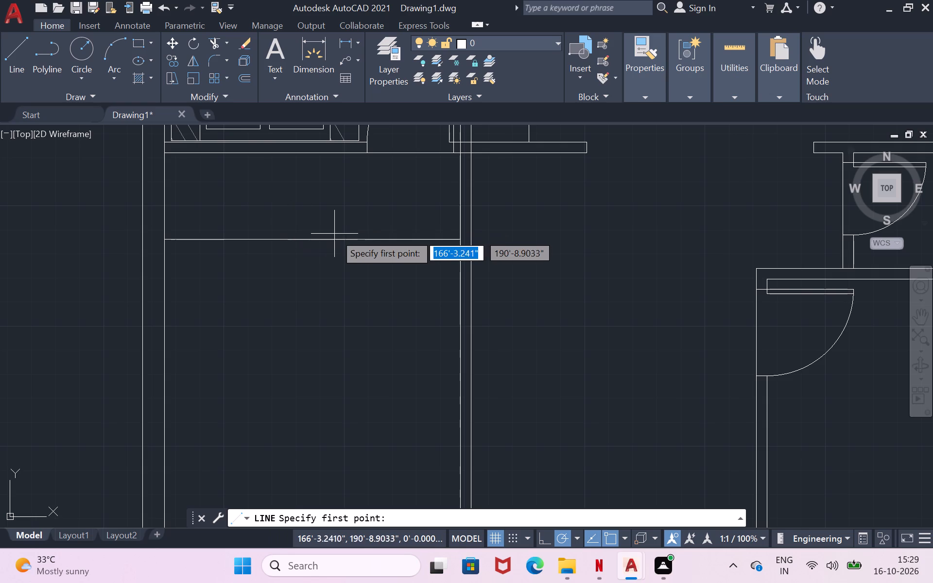
{"action": "left_click", "coordinate": [163, 242]}
{"action": "scroll", "coordinate": [167, 243], "scroll_direction": "down", "scroll_amount": 3}
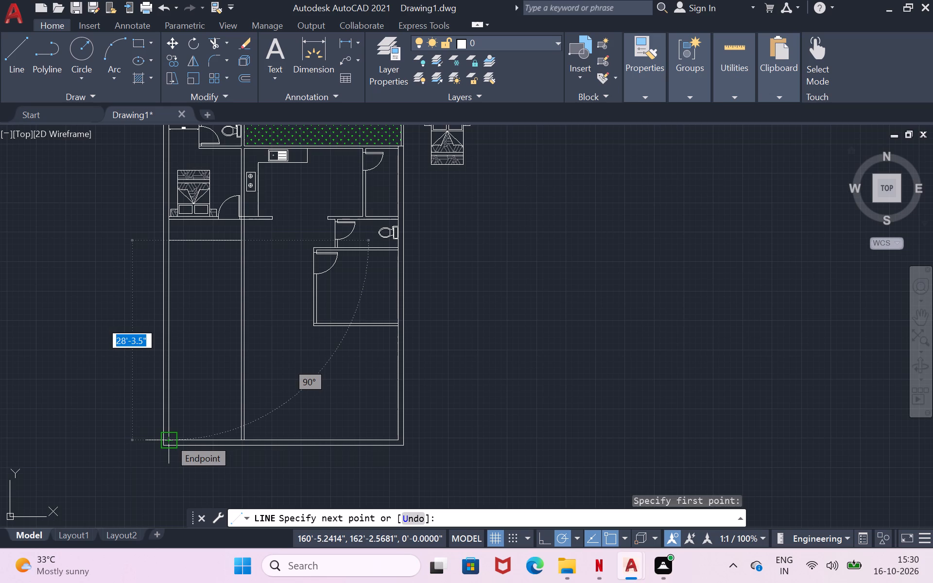
{"action": "type", "text": "9'"}
{"action": "type", "text": "2\""}
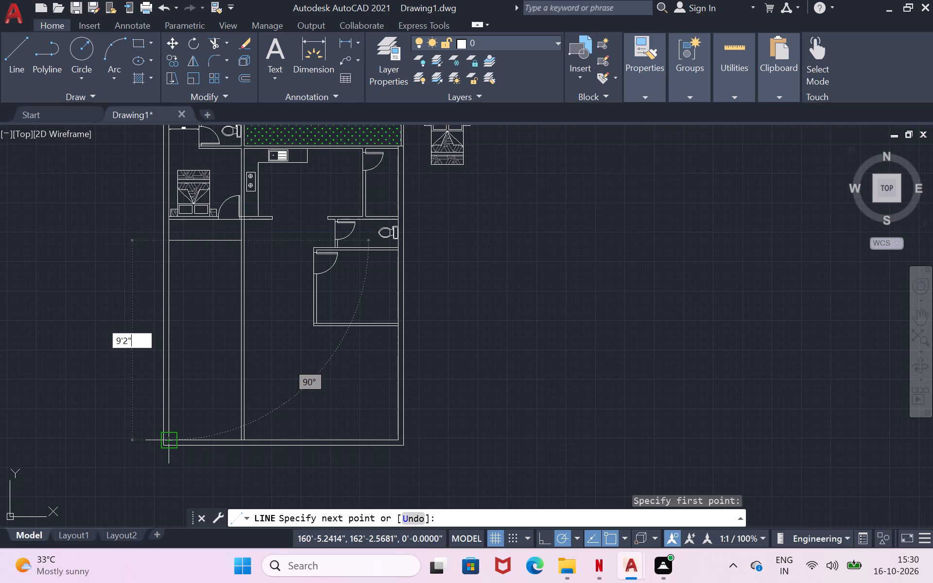
{"action": "left_click", "coordinate": [170, 439]}
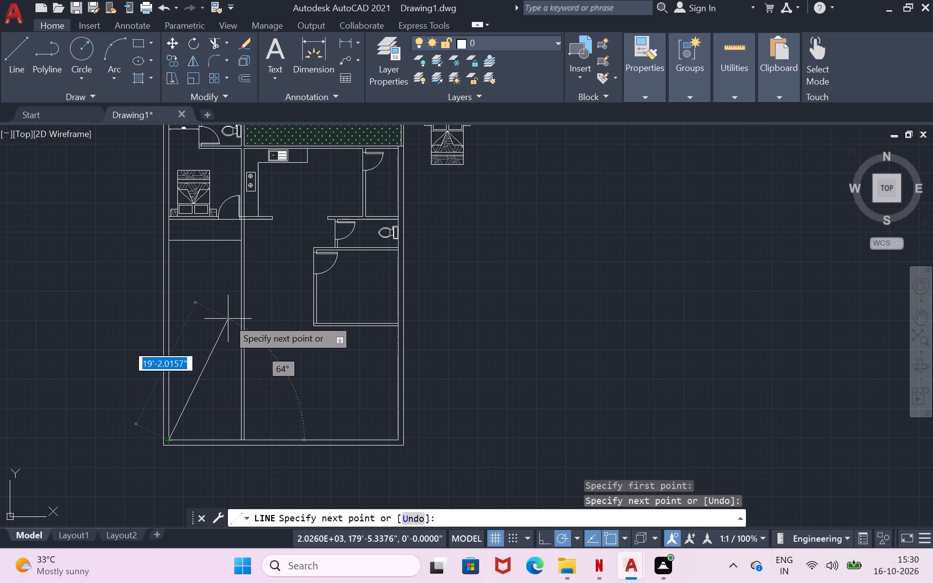
{"action": "key", "text": "ctrl+z"}
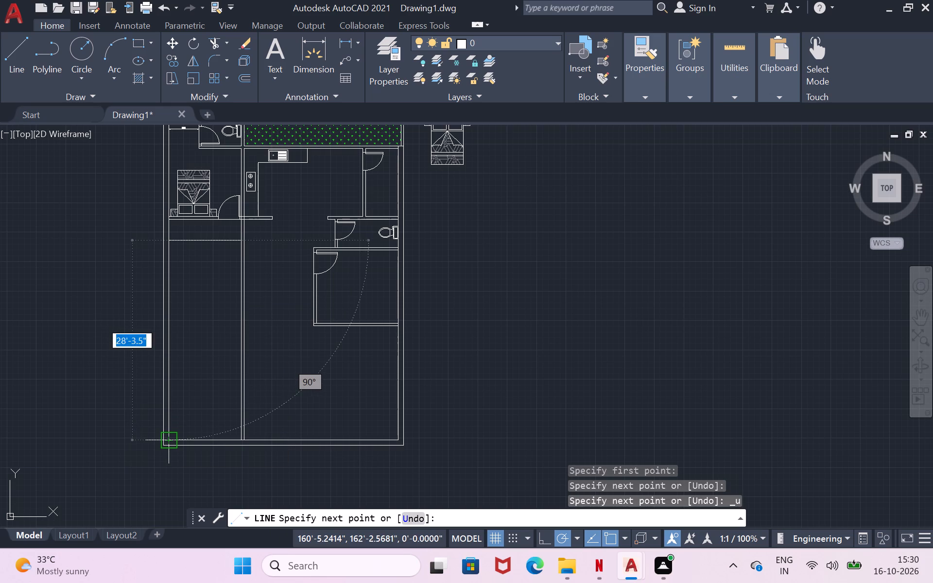
{"action": "type", "text": "9'2\""}
{"action": "key", "text": "Return"}
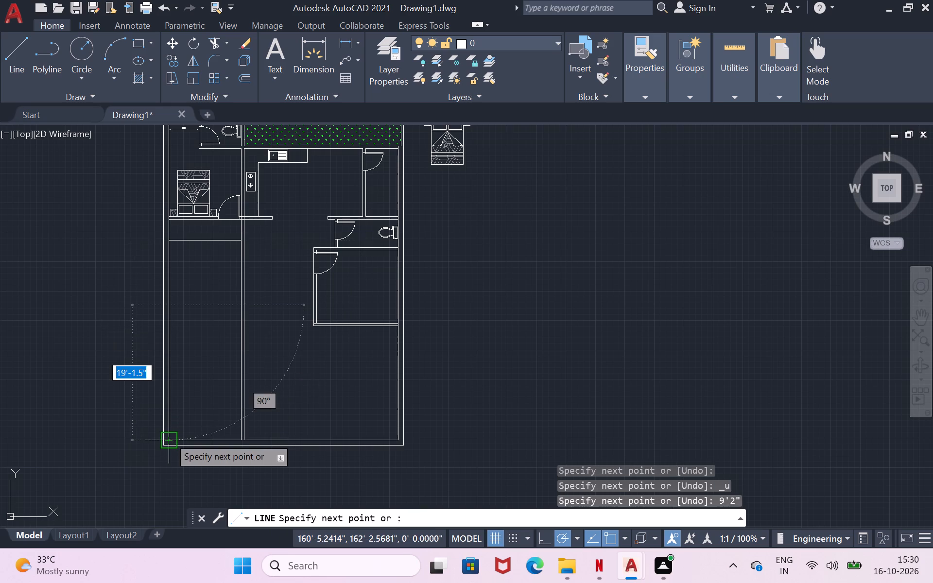
{"action": "scroll", "coordinate": [245, 302], "scroll_direction": "up", "scroll_amount": 2}
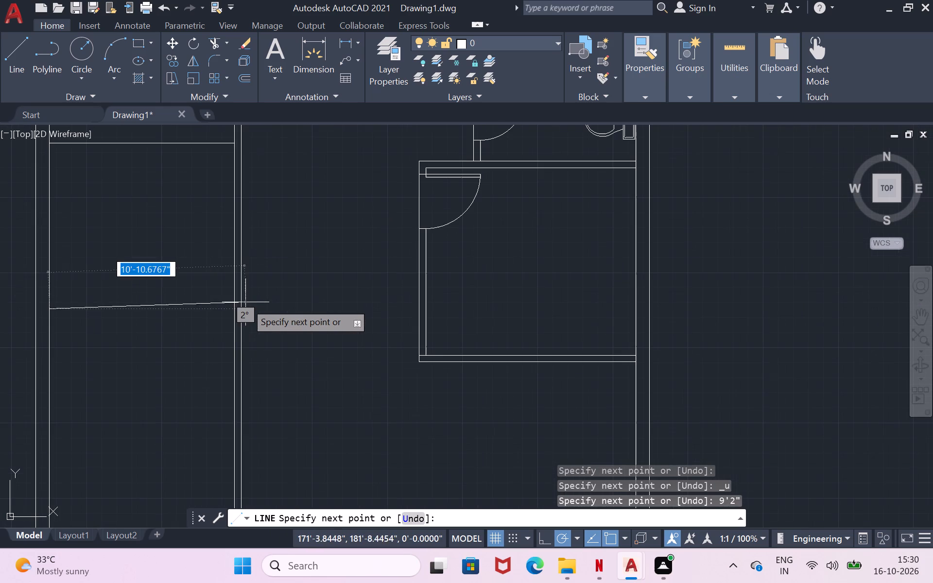
{"action": "left_click", "coordinate": [235, 305]}
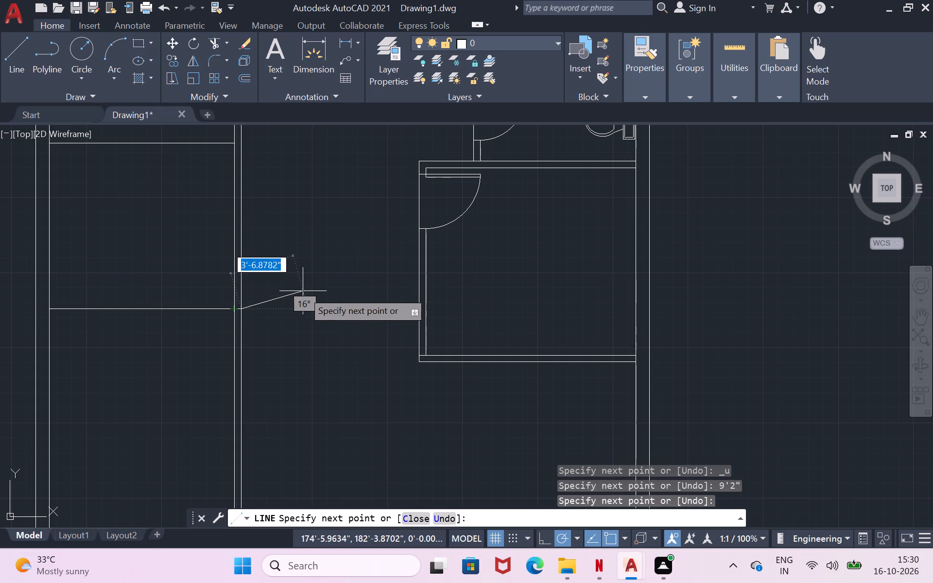
{"action": "key", "text": "Return"}
Draw a line from the lower cross line's west end 3' south, continuing east about 10'-7.5" to the partition wall's far face.
{"action": "scroll", "coordinate": [300, 290], "scroll_direction": "down", "scroll_amount": 1}
{"action": "scroll", "coordinate": [151, 326], "scroll_direction": "up", "scroll_amount": 1}
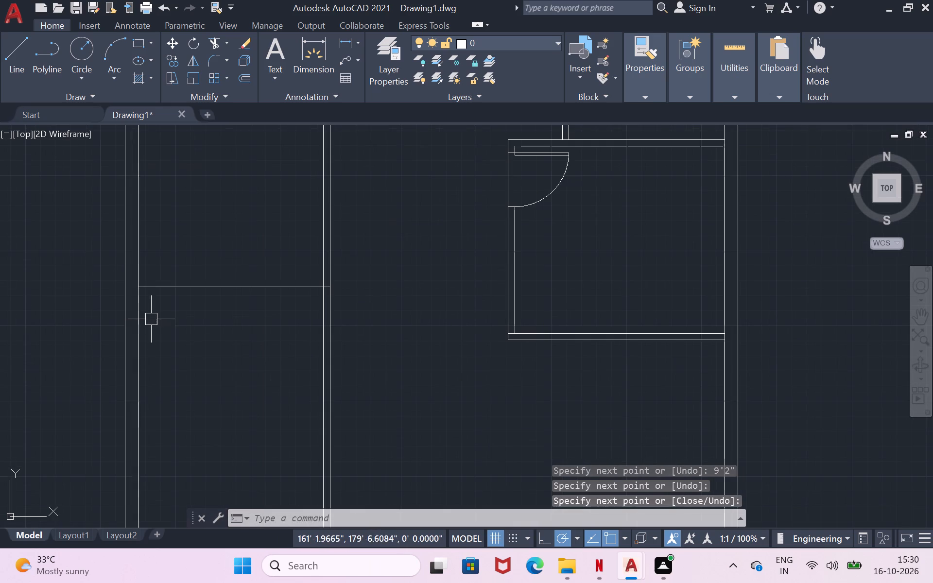
{"action": "left_click", "coordinate": [19, 59]}
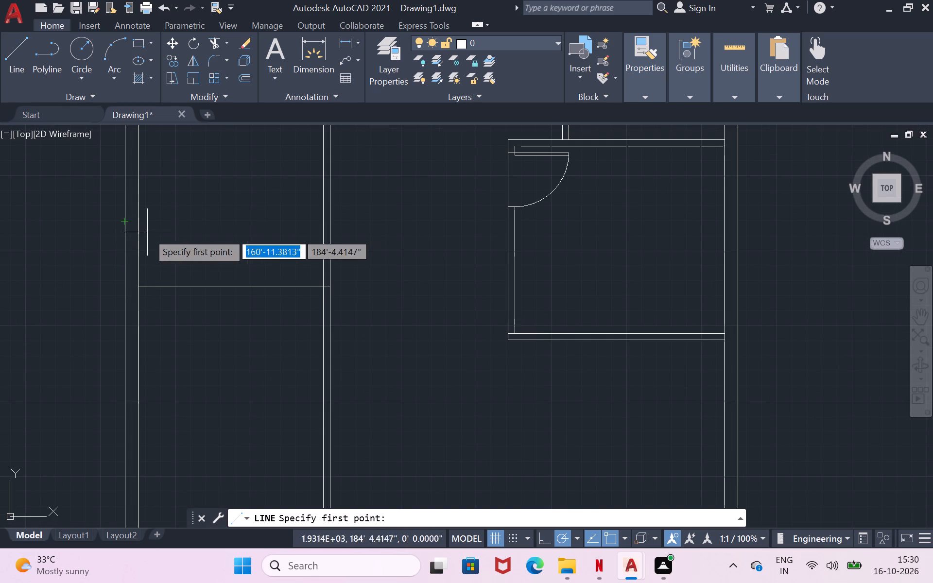
{"action": "left_click", "coordinate": [139, 288]}
{"action": "scroll", "coordinate": [152, 291], "scroll_direction": "down", "scroll_amount": 2}
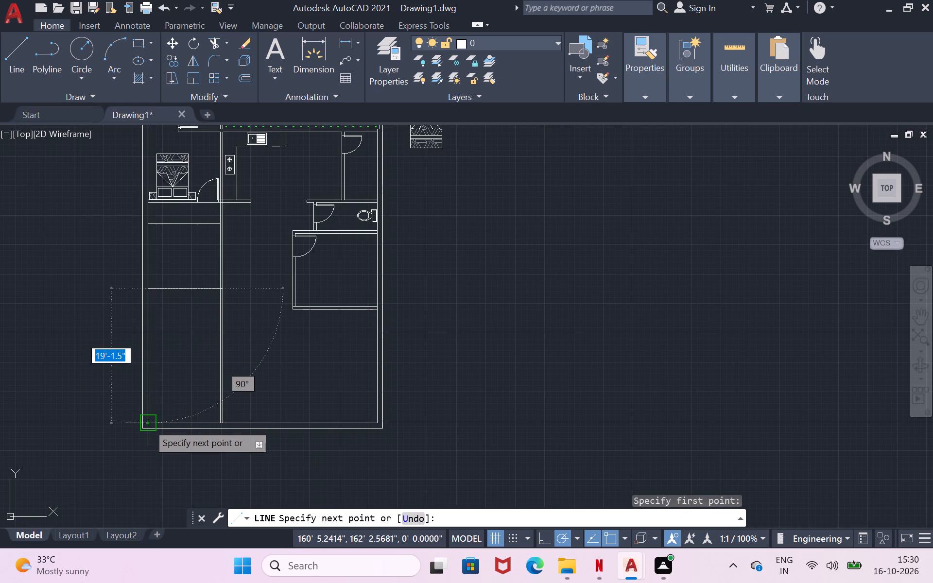
{"action": "type", "text": "3'"}
{"action": "key", "text": "Return"}
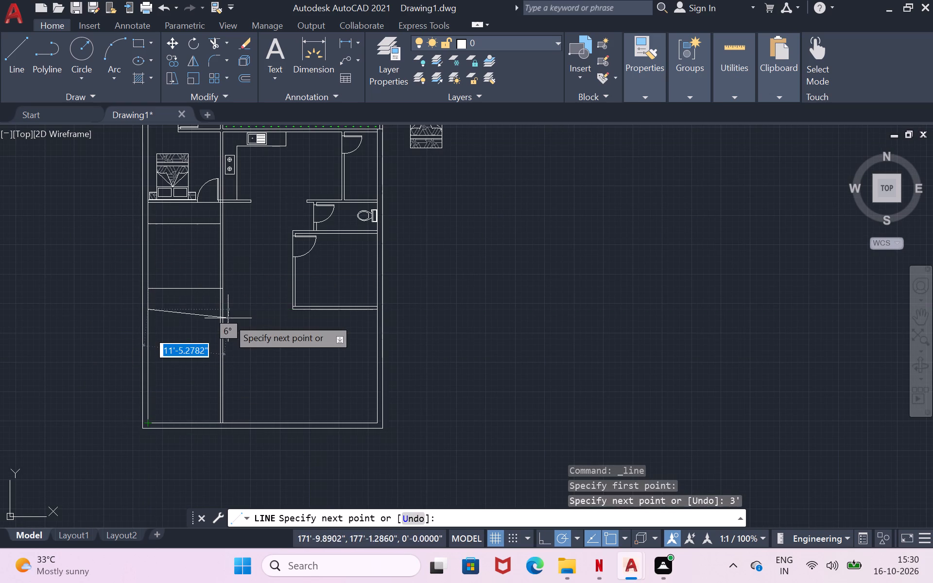
{"action": "scroll", "coordinate": [225, 313], "scroll_direction": "up", "scroll_amount": 2}
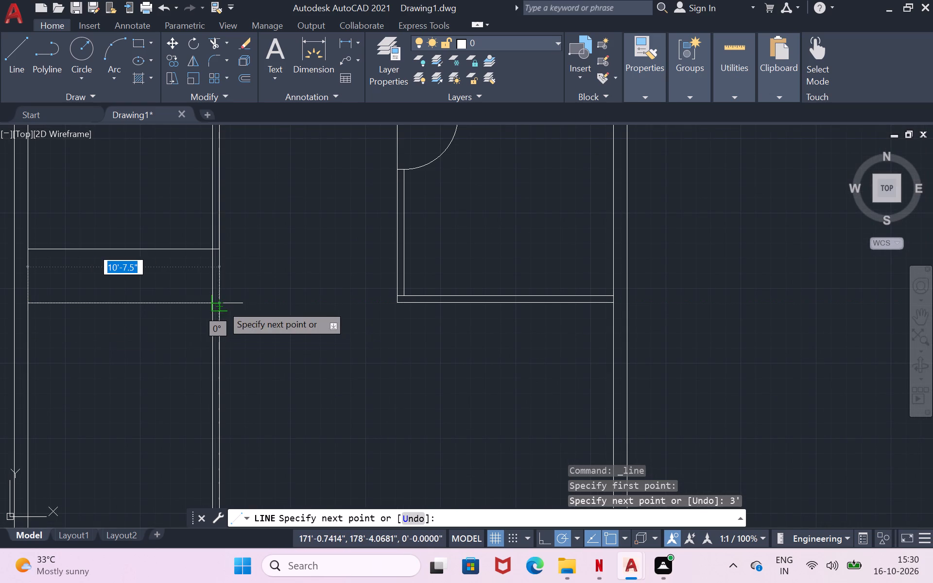
{"action": "left_click", "coordinate": [222, 305]}
{"action": "key", "text": "Return"}
Draw a stair tread outline from the upper cross line's west end: 3' east, 10" south, then back to the west wall.
{"action": "scroll", "coordinate": [153, 226], "scroll_direction": "down", "scroll_amount": 1}
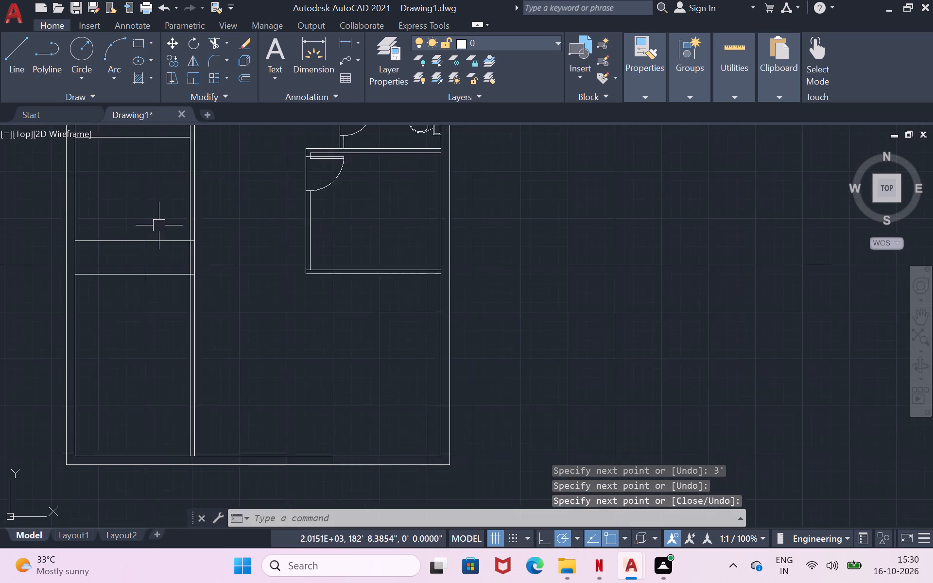
{"action": "scroll", "coordinate": [159, 225], "scroll_direction": "down", "scroll_amount": 1}
{"action": "scroll", "coordinate": [123, 152], "scroll_direction": "up", "scroll_amount": 3}
{"action": "scroll", "coordinate": [117, 126], "scroll_direction": "down", "scroll_amount": 2}
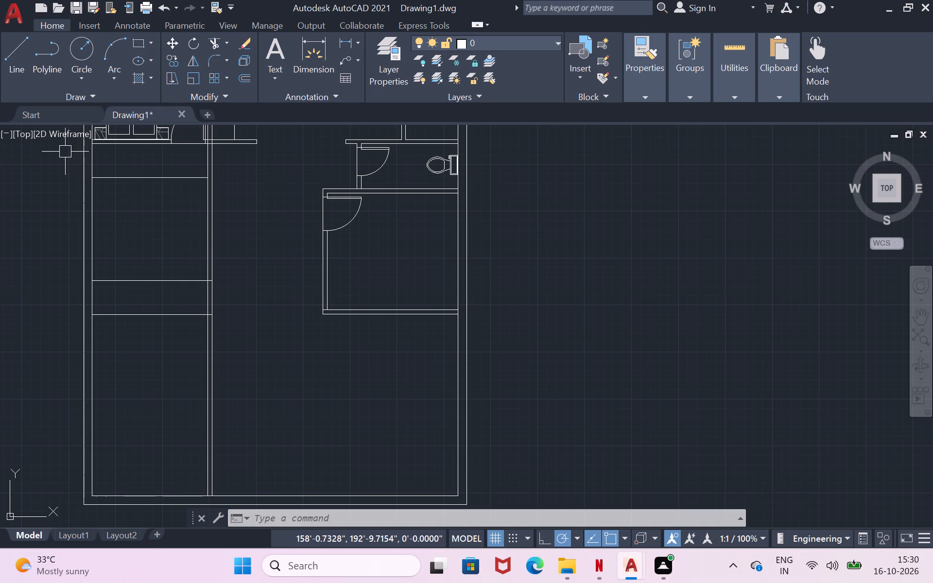
{"action": "left_click", "coordinate": [17, 60]}
{"action": "scroll", "coordinate": [120, 207], "scroll_direction": "down", "scroll_amount": 1}
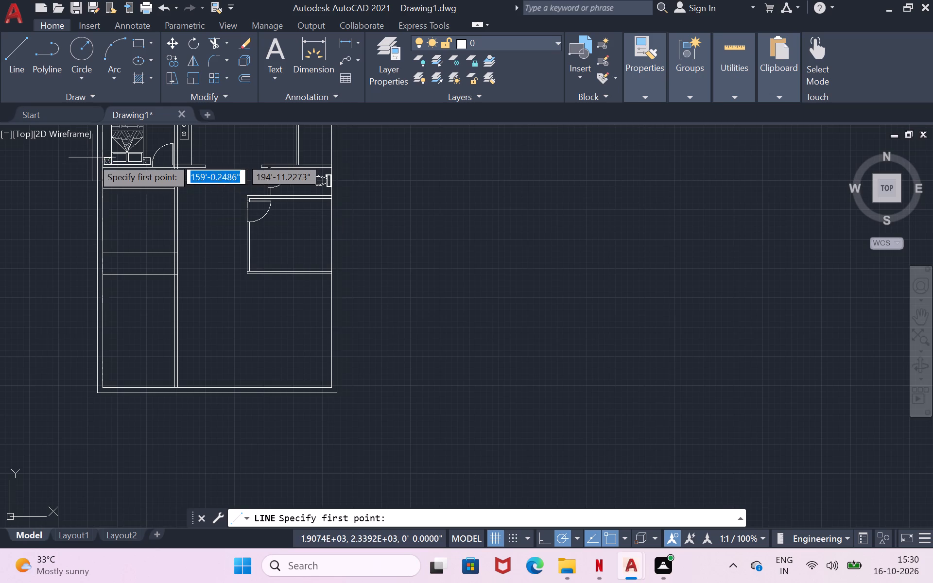
{"action": "scroll", "coordinate": [92, 157], "scroll_direction": "up", "scroll_amount": 3}
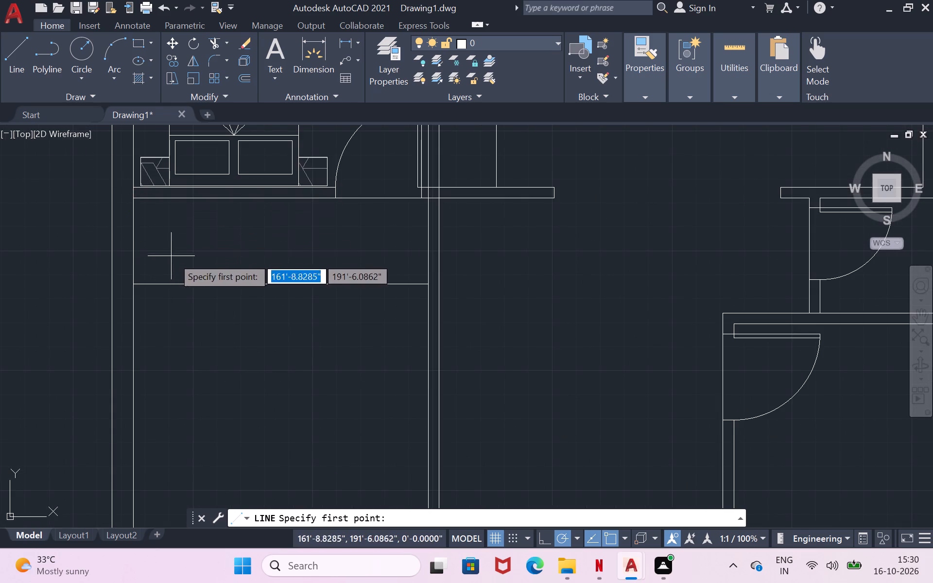
{"action": "scroll", "coordinate": [215, 257], "scroll_direction": "down", "scroll_amount": 2}
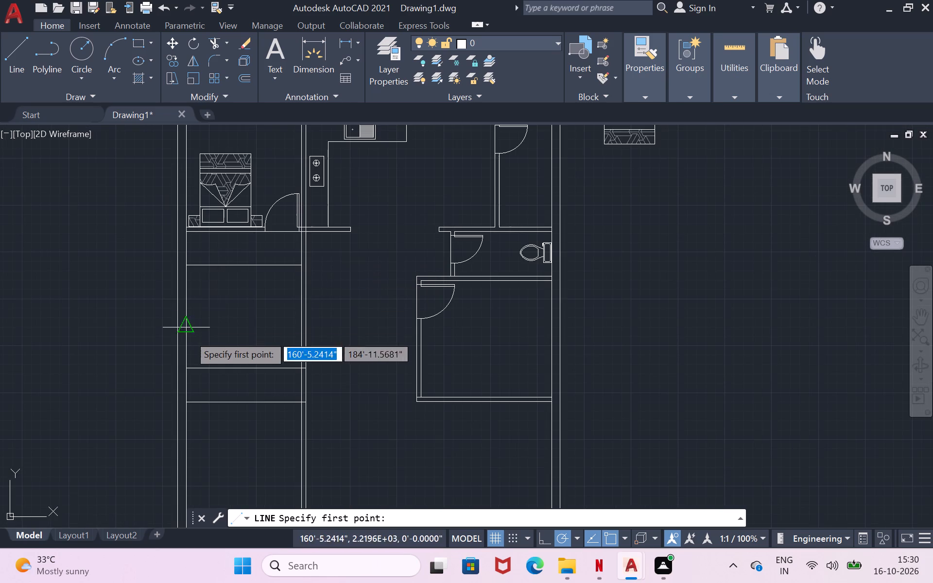
{"action": "scroll", "coordinate": [192, 347], "scroll_direction": "up", "scroll_amount": 1}
{"action": "scroll", "coordinate": [195, 224], "scroll_direction": "up", "scroll_amount": 2}
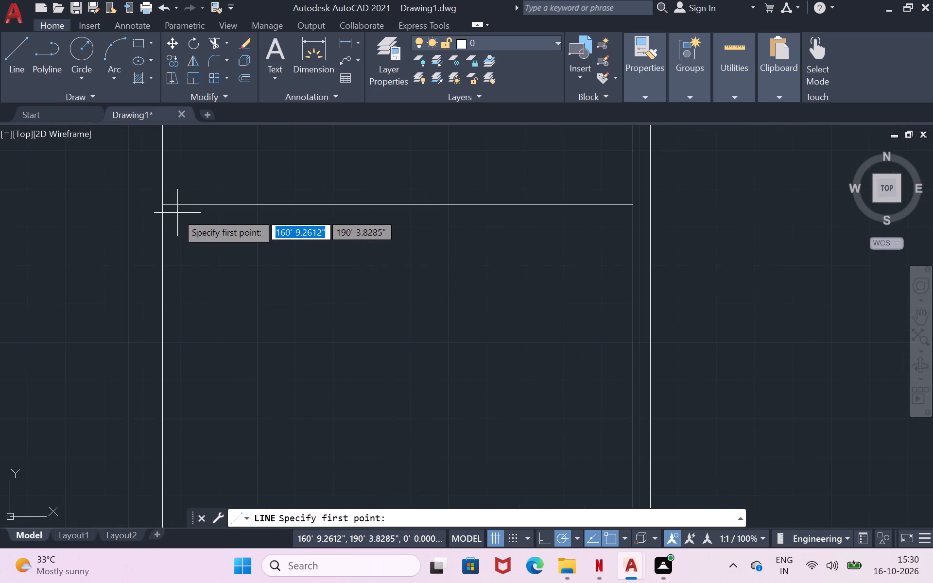
{"action": "left_click", "coordinate": [163, 207]}
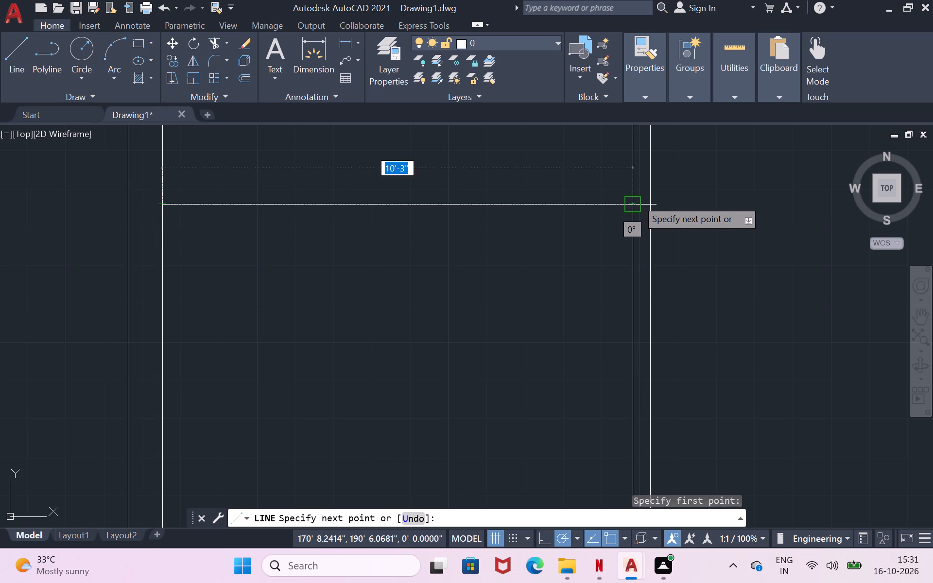
{"action": "type", "text": "3'"}
{"action": "key", "text": "Return"}
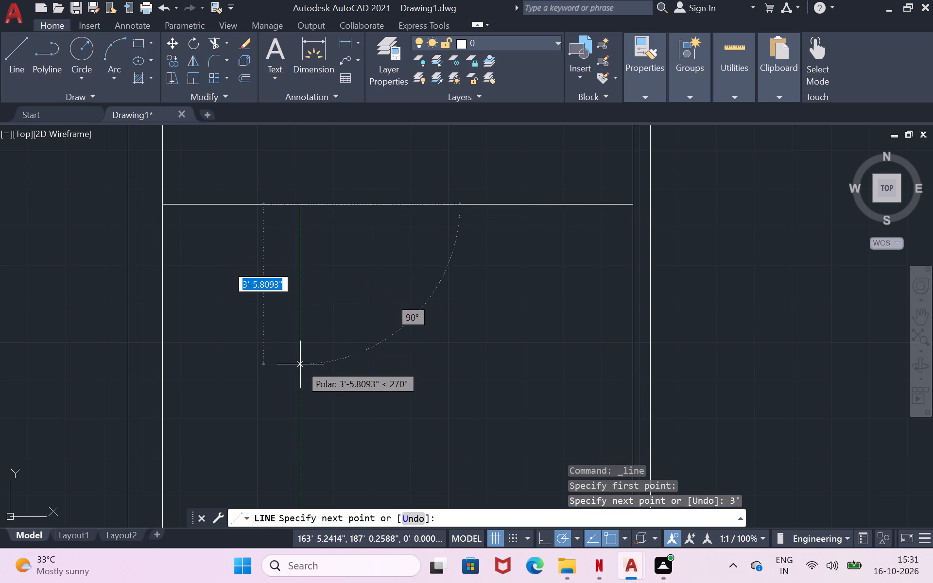
{"action": "type", "text": "10"}
{"action": "key", "text": "shift+quotedbl"}
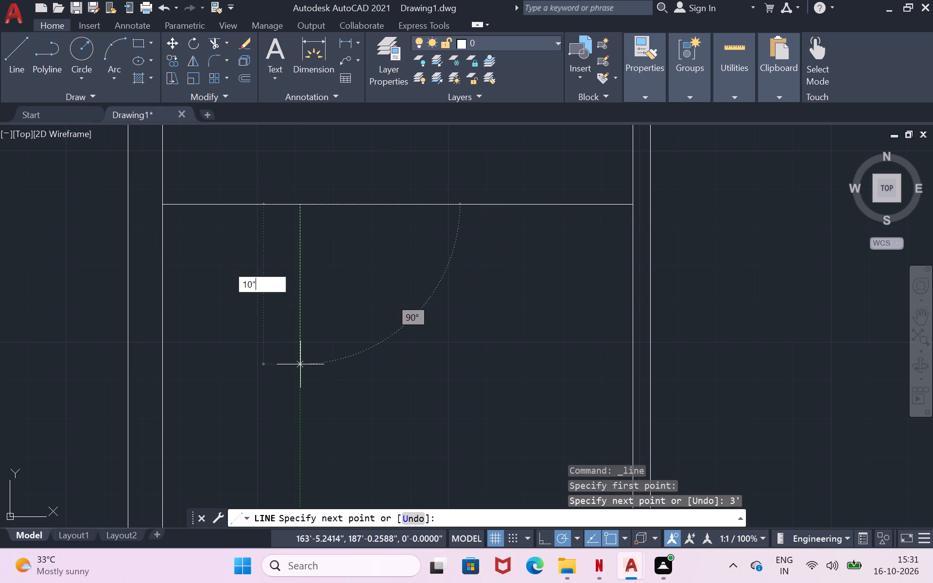
{"action": "key", "text": "Return"}
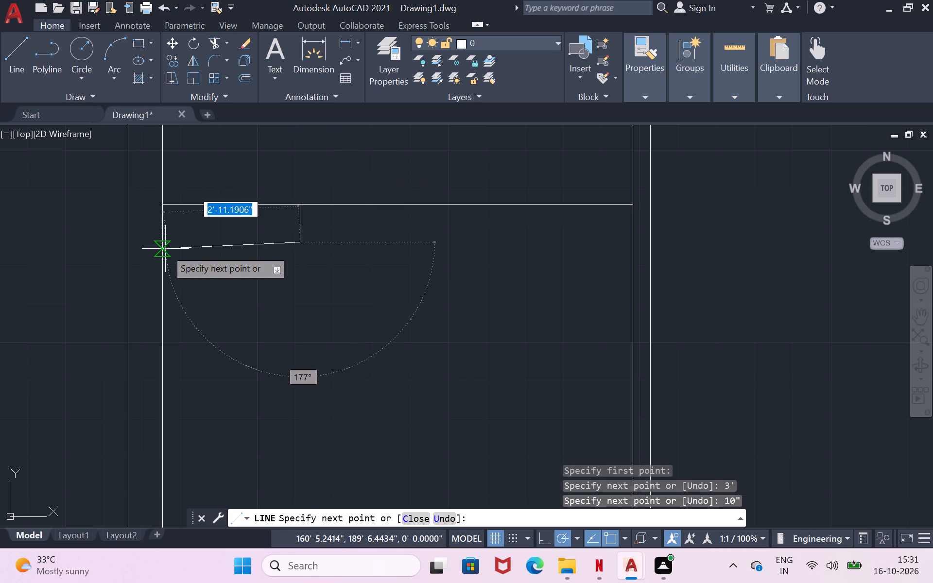
{"action": "left_click", "coordinate": [164, 245]}
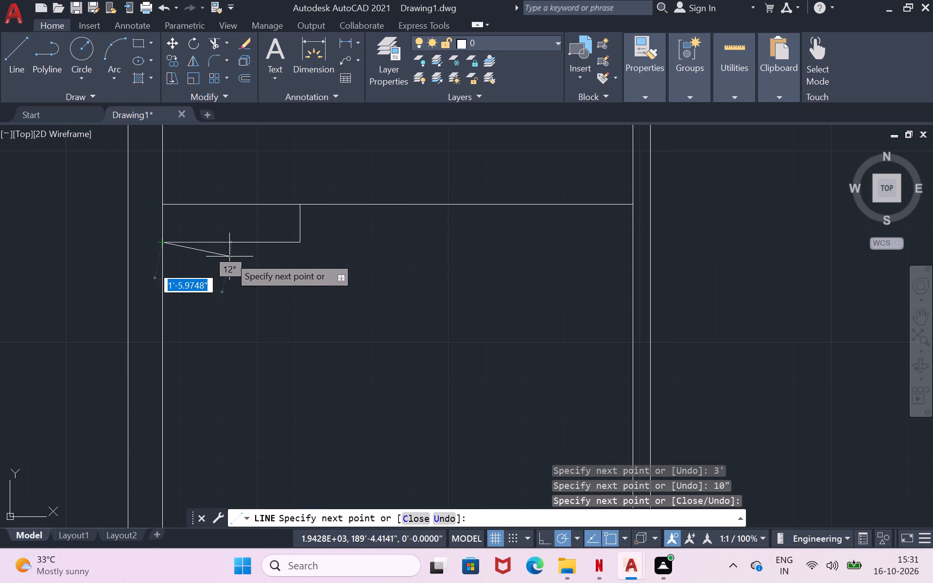
{"action": "key", "text": "Return"}
Delete the upper cross line spanning from the west wall to the partition wall.
{"action": "left_click", "coordinate": [435, 209]}
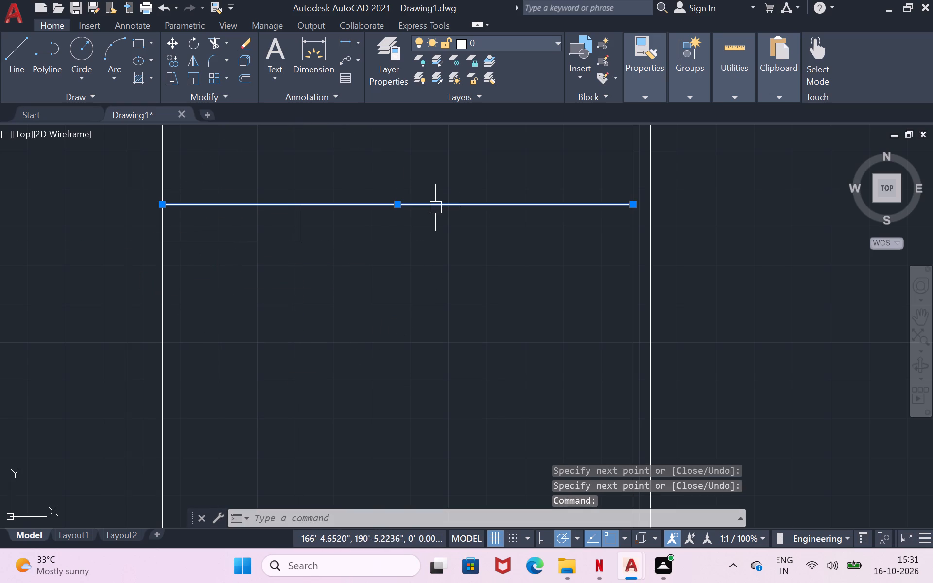
{"action": "key", "text": "Delete"}
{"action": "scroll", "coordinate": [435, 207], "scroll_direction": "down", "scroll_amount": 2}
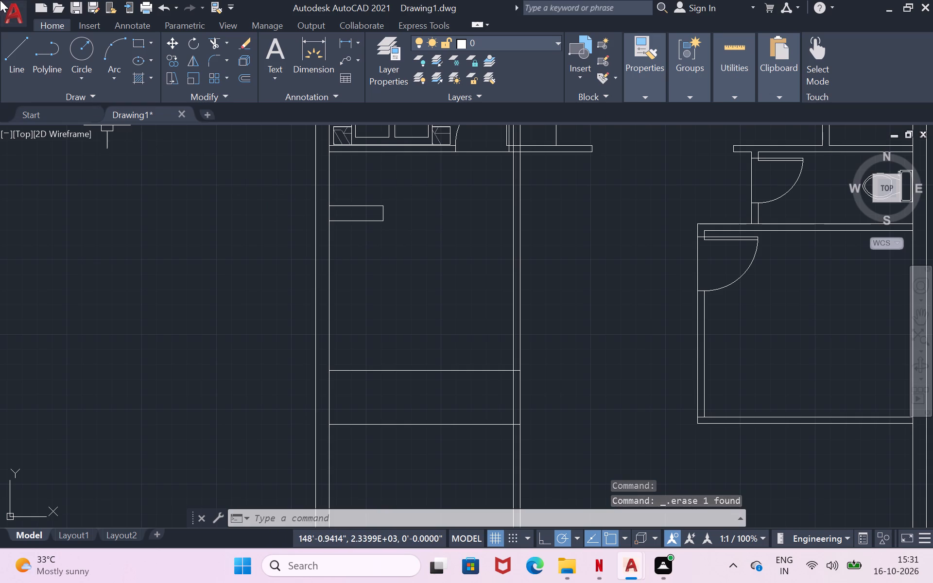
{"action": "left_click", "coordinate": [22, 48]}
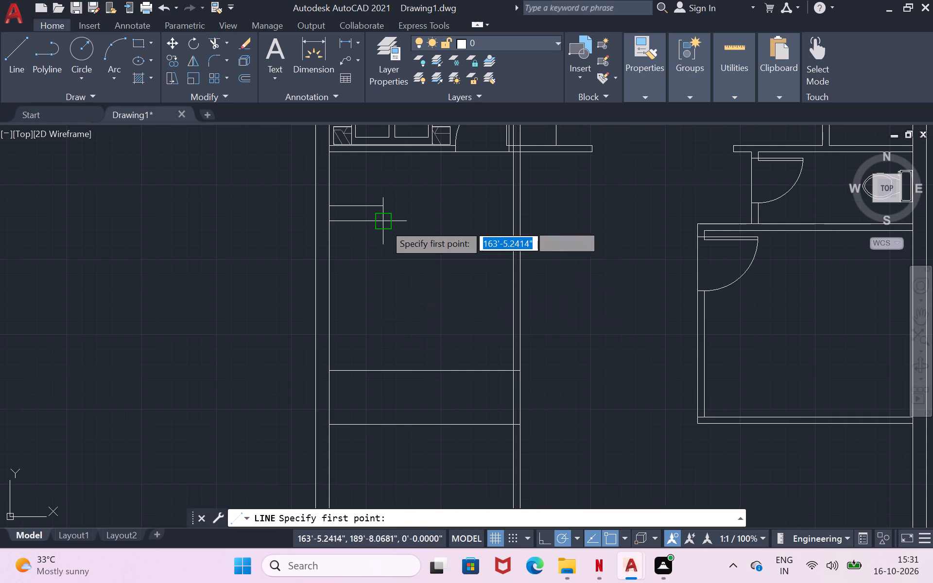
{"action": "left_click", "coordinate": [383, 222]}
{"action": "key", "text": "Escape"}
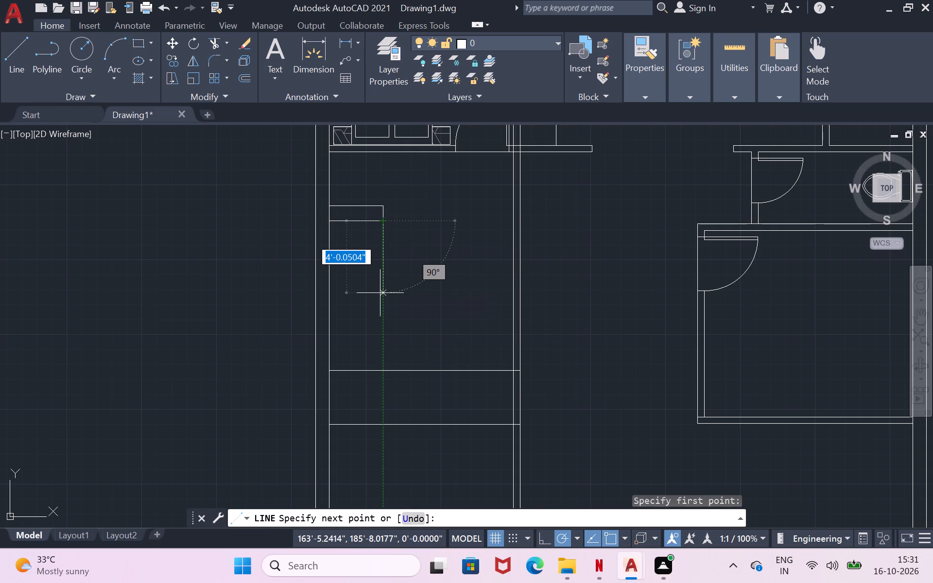
Offset the tread outline's lower line 10" to the south.
{"action": "left_click", "coordinate": [352, 219]}
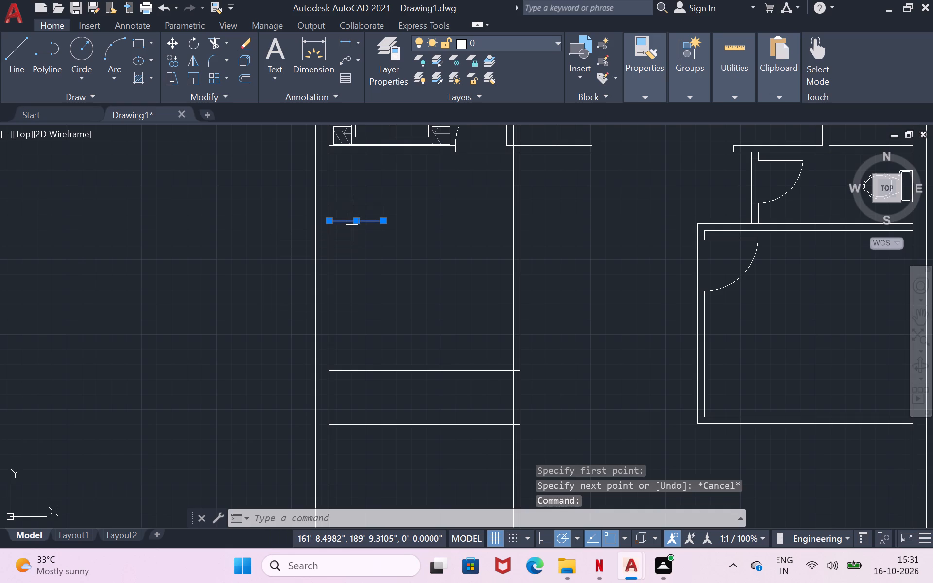
{"action": "key", "text": "o"}
{"action": "key", "text": "Return"}
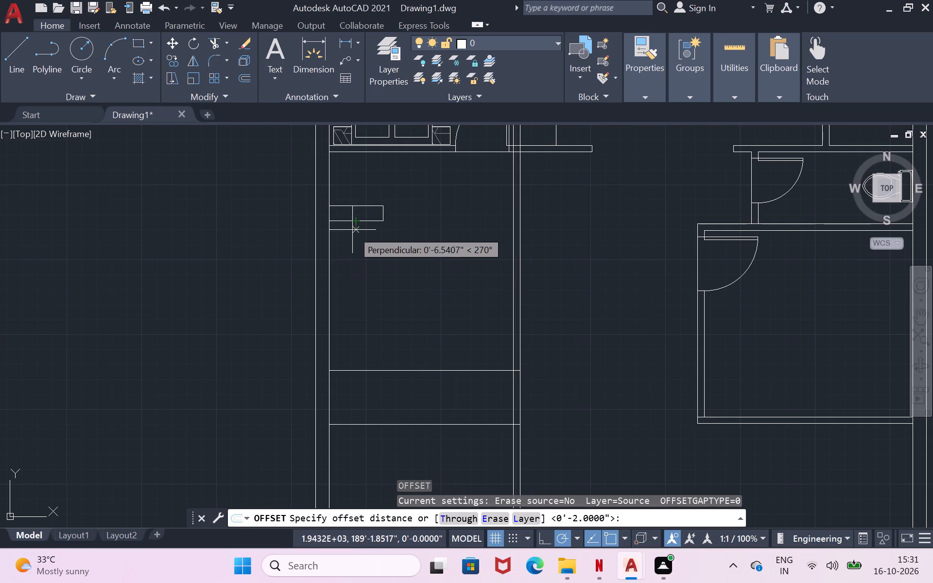
{"action": "left_click", "coordinate": [356, 218]}
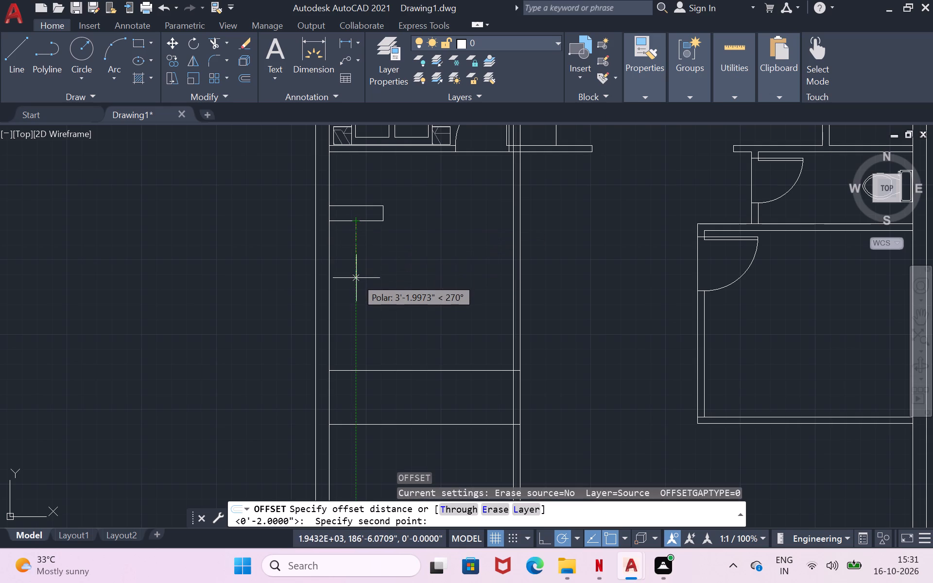
{"action": "type", "text": "10"}
{"action": "key", "text": "shift+quotedbl"}
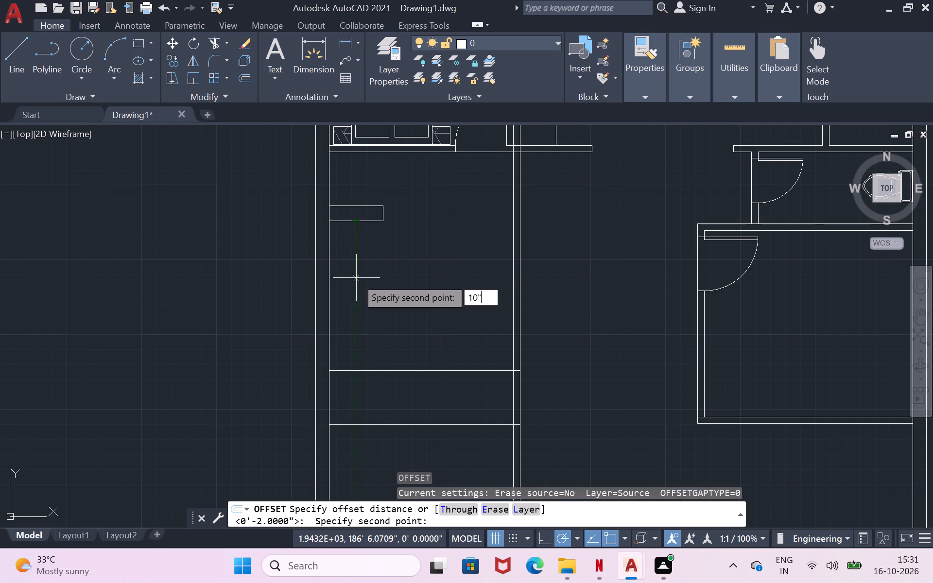
{"action": "key", "text": "Return"}
{"action": "left_click", "coordinate": [356, 278]}
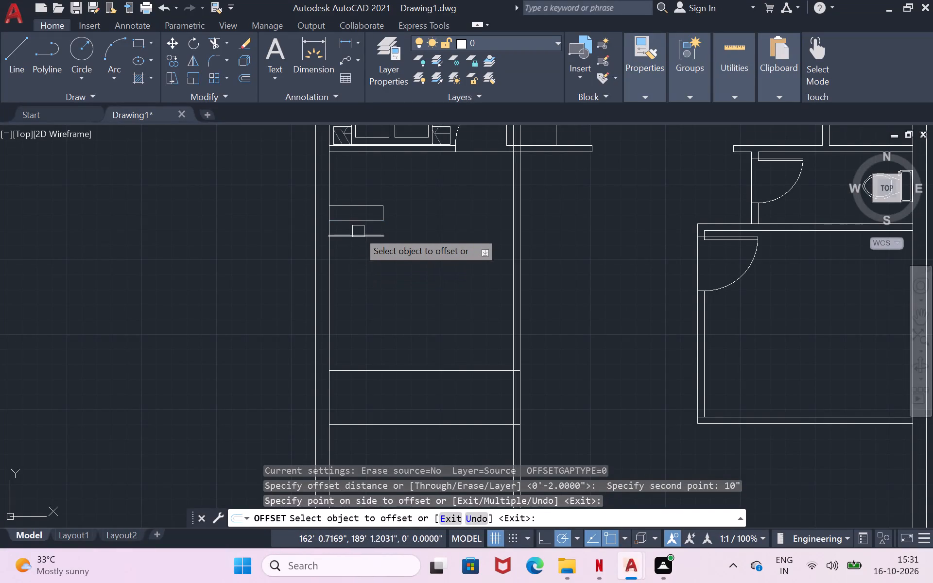
Repeat the 10" offset southward from each newest tread line, adding eight more treads down to just above the next cross line.
{"action": "left_click", "coordinate": [360, 238]}
{"action": "left_click", "coordinate": [366, 264]}
{"action": "left_click", "coordinate": [366, 251]}
{"action": "left_click", "coordinate": [360, 291]}
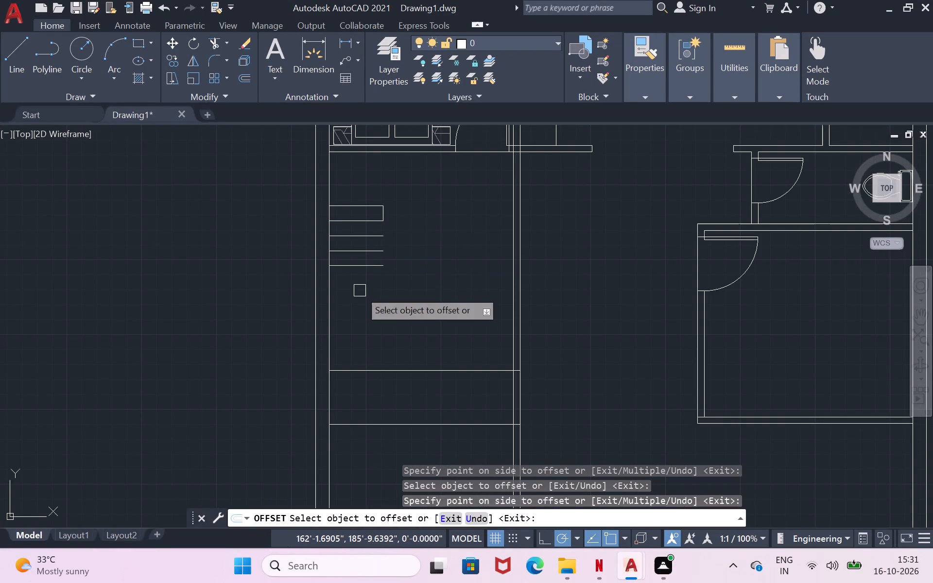
{"action": "left_click", "coordinate": [364, 266]}
{"action": "left_click", "coordinate": [353, 316]}
{"action": "left_click", "coordinate": [365, 285]}
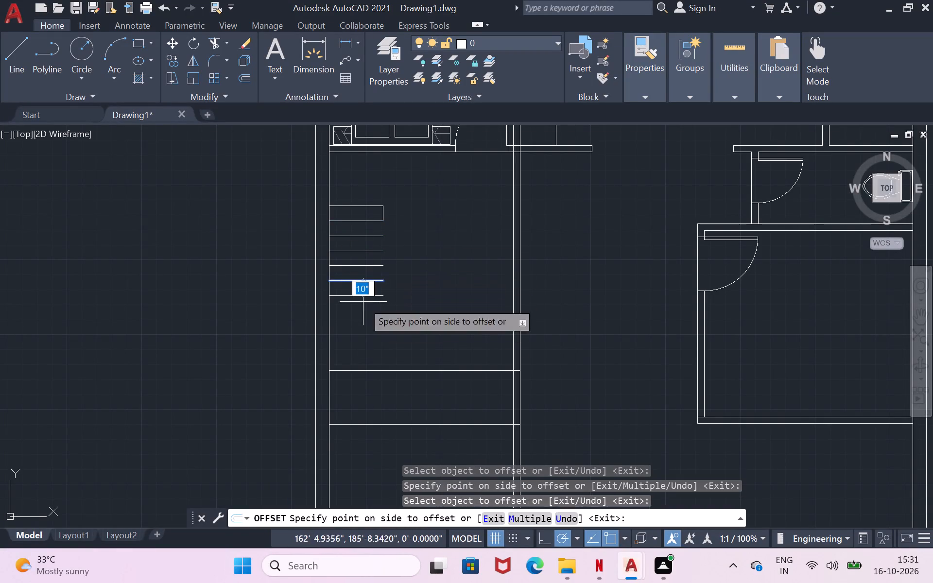
{"action": "left_click_drag", "start_coordinate": [355, 341], "coordinate": [360, 331]}
{"action": "left_click", "coordinate": [372, 299]}
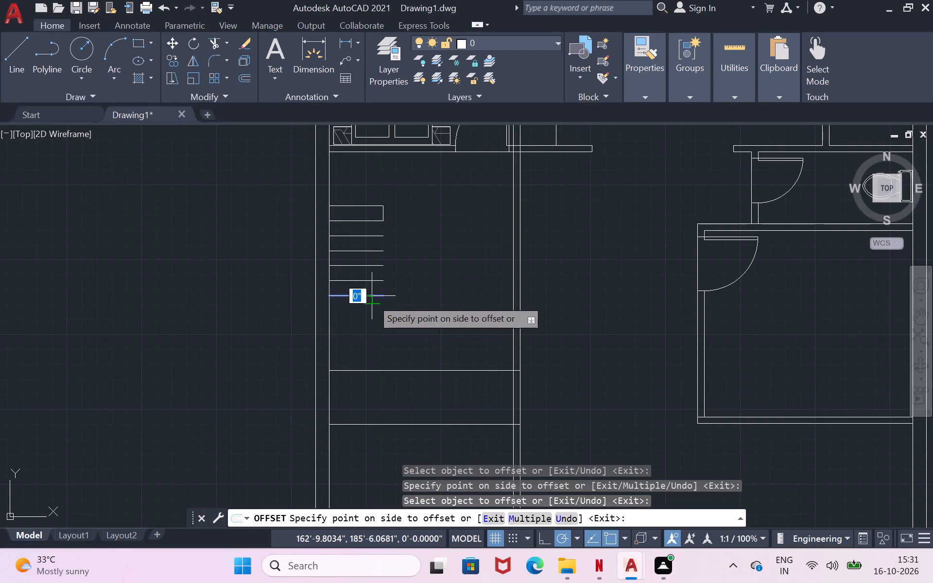
{"action": "left_click", "coordinate": [363, 333]}
{"action": "left_click", "coordinate": [373, 304]}
{"action": "left_click", "coordinate": [369, 312]}
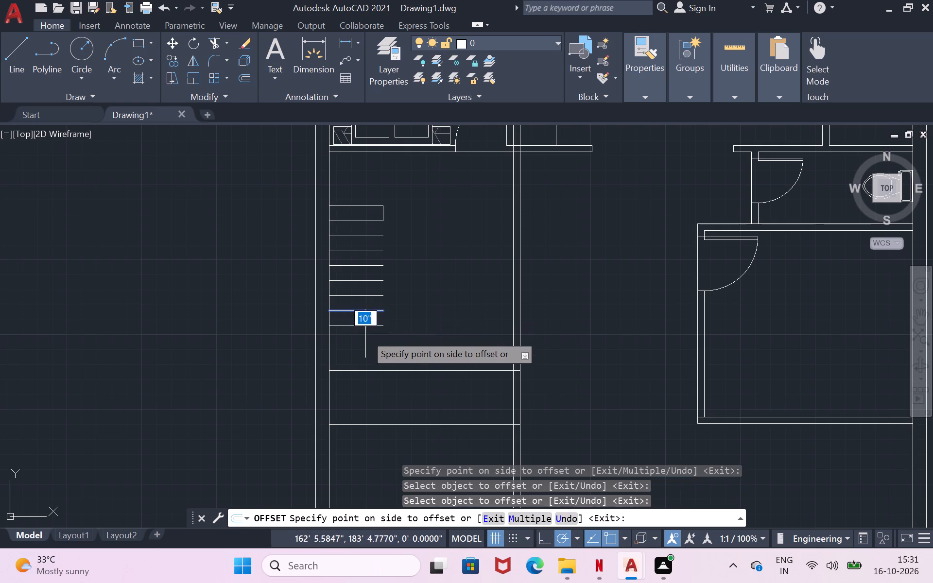
{"action": "left_click", "coordinate": [365, 334]}
{"action": "left_click", "coordinate": [368, 325]}
{"action": "left_click", "coordinate": [364, 348]}
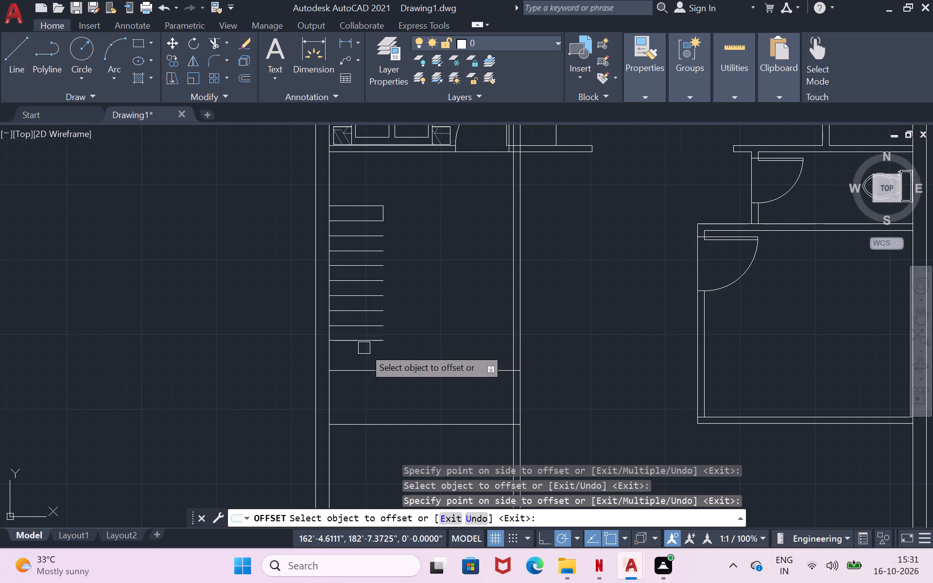
{"action": "left_click", "coordinate": [363, 342]}
{"action": "left_click", "coordinate": [353, 367]}
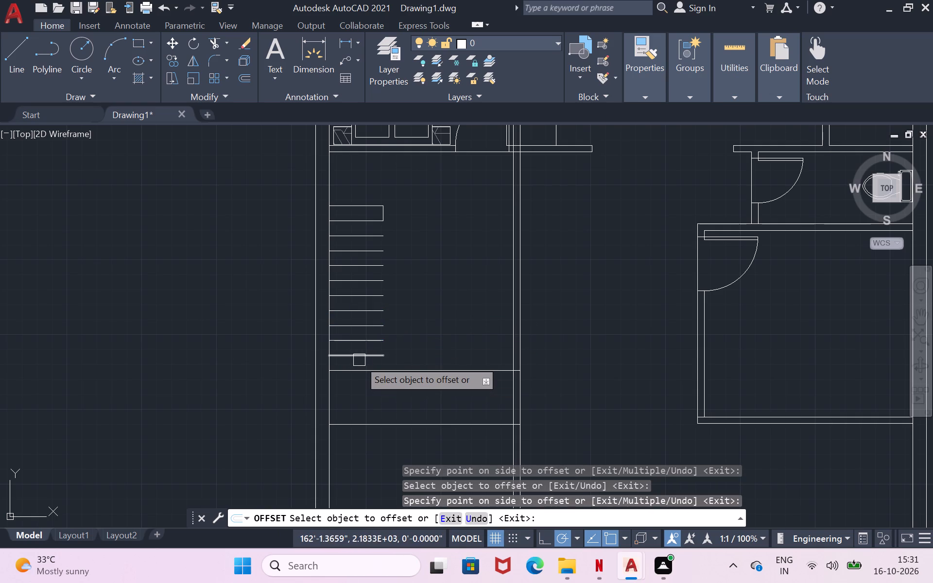
Draw a line along the treads' east ends, from the first tread outline's southeast corner down to the cross line below.
{"action": "left_click", "coordinate": [17, 62]}
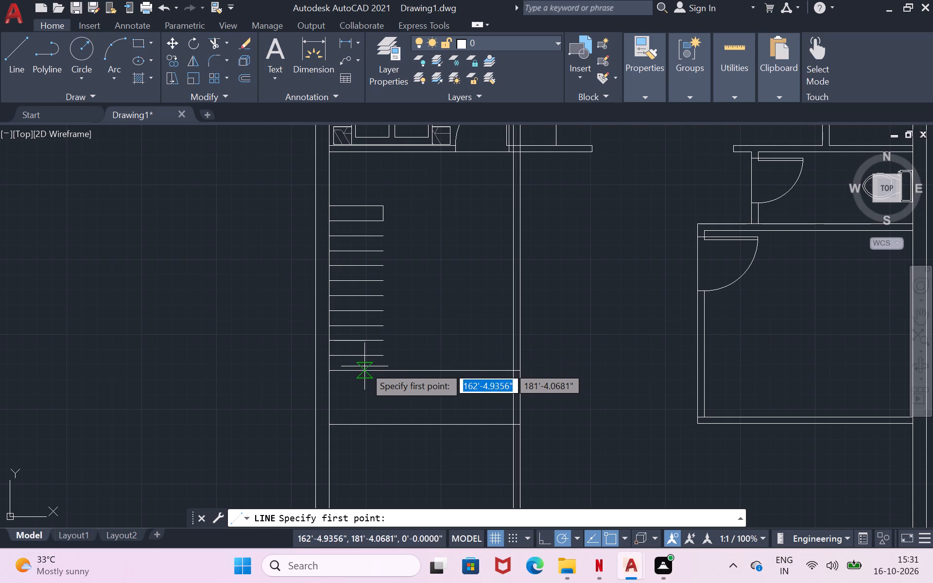
{"action": "key", "text": "Escape"}
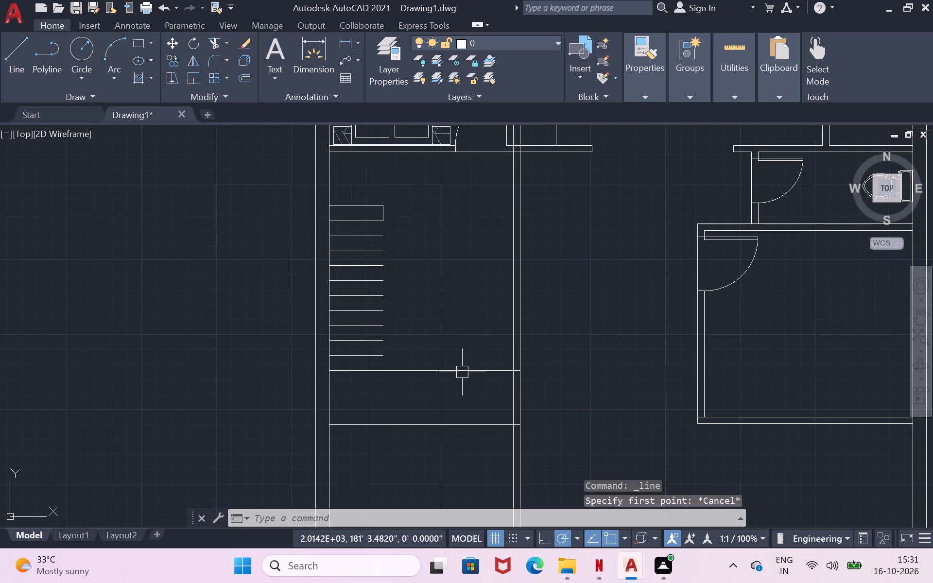
{"action": "left_click", "coordinate": [11, 69]}
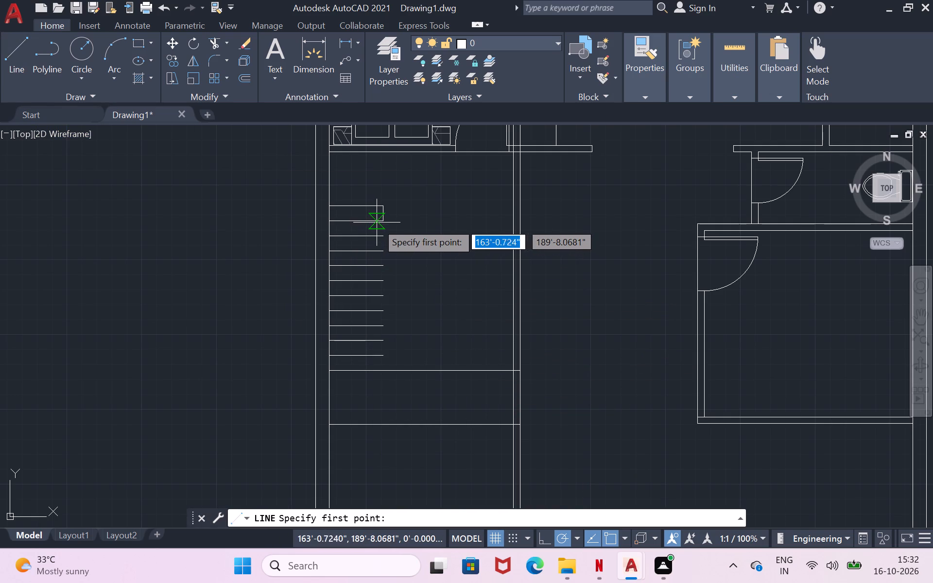
{"action": "left_click", "coordinate": [379, 221]}
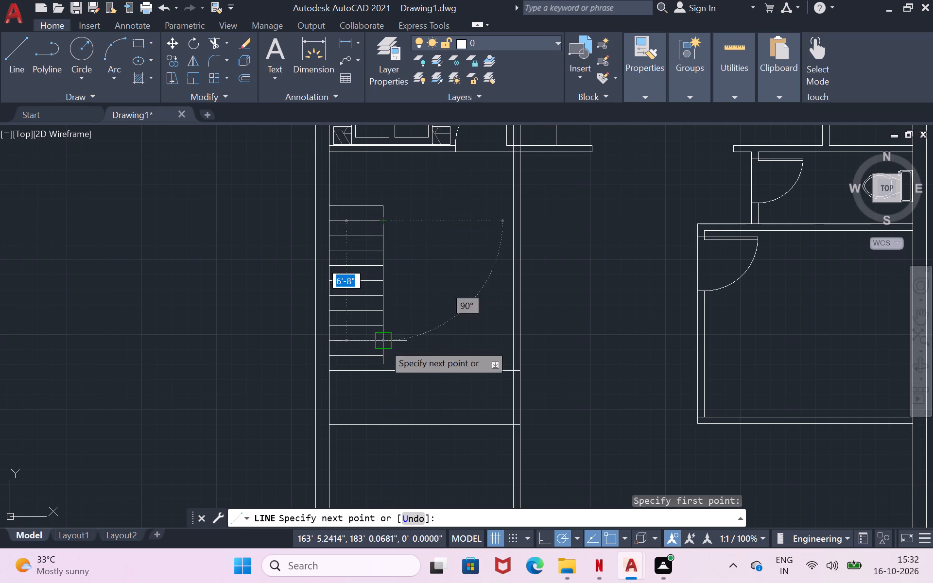
{"action": "left_click", "coordinate": [380, 372]}
{"action": "key", "text": "Return"}
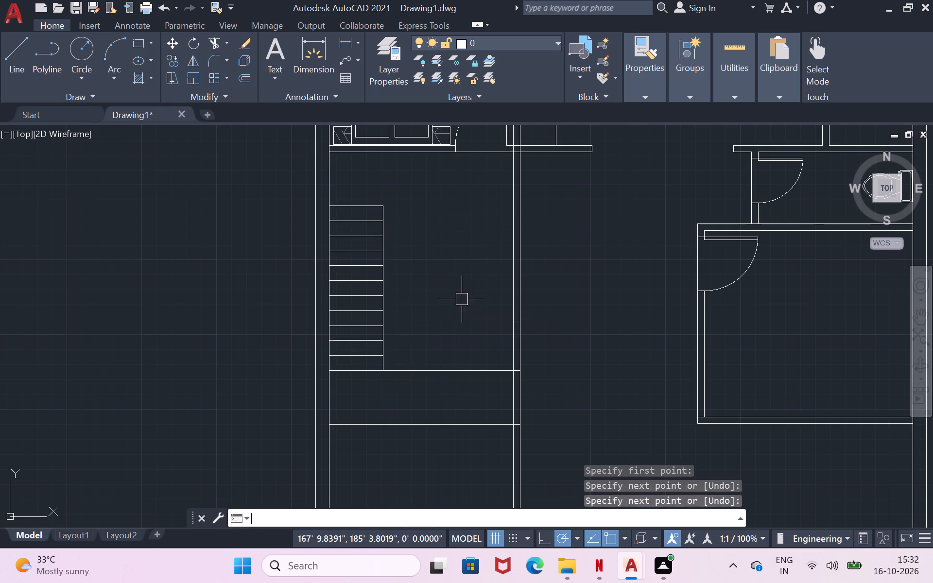
Trim the cross line at the stair's foot east of the treads, including its stub inside the partition wall.
{"action": "type", "text": "tr"}
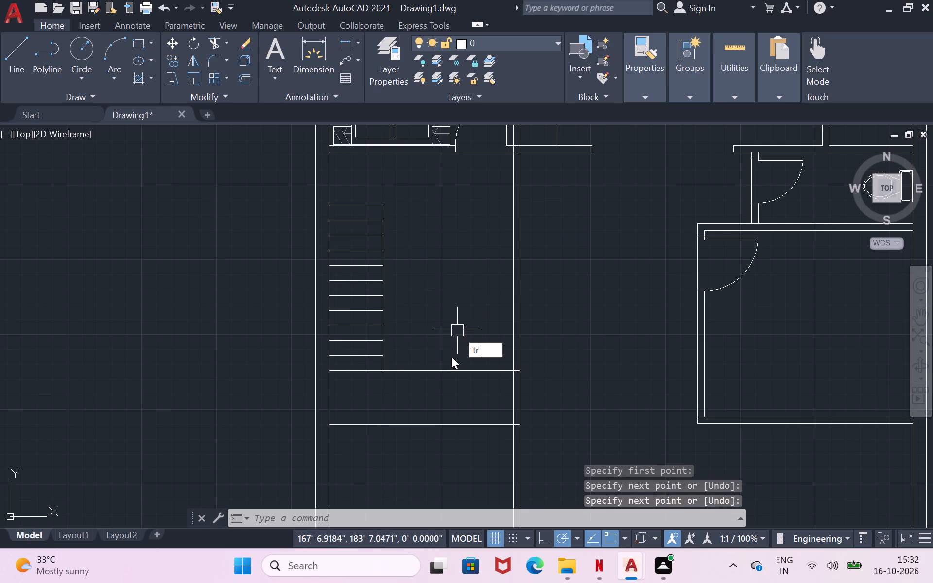
{"action": "left_click", "coordinate": [481, 362]}
{"action": "left_click", "coordinate": [453, 374]}
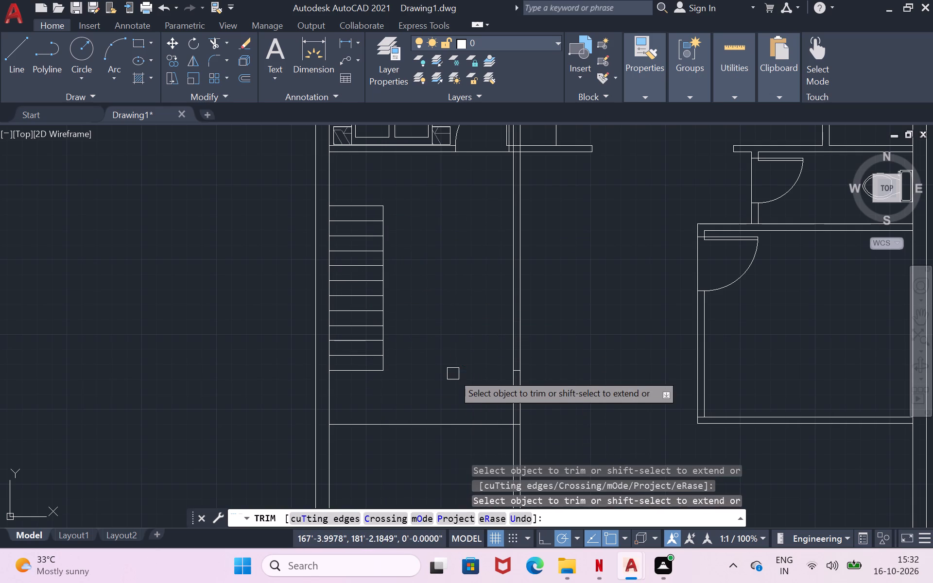
{"action": "scroll", "coordinate": [507, 368], "scroll_direction": "up", "scroll_amount": 2}
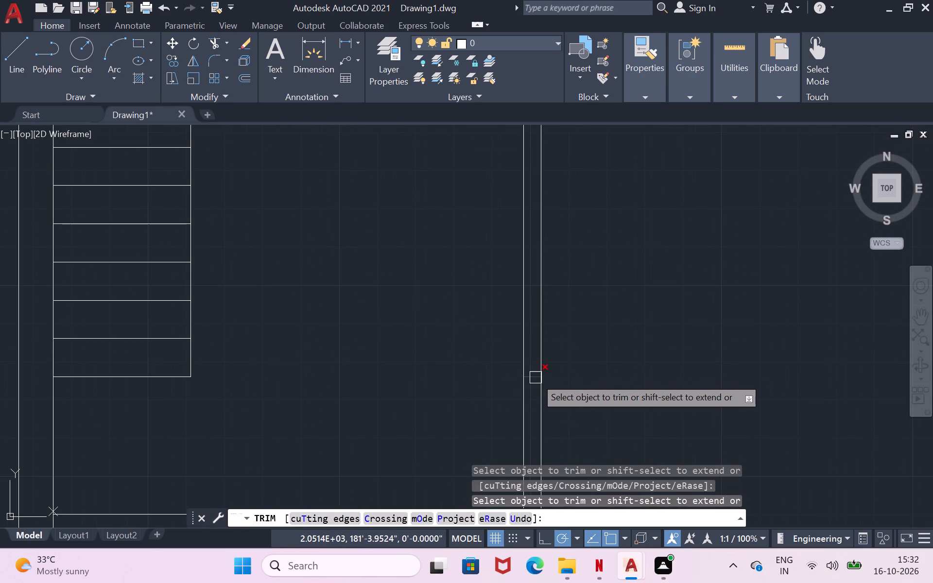
{"action": "left_click", "coordinate": [536, 377]}
{"action": "scroll", "coordinate": [543, 358], "scroll_direction": "down", "scroll_amount": 3}
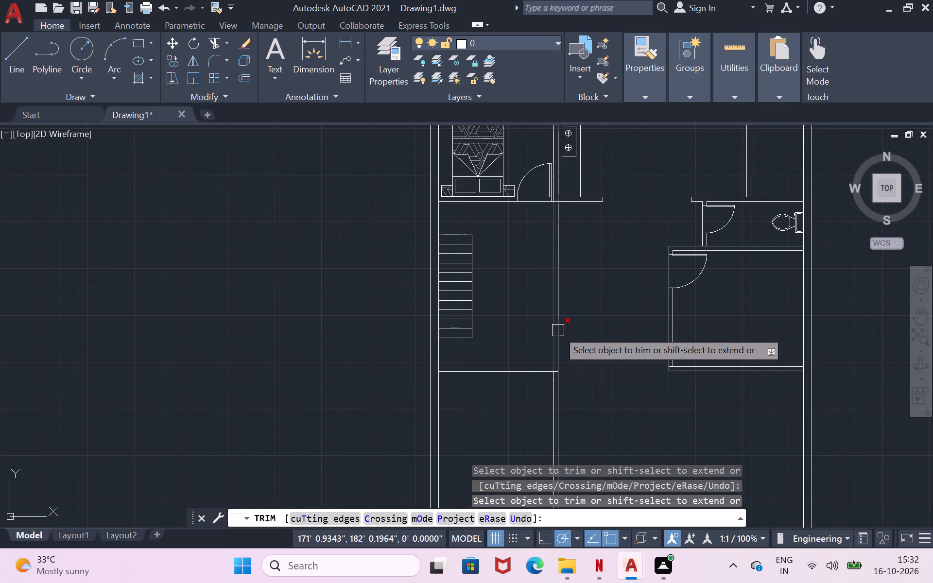
Trim the leftover partition line running between the bedroom's south wall and the cross line at the stair's foot.
{"action": "left_click", "coordinate": [558, 330]}
{"action": "left_click", "coordinate": [558, 329]}
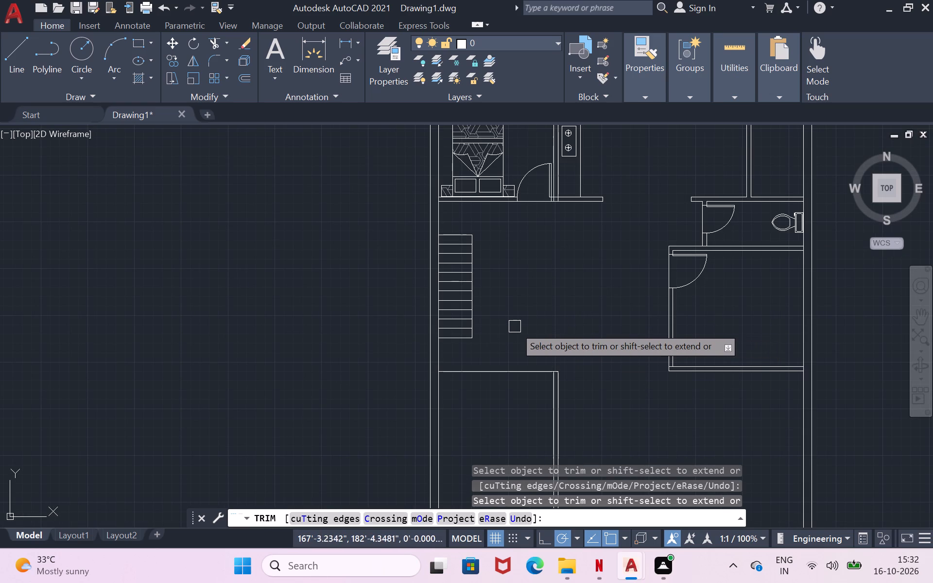
{"action": "key", "text": "Return"}
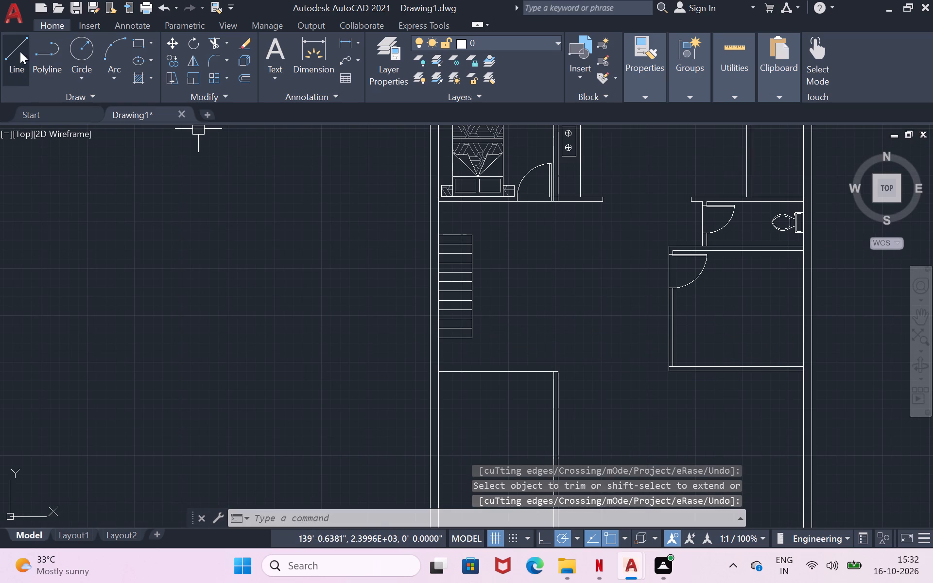
Draw a 3' line from the lowest tread's southeast corner straight down to the cross line.
{"action": "left_click", "coordinate": [20, 51]}
{"action": "scroll", "coordinate": [517, 366], "scroll_direction": "up", "scroll_amount": 3}
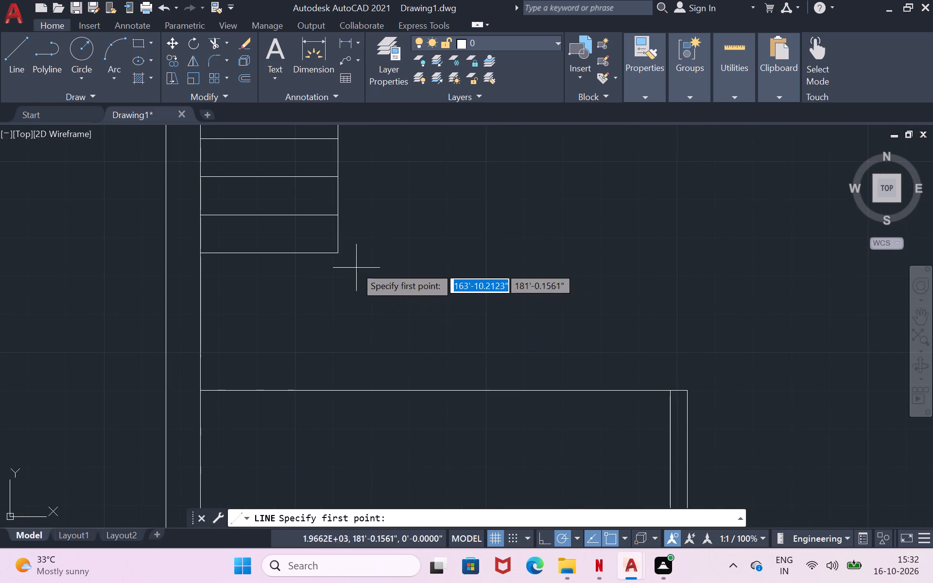
{"action": "left_click", "coordinate": [339, 252]}
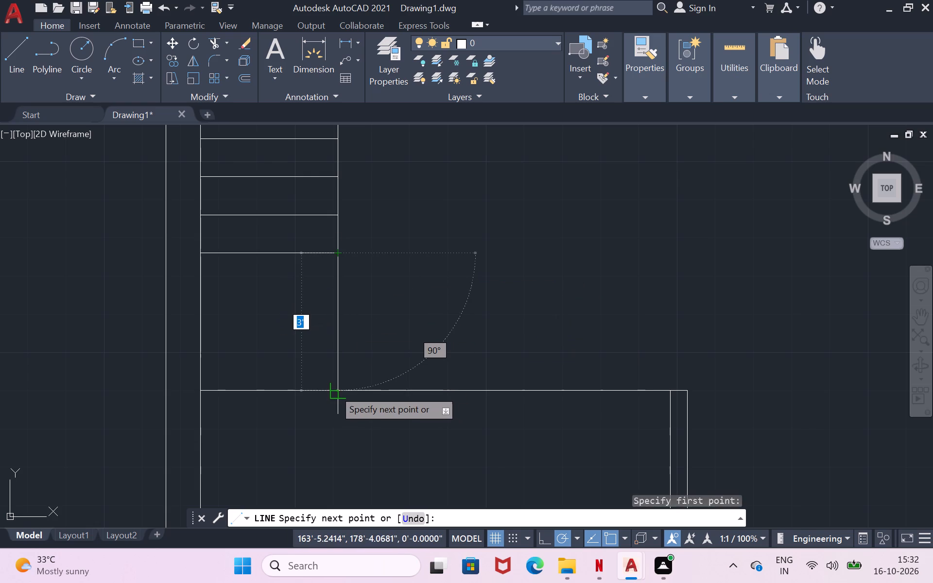
{"action": "left_click", "coordinate": [334, 391]}
{"action": "key", "text": "Return"}
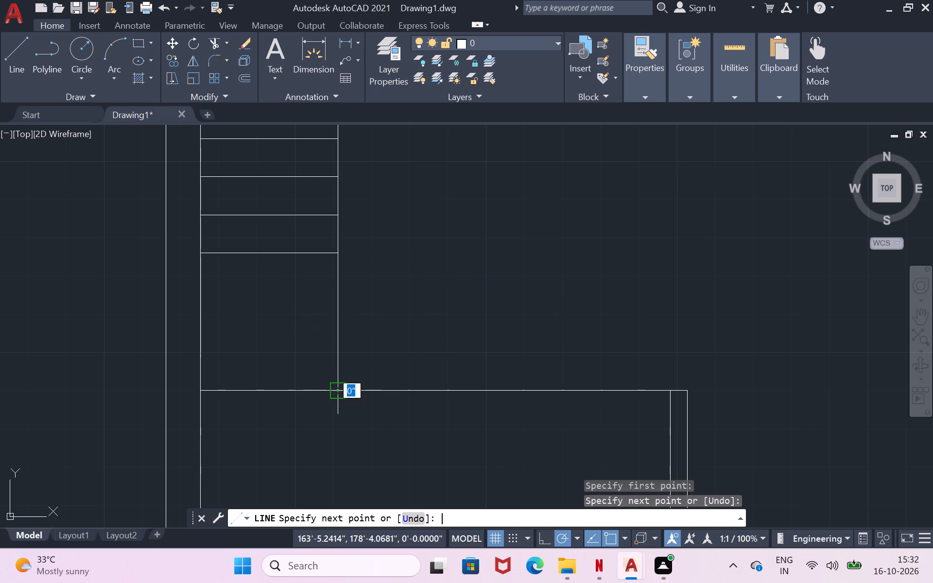
Offset the lower landing's east line 10" eastward three times in succession to form the lower side treads.
{"action": "left_click", "coordinate": [339, 296]}
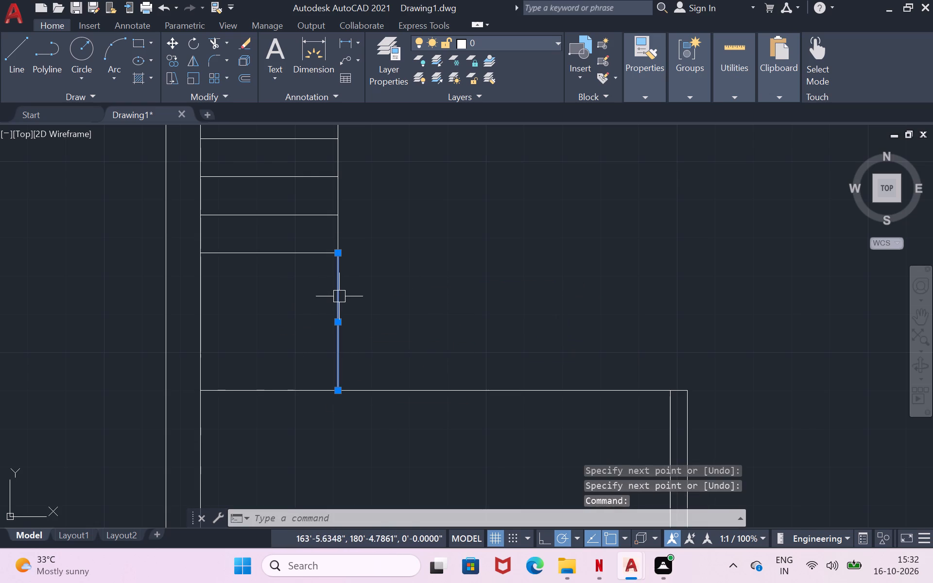
{"action": "key", "text": "o"}
{"action": "key", "text": "Return"}
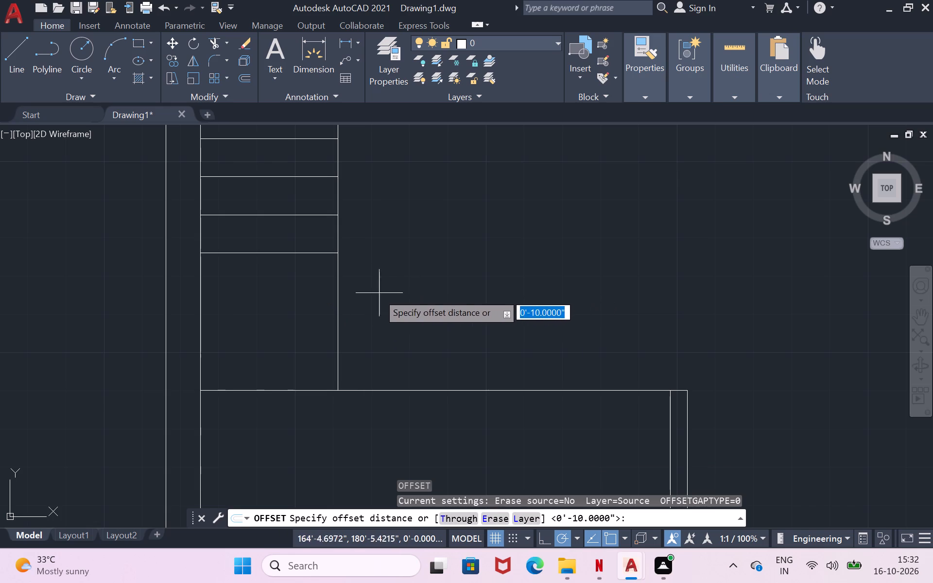
{"action": "left_click", "coordinate": [338, 310]}
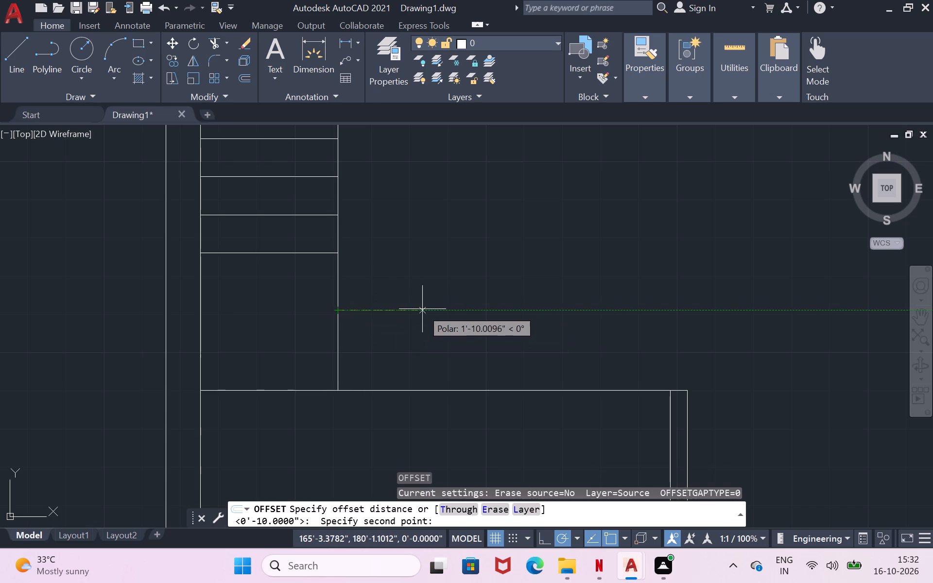
{"action": "type", "text": "10"}
{"action": "key", "text": "shift+quotedbl"}
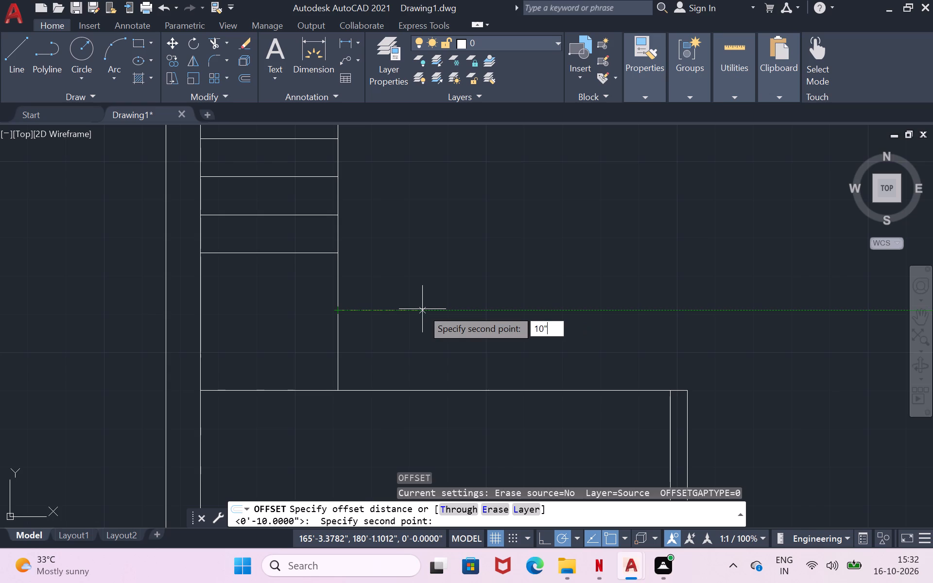
{"action": "key", "text": "Return"}
{"action": "left_click", "coordinate": [422, 309]}
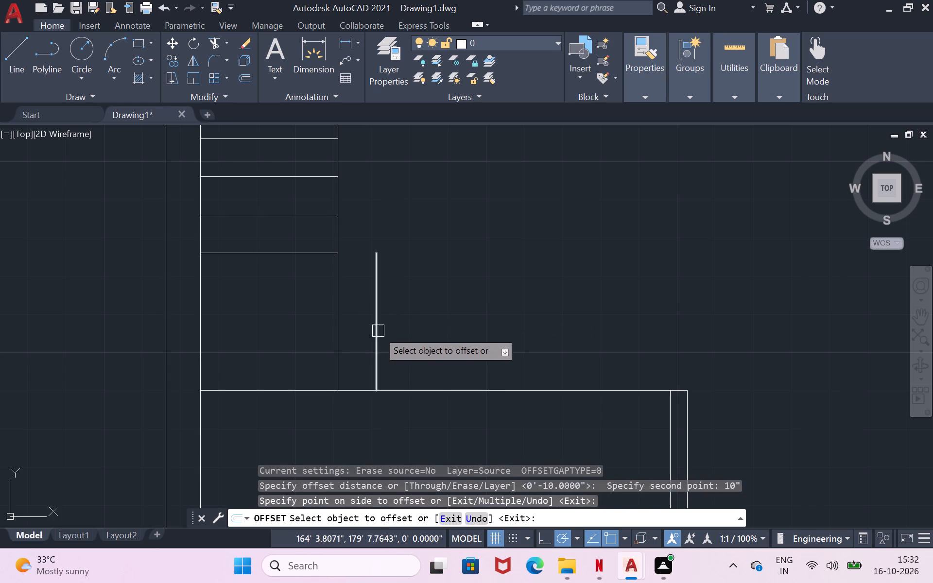
{"action": "left_click", "coordinate": [378, 331]}
{"action": "left_click", "coordinate": [415, 341]}
{"action": "left_click", "coordinate": [415, 338]}
{"action": "left_click", "coordinate": [483, 341]}
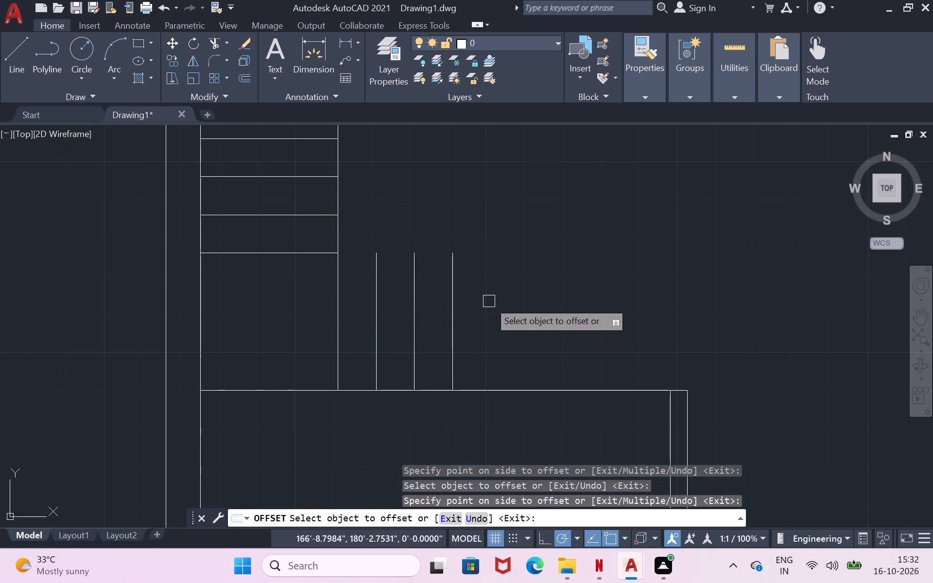
Draw a vertical line from the topmost tread's northeast corner up to the bedroom's south wall.
{"action": "scroll", "coordinate": [500, 202], "scroll_direction": "down", "scroll_amount": 5}
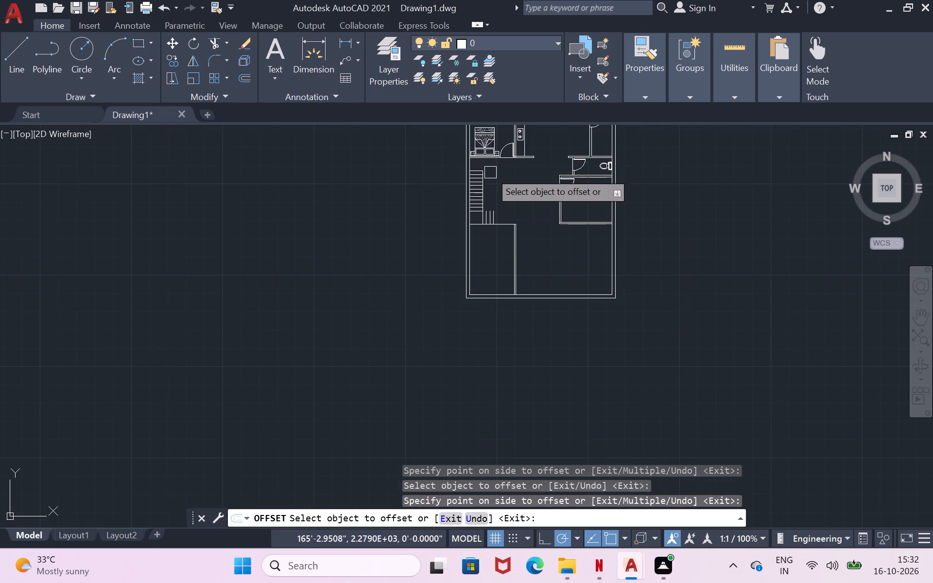
{"action": "scroll", "coordinate": [490, 166], "scroll_direction": "up", "scroll_amount": 4}
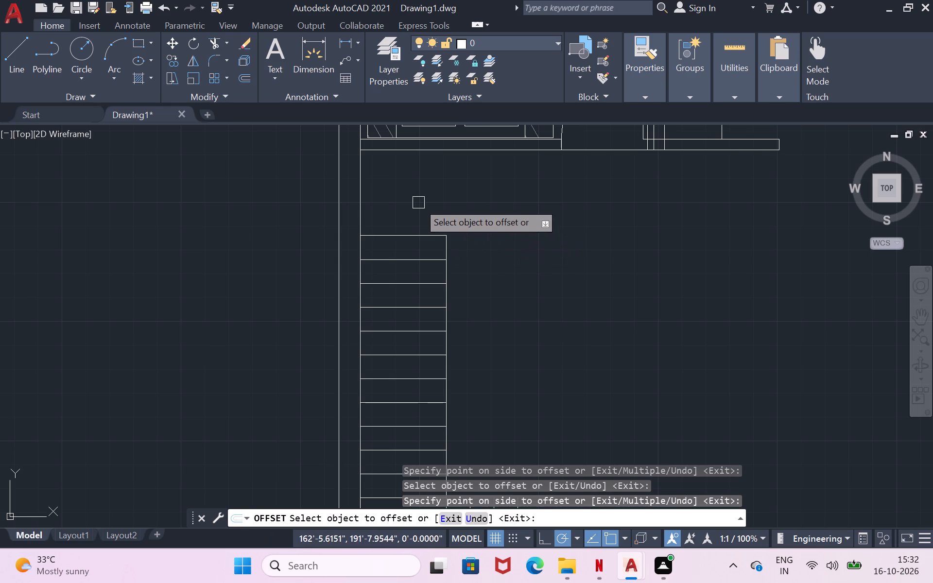
{"action": "left_click", "coordinate": [14, 53]}
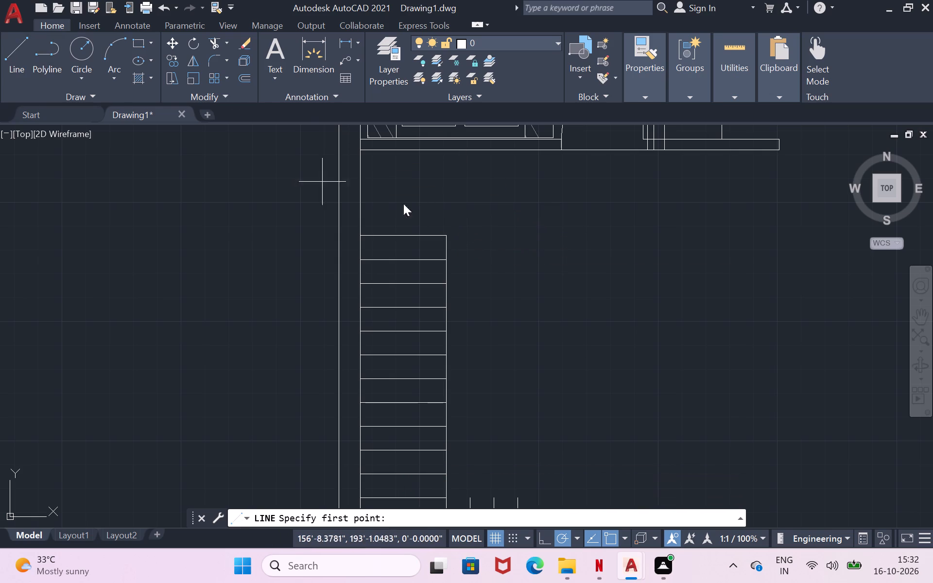
{"action": "left_click", "coordinate": [445, 237]}
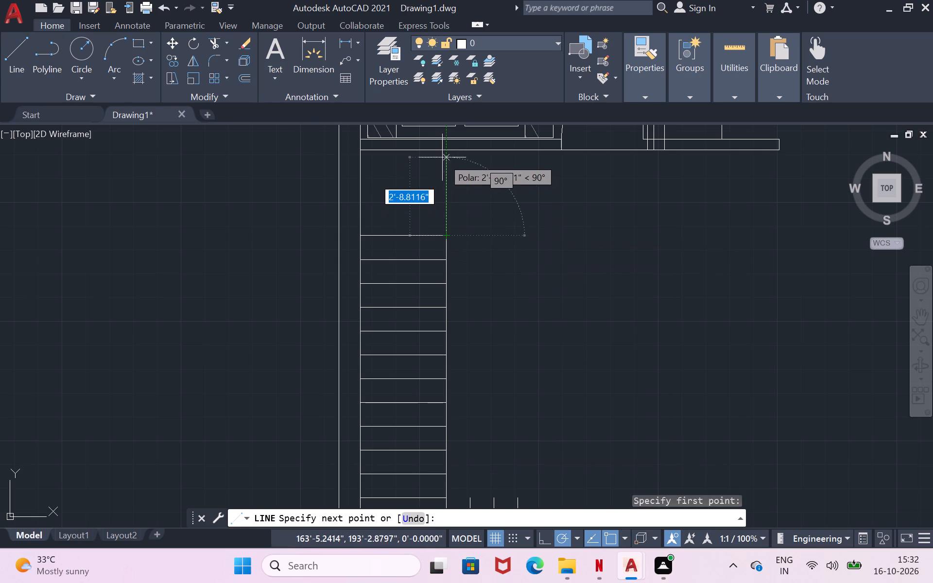
{"action": "left_click", "coordinate": [442, 150]}
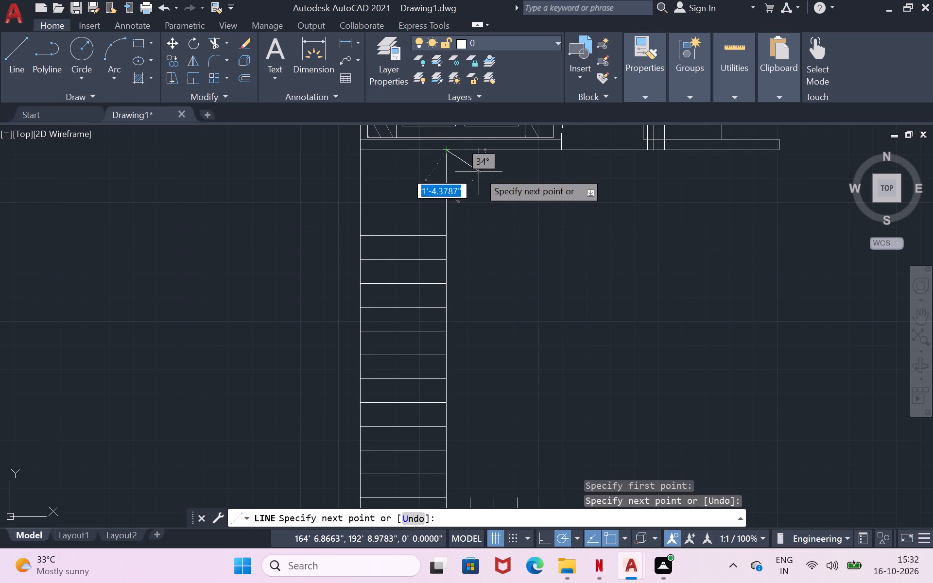
{"action": "key", "text": "Return"}
Offset the upper landing's east line 10" eastward three times in succession to form the upper side treads.
{"action": "left_click", "coordinate": [443, 200]}
{"action": "key", "text": "o"}
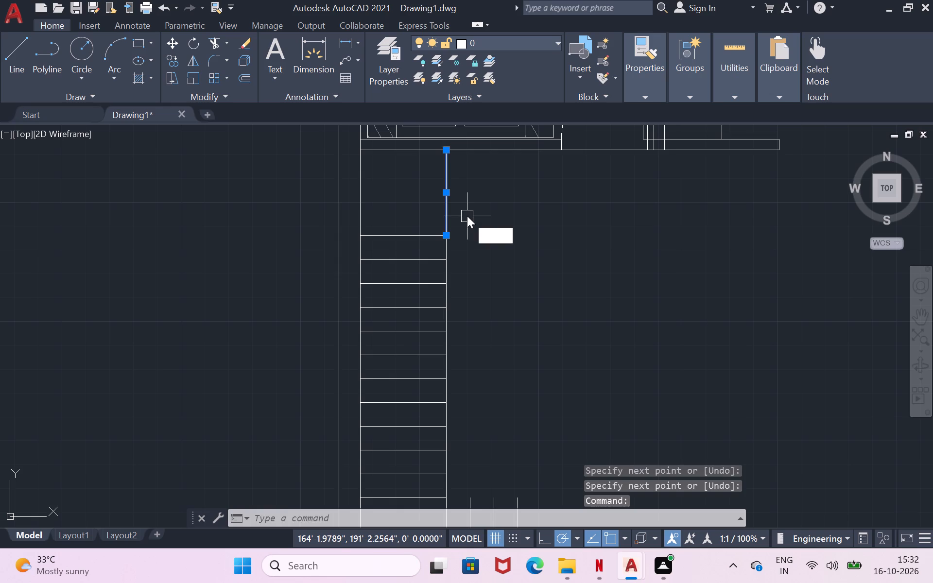
{"action": "key", "text": "Return"}
{"action": "left_click", "coordinate": [444, 193]}
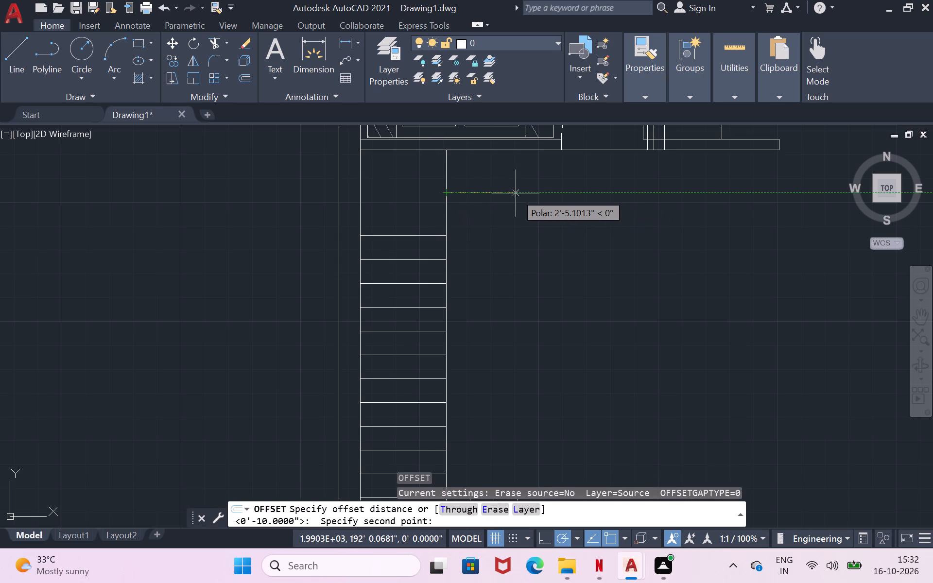
{"action": "type", "text": "10"}
{"action": "key", "text": "shift+quotedbl"}
{"action": "key", "text": "Return"}
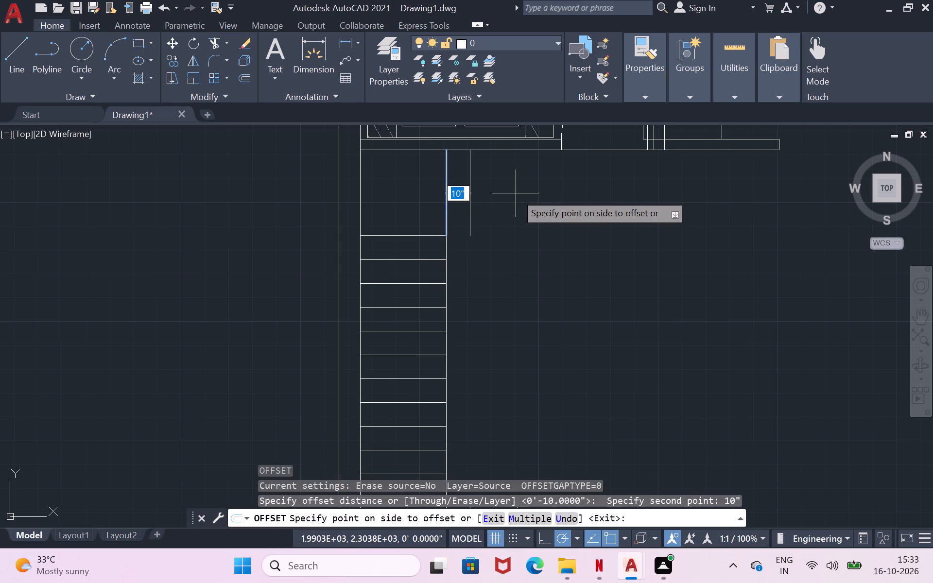
{"action": "left_click", "coordinate": [516, 193]}
{"action": "left_click", "coordinate": [473, 200]}
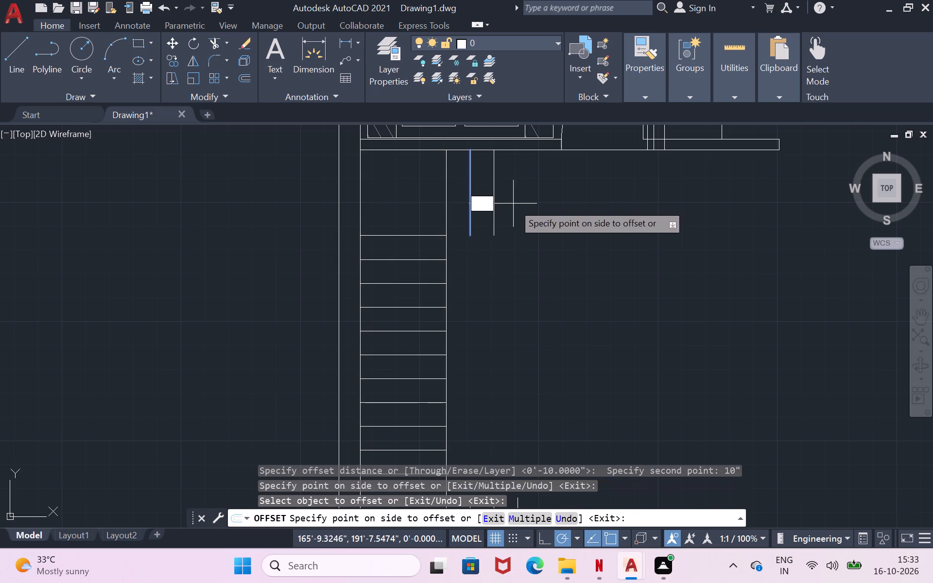
{"action": "left_click", "coordinate": [503, 204]}
{"action": "left_click", "coordinate": [494, 202]}
{"action": "left_click", "coordinate": [525, 204]}
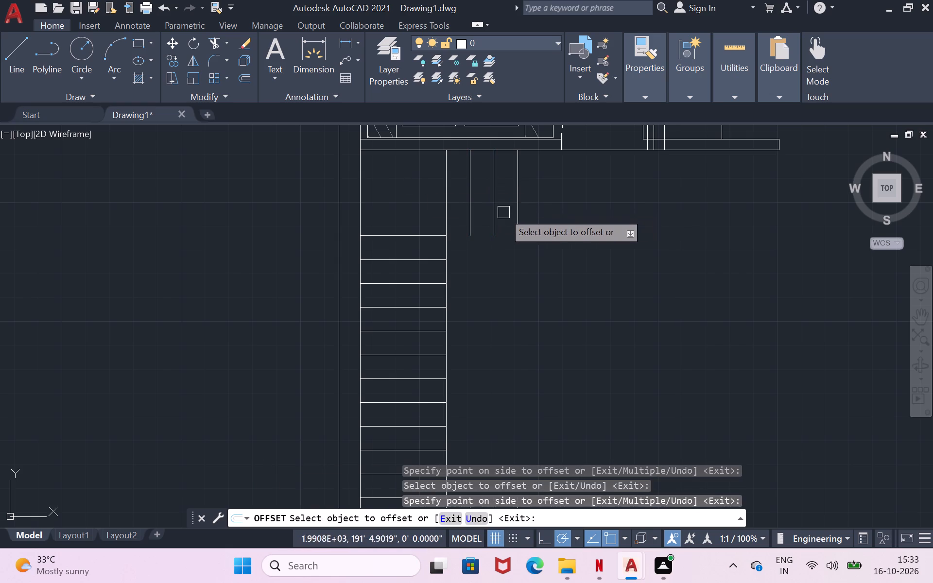
Draw a line closing the south ends of the upper side treads, from the landing's southeast corner to the third tread line.
{"action": "left_click", "coordinate": [19, 59]}
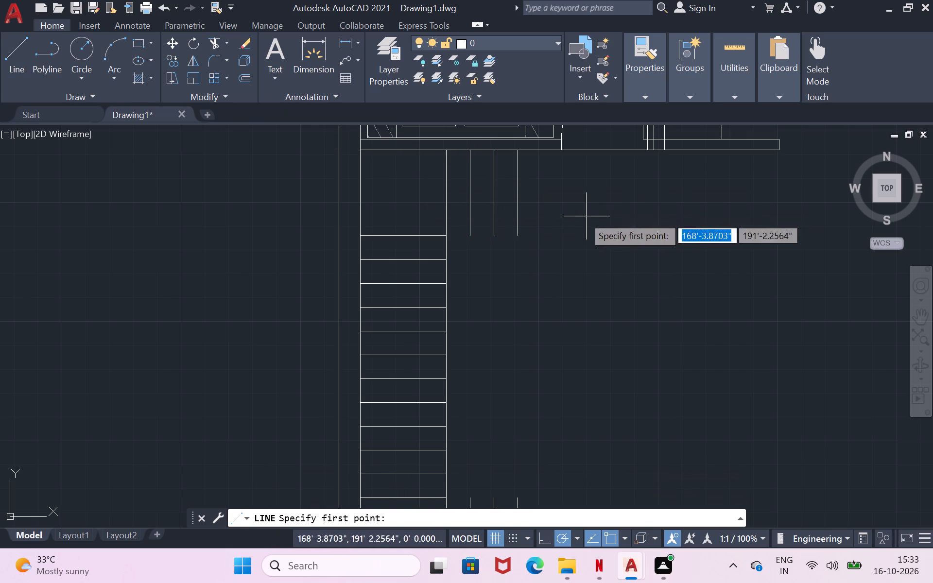
{"action": "left_click", "coordinate": [450, 232]}
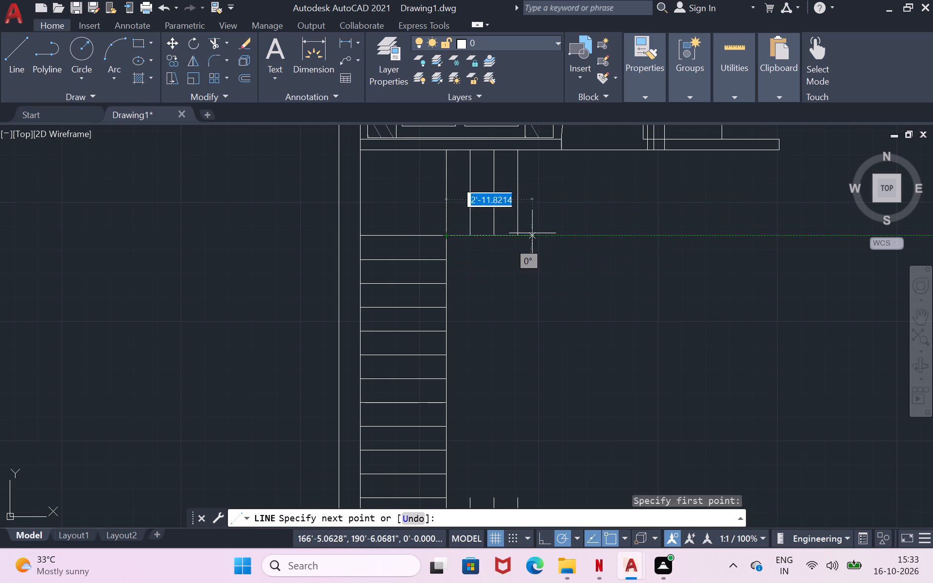
{"action": "left_click", "coordinate": [521, 235]}
{"action": "scroll", "coordinate": [533, 253], "scroll_direction": "down", "scroll_amount": 2}
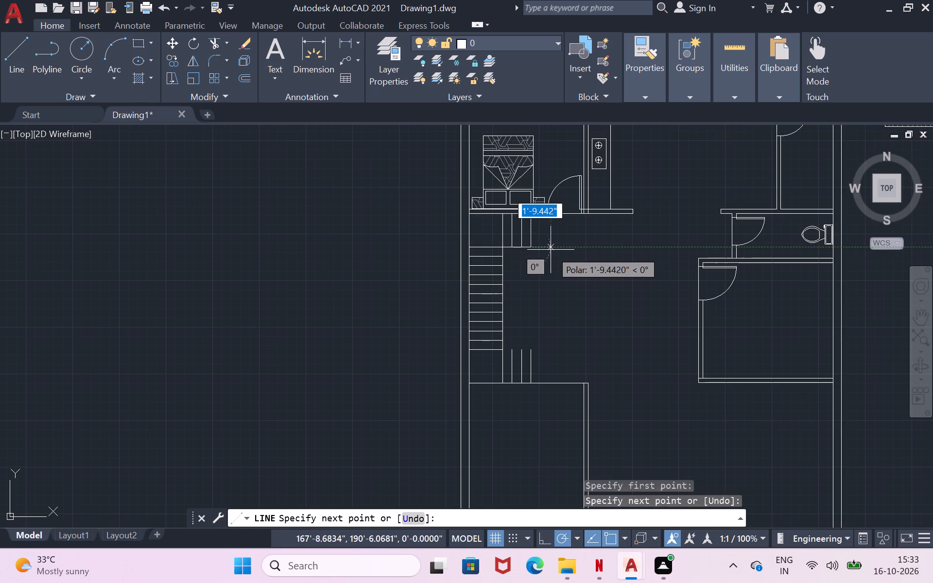
{"action": "key", "text": "Return"}
Draw a line closing the north ends of the lower side treads, from the landing's northeast corner to the third tread line.
{"action": "scroll", "coordinate": [504, 343], "scroll_direction": "up", "scroll_amount": 2}
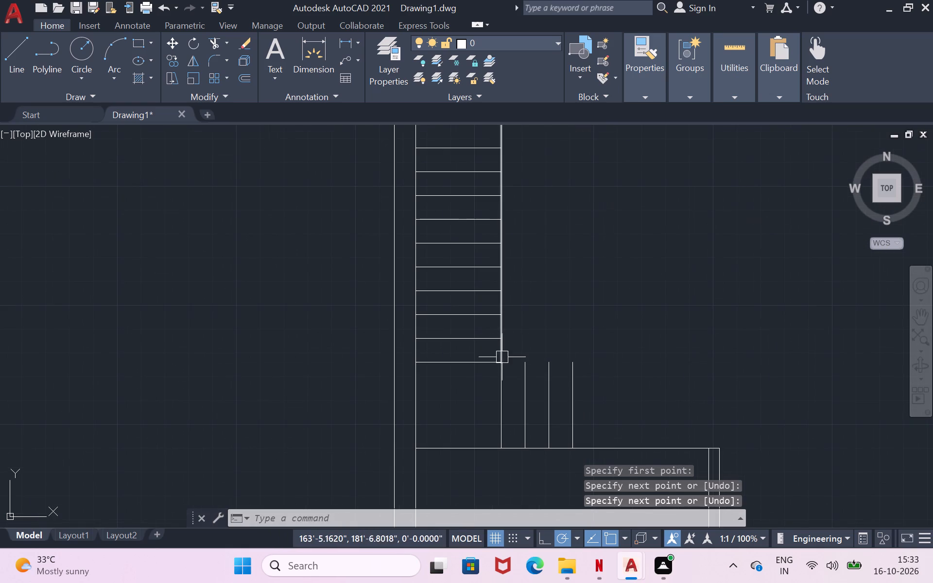
{"action": "key", "text": "Return"}
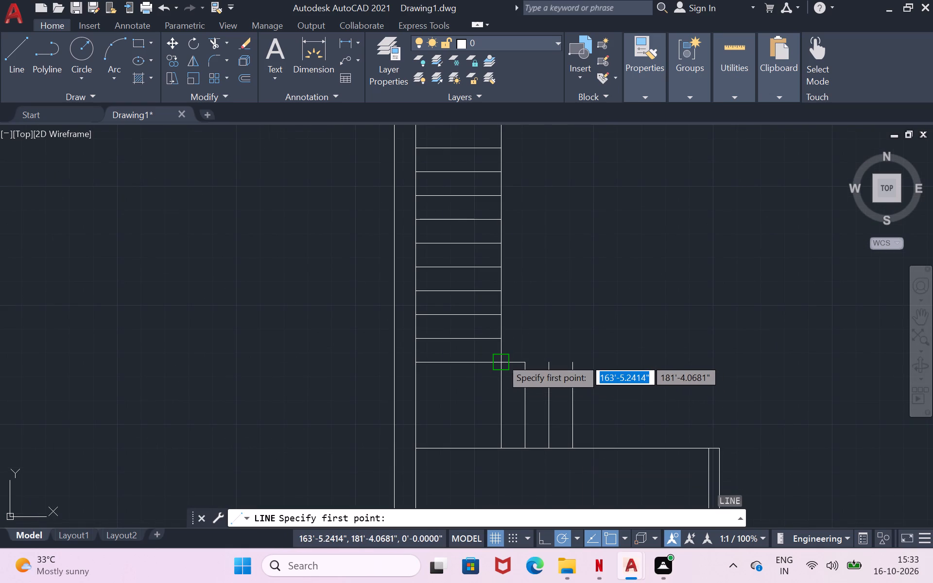
{"action": "left_click", "coordinate": [498, 362]}
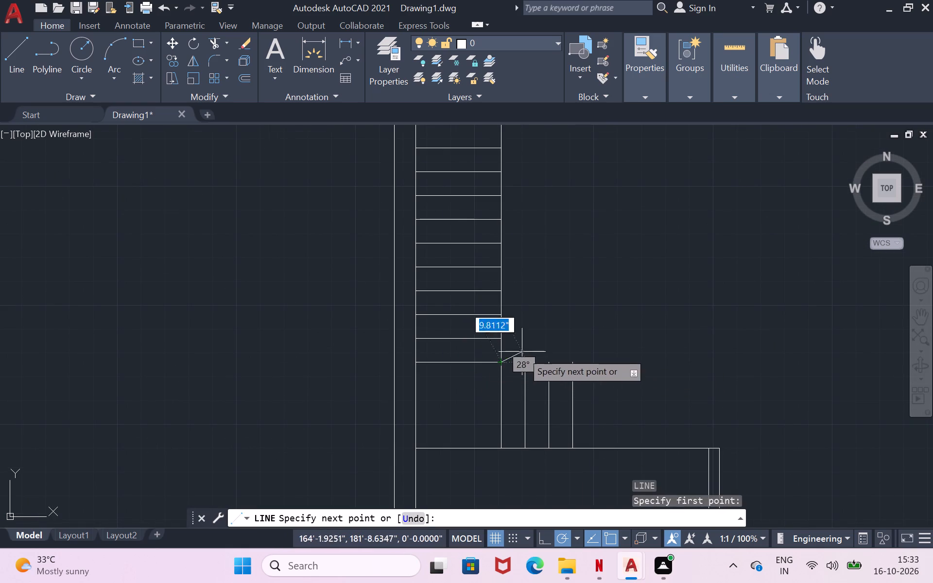
{"action": "left_click", "coordinate": [581, 359]}
{"action": "key", "text": "Return"}
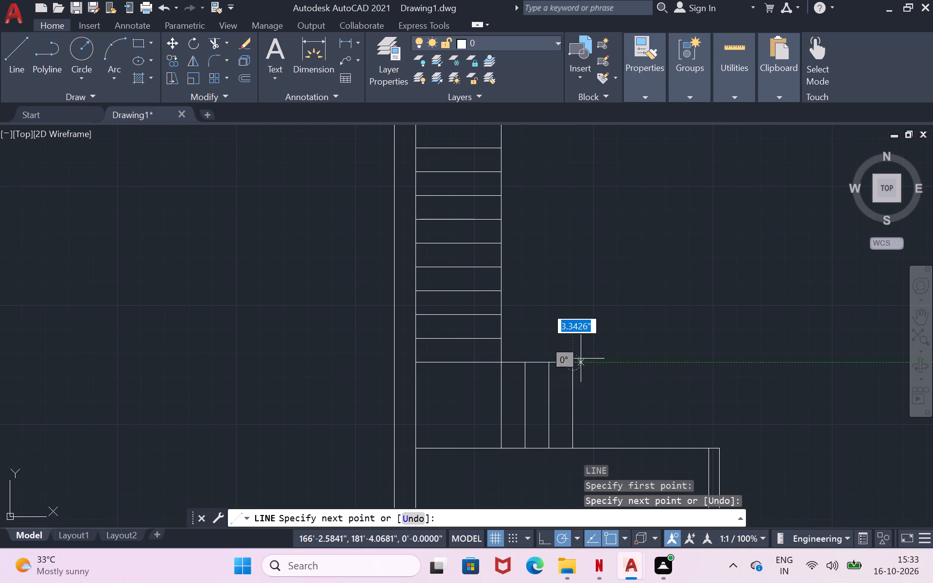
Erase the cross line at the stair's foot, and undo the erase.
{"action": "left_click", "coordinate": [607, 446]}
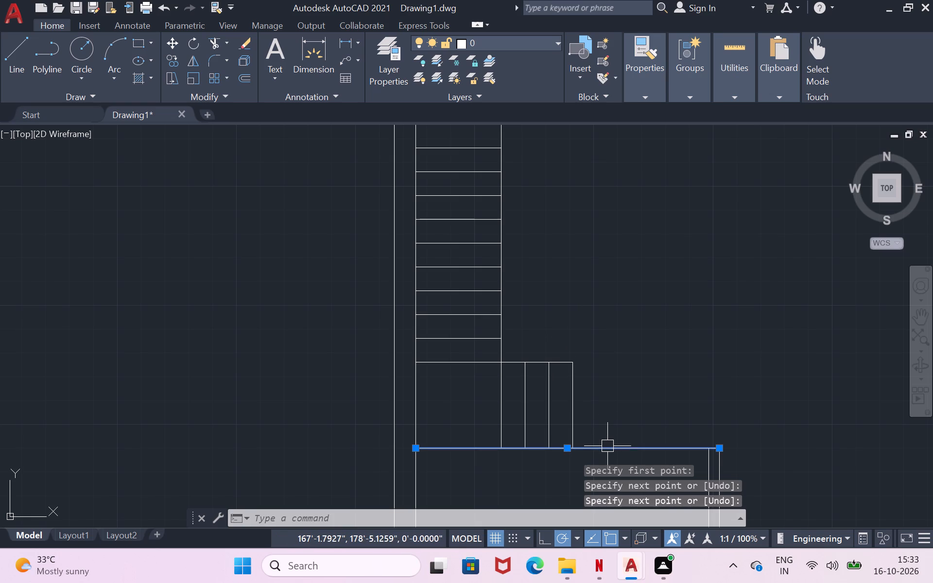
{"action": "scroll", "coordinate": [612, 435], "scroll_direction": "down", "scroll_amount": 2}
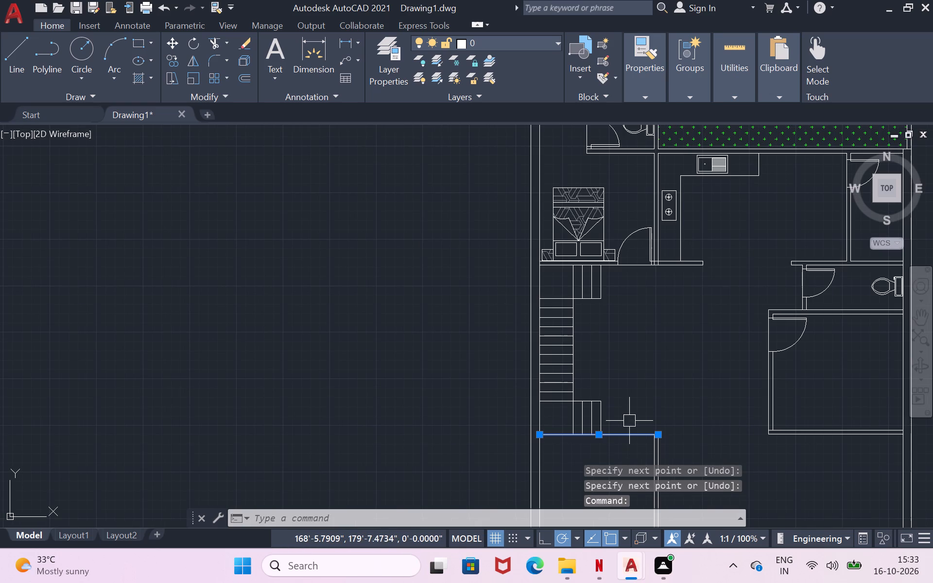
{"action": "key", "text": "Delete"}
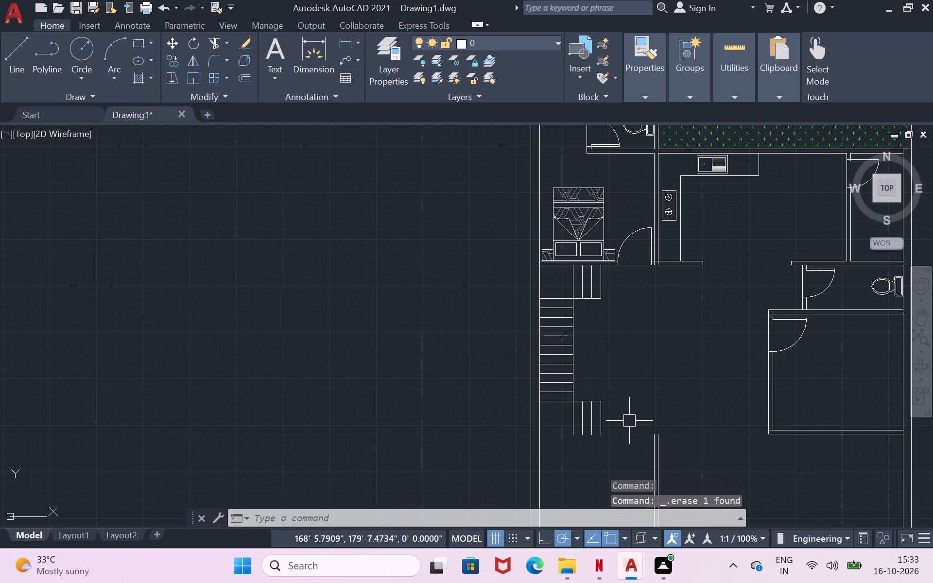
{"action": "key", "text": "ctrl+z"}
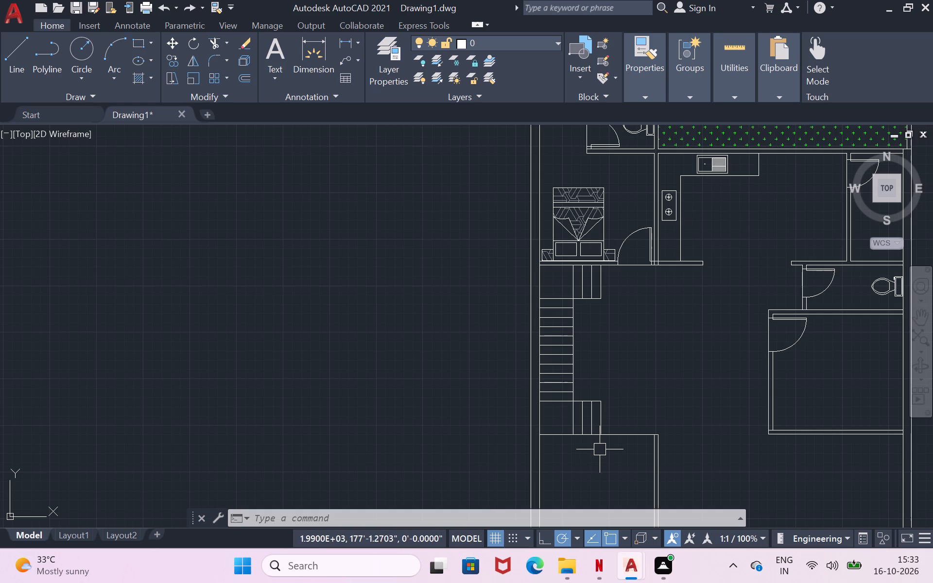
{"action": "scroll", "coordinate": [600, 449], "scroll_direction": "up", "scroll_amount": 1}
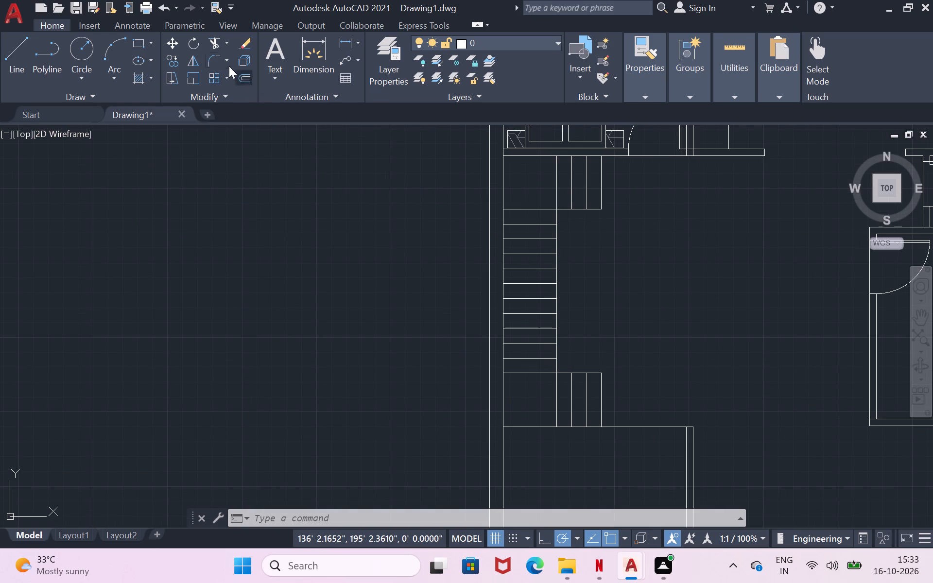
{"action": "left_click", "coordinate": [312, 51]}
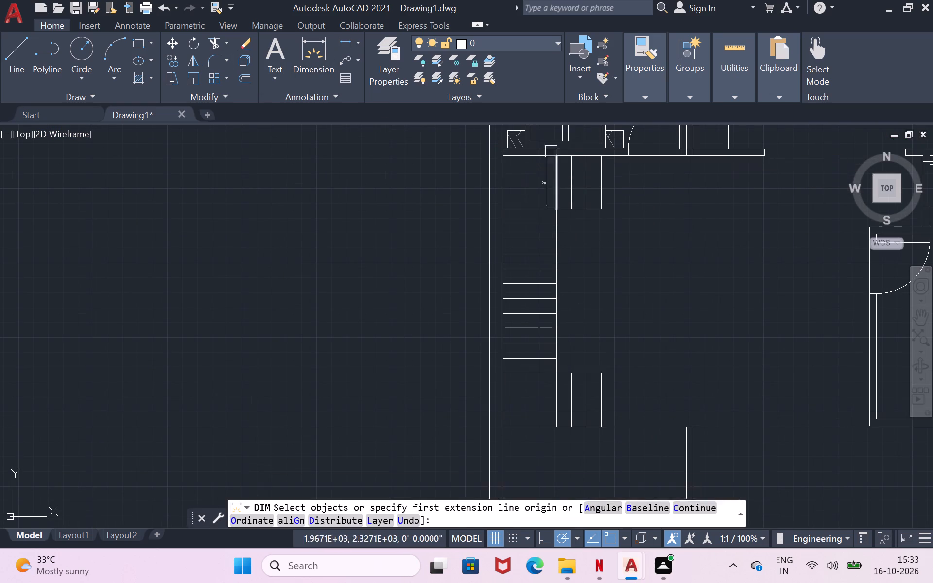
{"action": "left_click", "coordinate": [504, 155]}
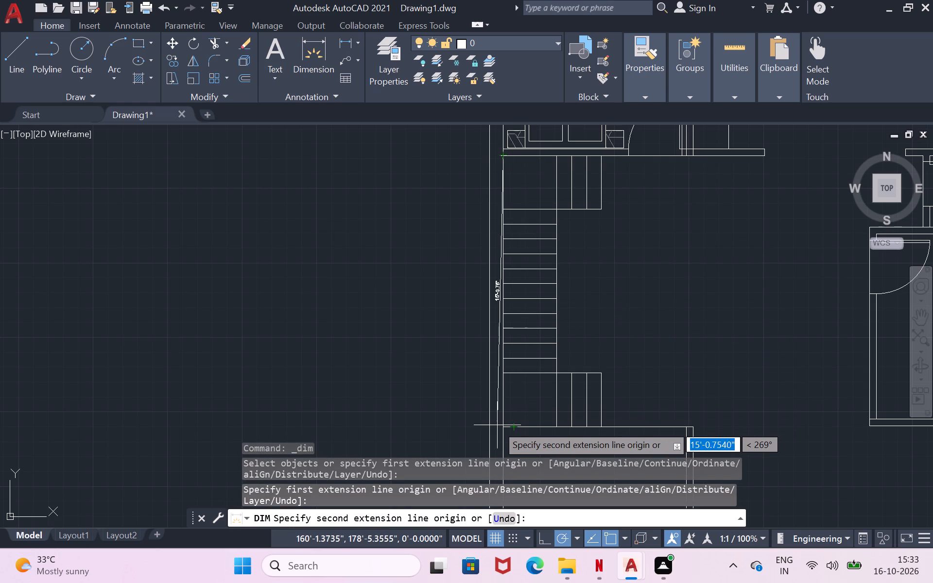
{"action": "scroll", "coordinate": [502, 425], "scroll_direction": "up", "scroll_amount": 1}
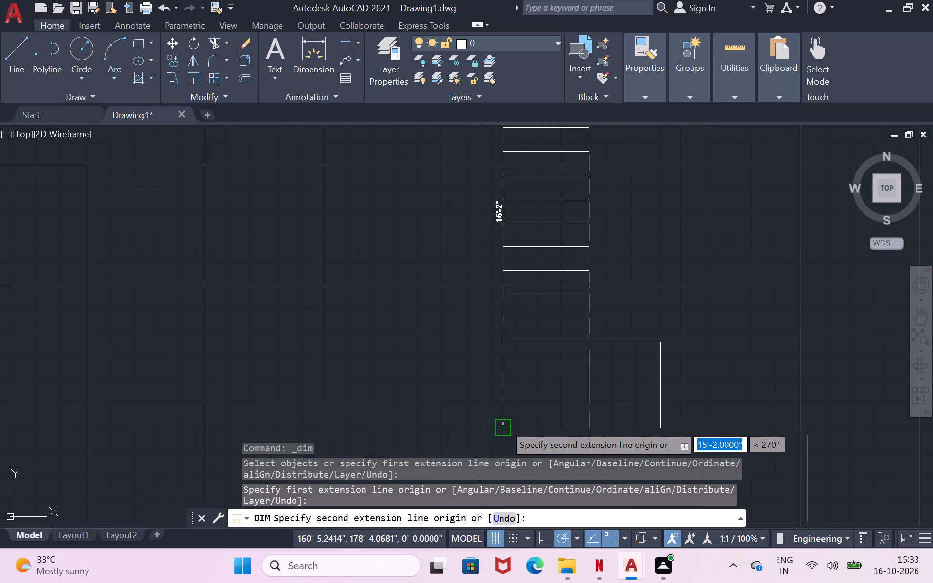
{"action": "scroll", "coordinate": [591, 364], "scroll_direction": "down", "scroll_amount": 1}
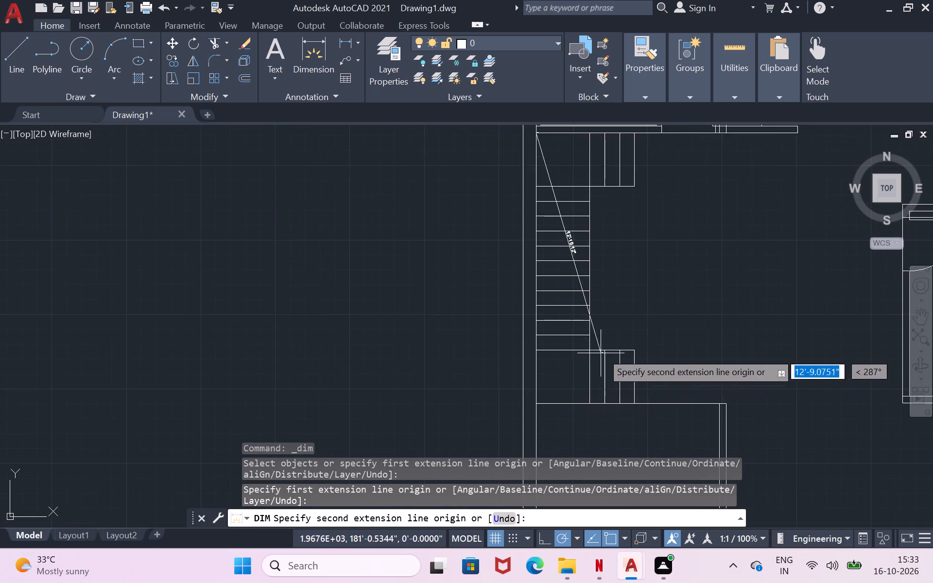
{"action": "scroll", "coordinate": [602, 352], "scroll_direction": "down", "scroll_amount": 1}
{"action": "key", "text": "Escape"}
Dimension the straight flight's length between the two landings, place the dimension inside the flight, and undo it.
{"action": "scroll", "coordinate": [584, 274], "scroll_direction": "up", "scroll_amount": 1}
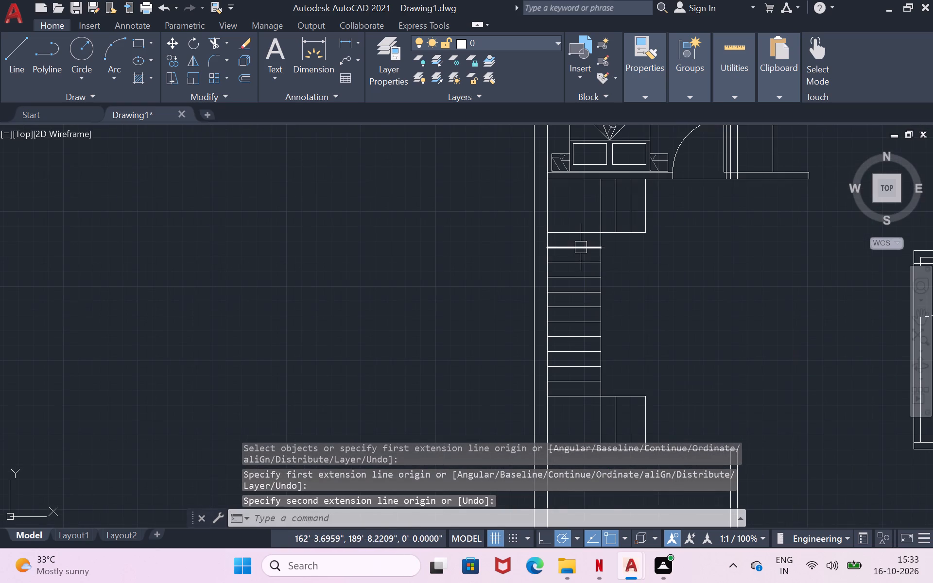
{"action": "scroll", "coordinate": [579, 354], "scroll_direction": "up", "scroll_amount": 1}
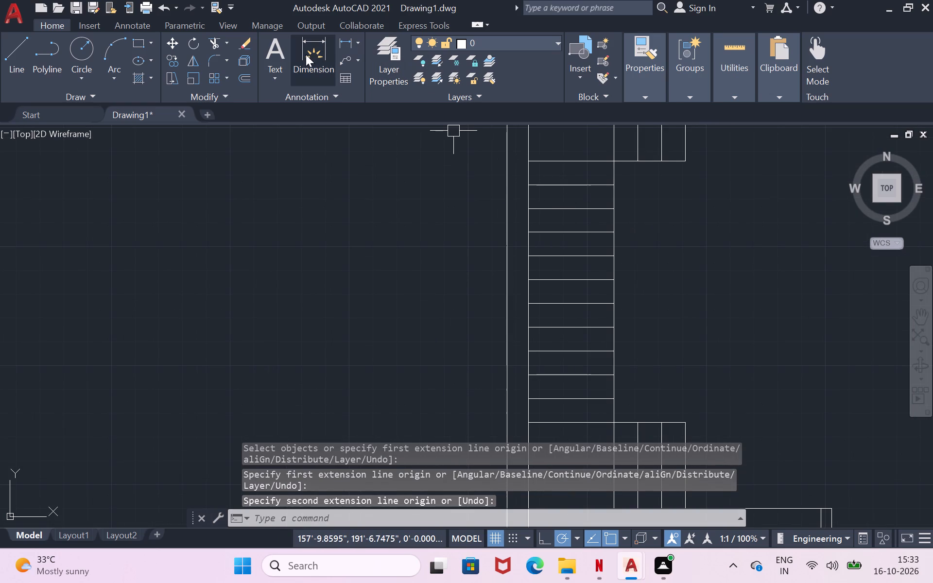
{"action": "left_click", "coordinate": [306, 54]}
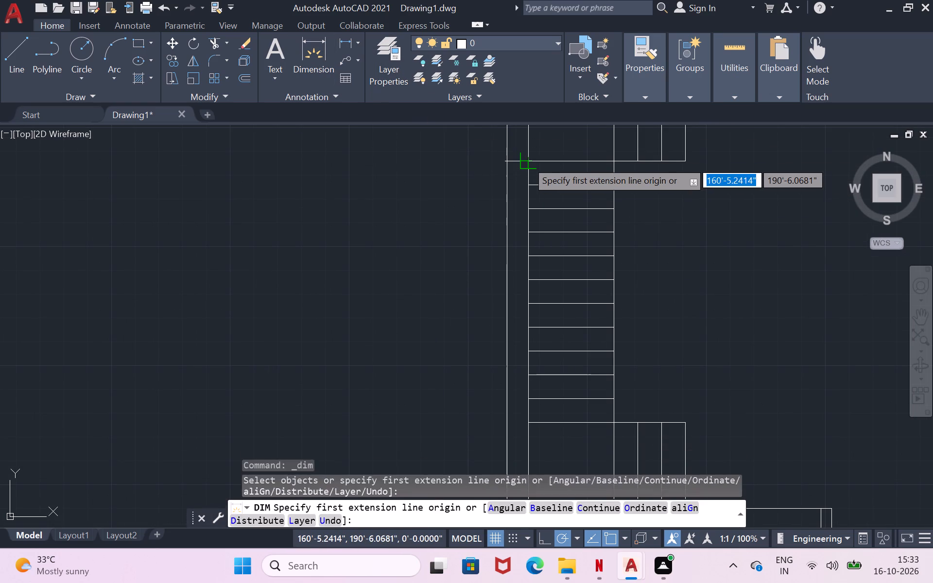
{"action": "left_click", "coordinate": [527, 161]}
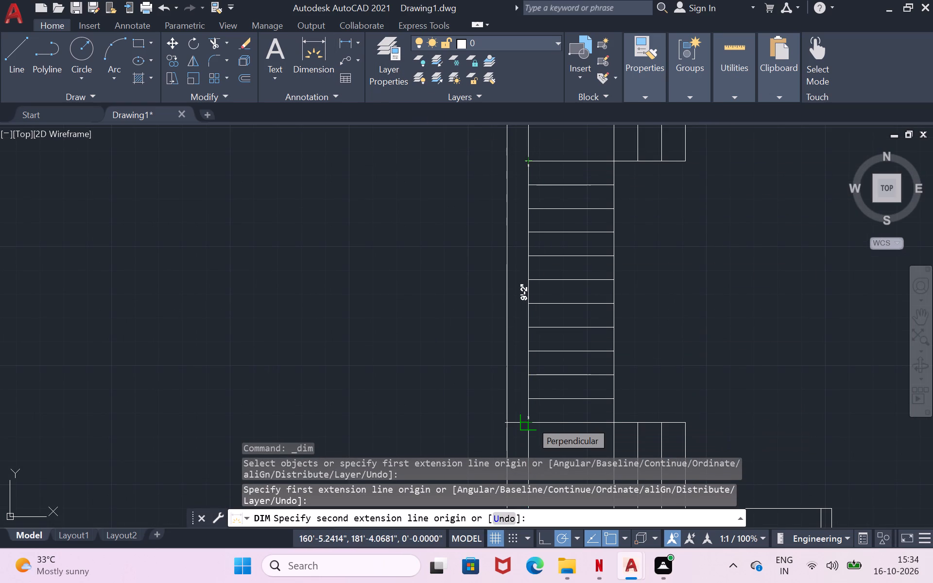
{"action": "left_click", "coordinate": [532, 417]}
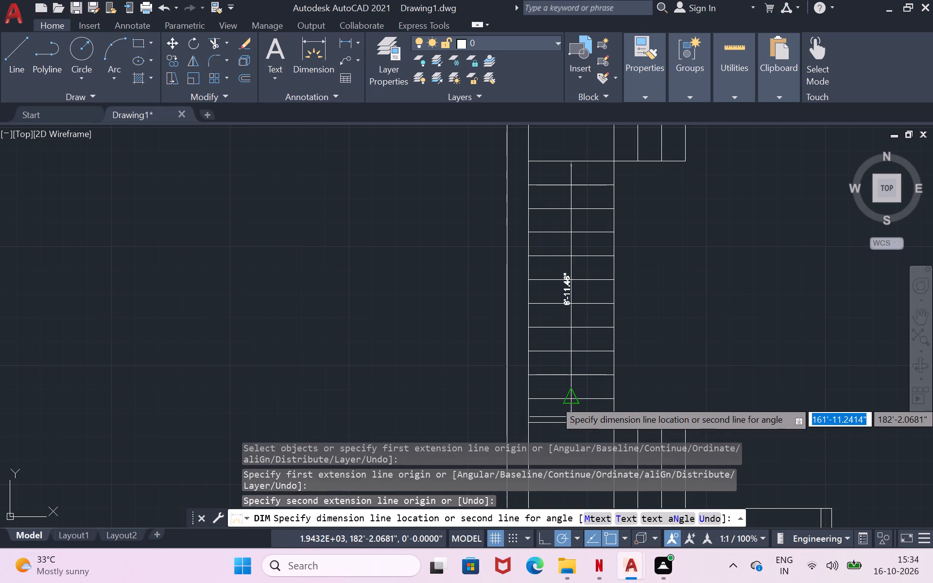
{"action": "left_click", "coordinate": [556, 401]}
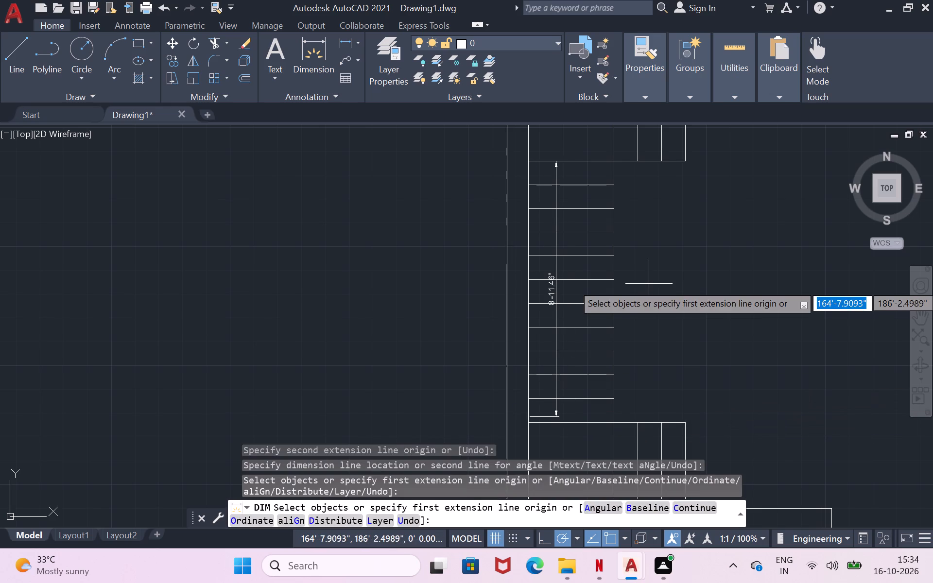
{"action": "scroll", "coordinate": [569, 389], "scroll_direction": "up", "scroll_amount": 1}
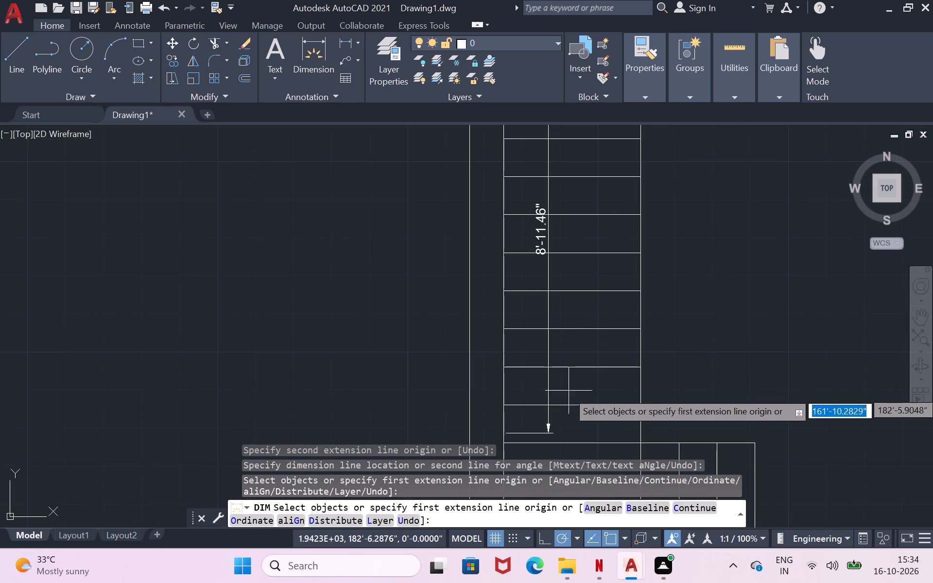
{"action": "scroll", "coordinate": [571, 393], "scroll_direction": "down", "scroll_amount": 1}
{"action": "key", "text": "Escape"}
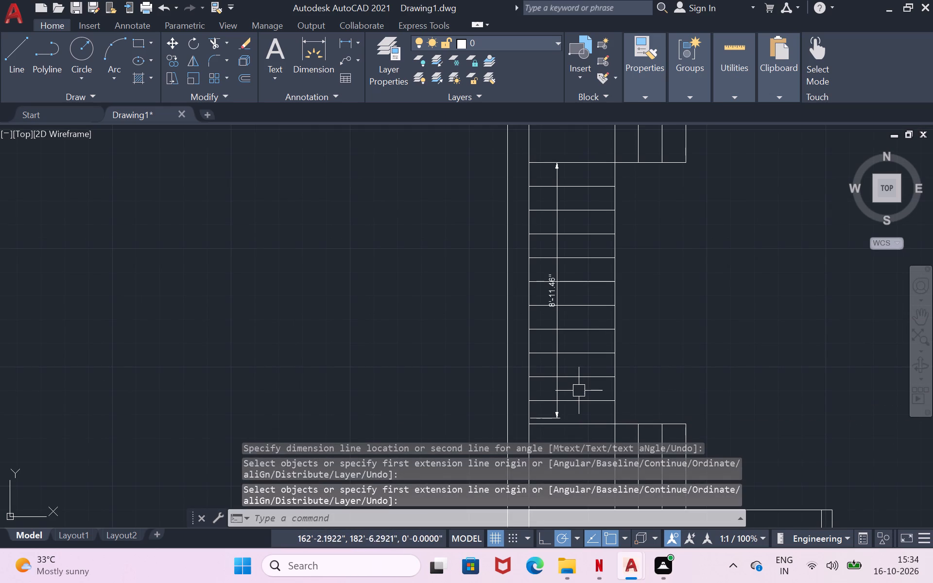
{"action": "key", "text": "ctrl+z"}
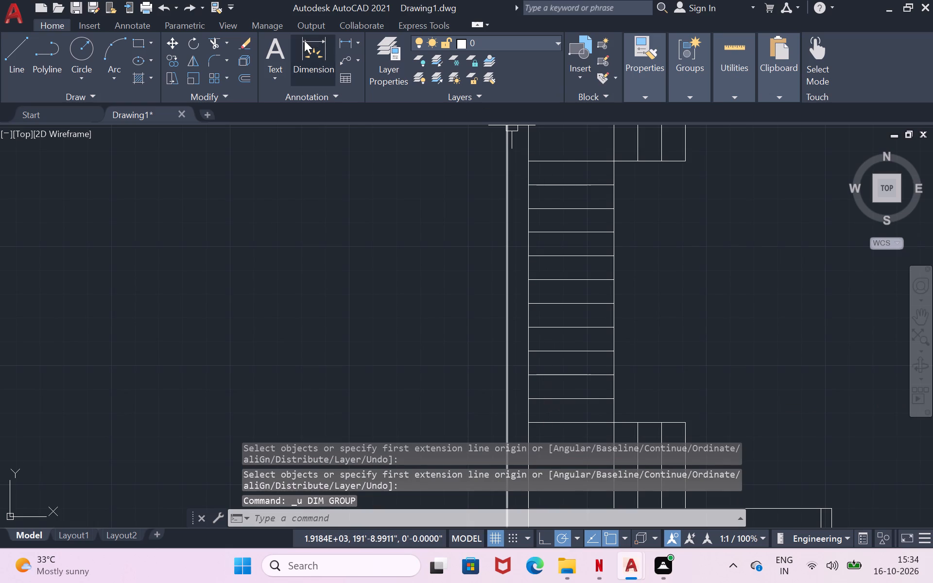
Dimension the straight flight's full length between the two landing edges along the west wall, placing the dimension inside the flight.
{"action": "left_click", "coordinate": [304, 40]}
{"action": "left_click", "coordinate": [533, 163]}
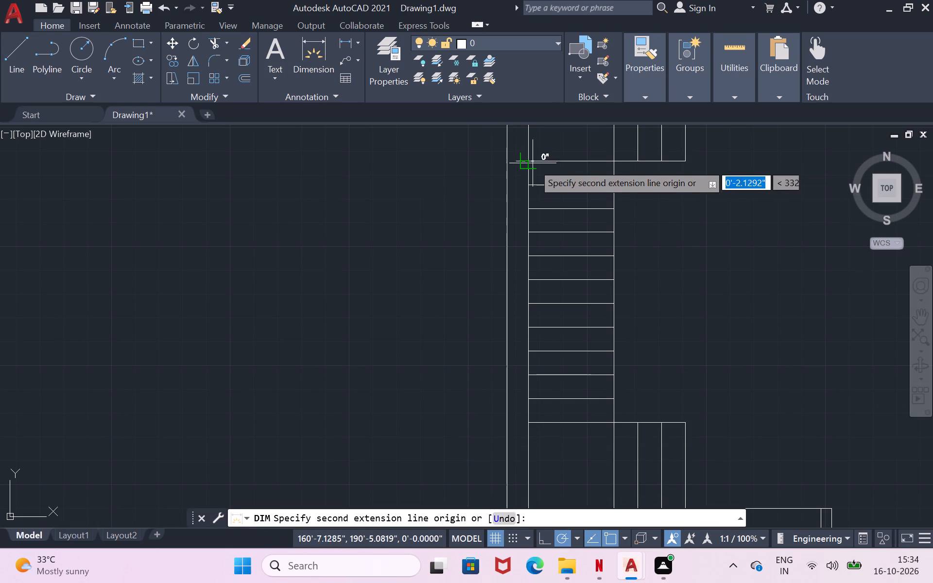
{"action": "left_click", "coordinate": [530, 424]}
{"action": "left_click", "coordinate": [561, 427]}
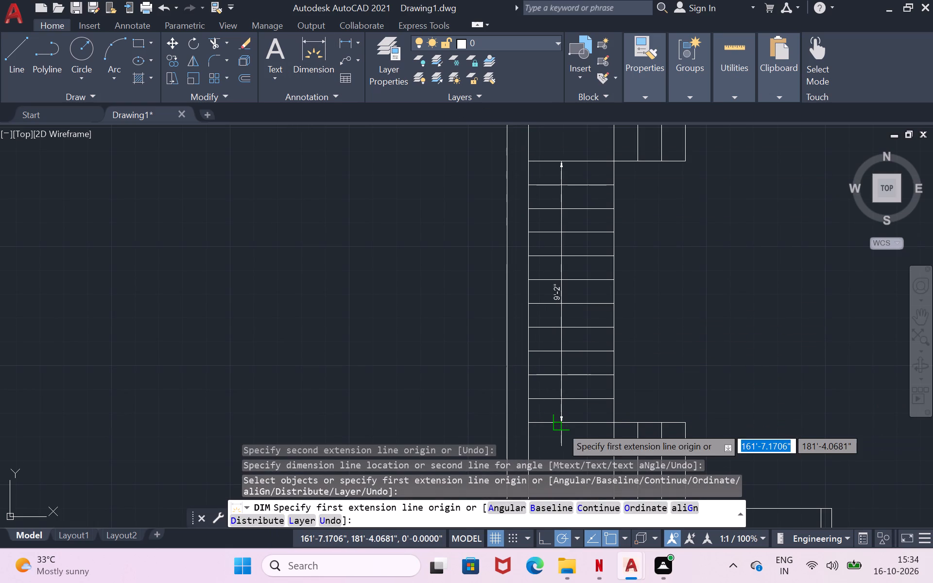
Dimension the upper landing's north-south depth along the west wall, in line with the flight's dimension.
{"action": "scroll", "coordinate": [692, 197], "scroll_direction": "down", "scroll_amount": 2}
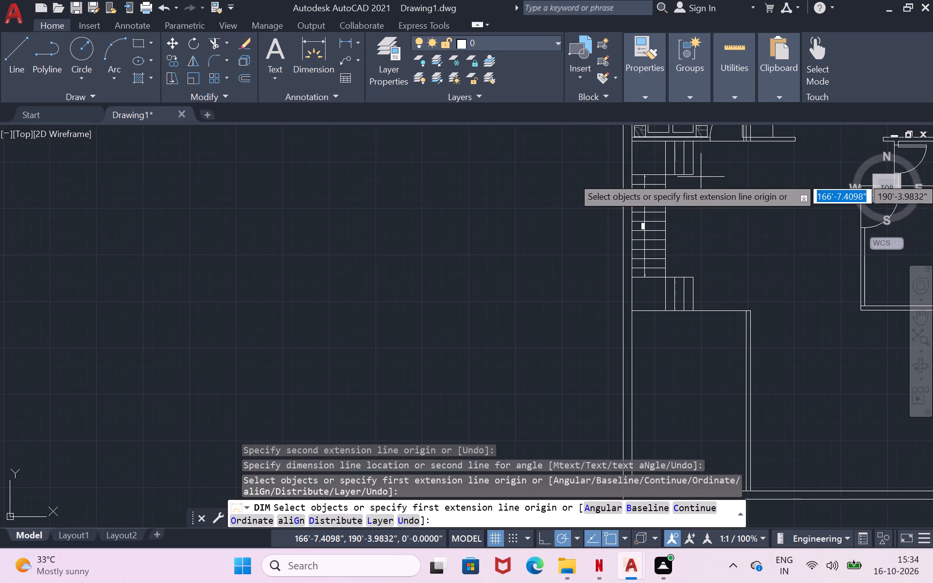
{"action": "scroll", "coordinate": [669, 126], "scroll_direction": "up", "scroll_amount": 3}
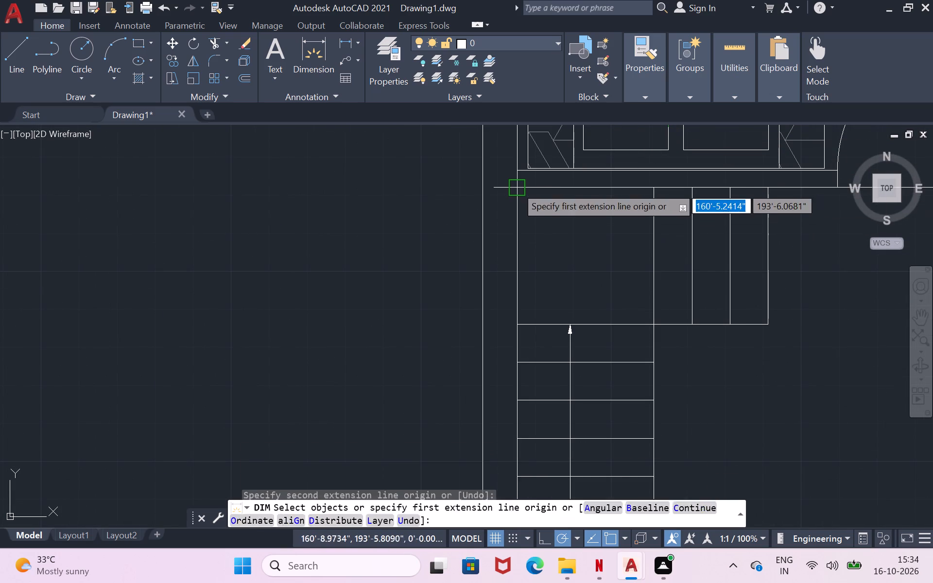
{"action": "left_click", "coordinate": [513, 182]}
{"action": "left_click", "coordinate": [521, 324]}
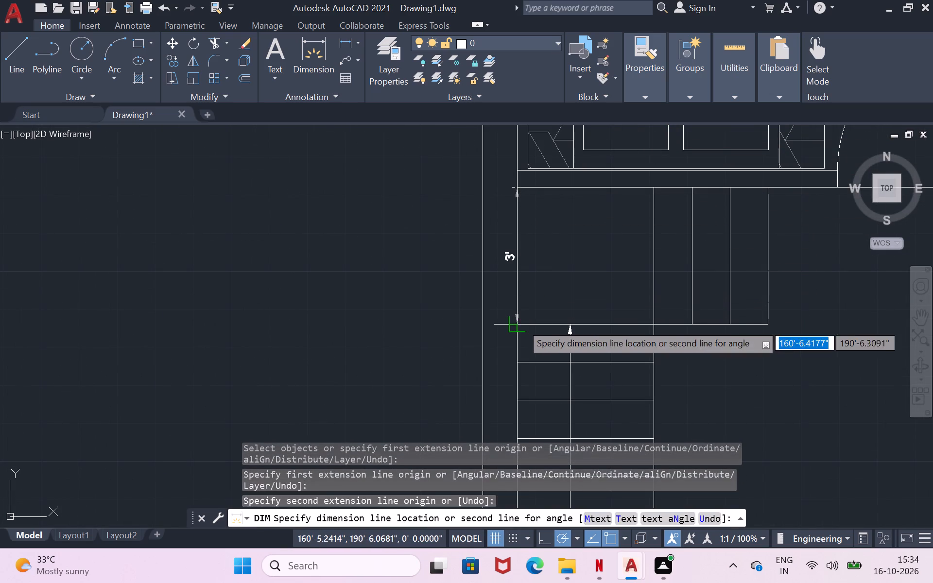
{"action": "left_click", "coordinate": [569, 331]}
Dimension the lower landing's north-south depth along the west wall, in line with the flight's dimension.
{"action": "scroll", "coordinate": [661, 296], "scroll_direction": "down", "scroll_amount": 3}
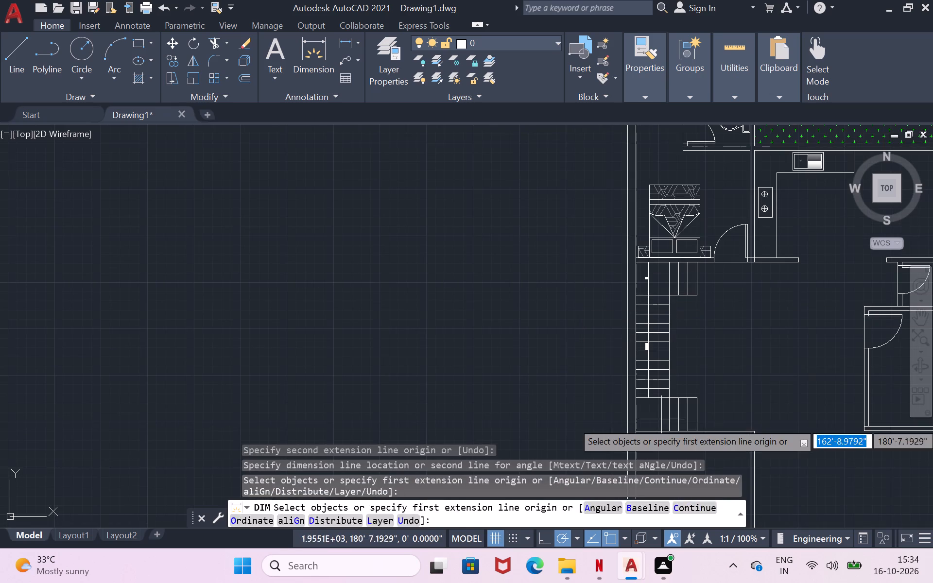
{"action": "scroll", "coordinate": [658, 437], "scroll_direction": "up", "scroll_amount": 3}
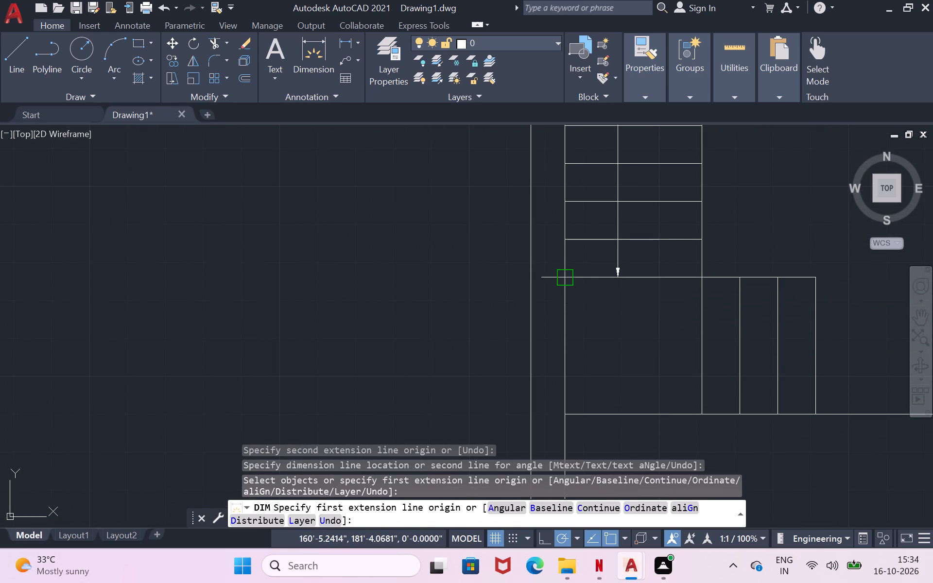
{"action": "left_click", "coordinate": [563, 275]}
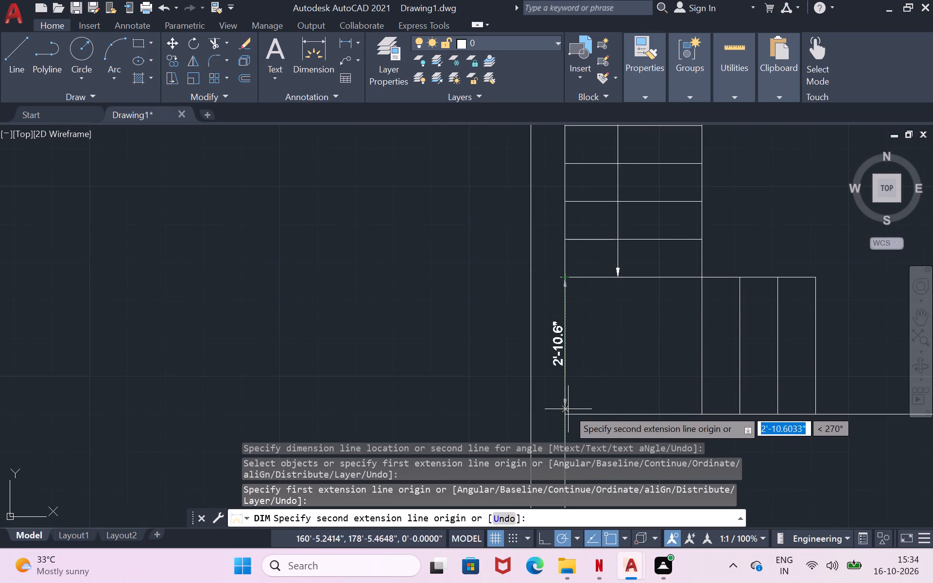
{"action": "left_click", "coordinate": [568, 413]}
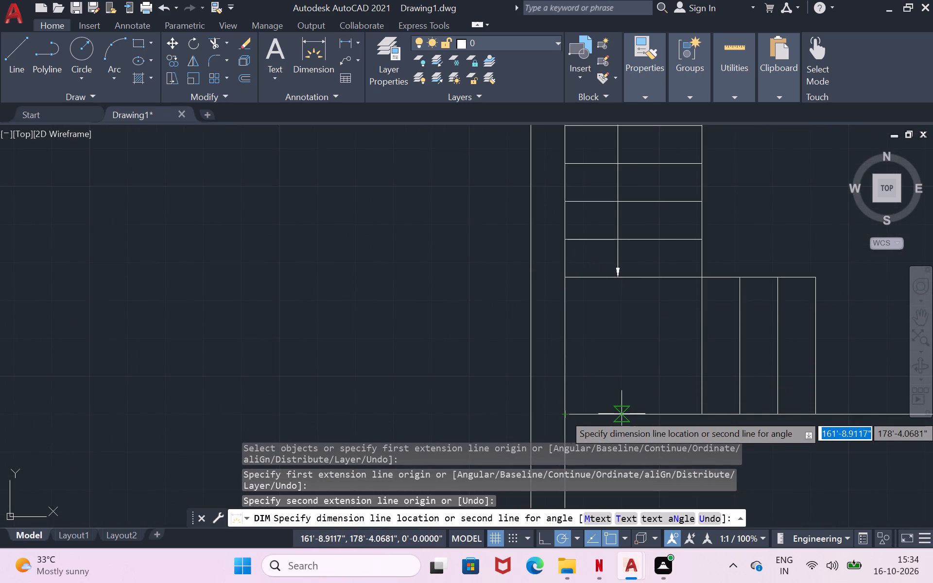
{"action": "left_click", "coordinate": [618, 416]}
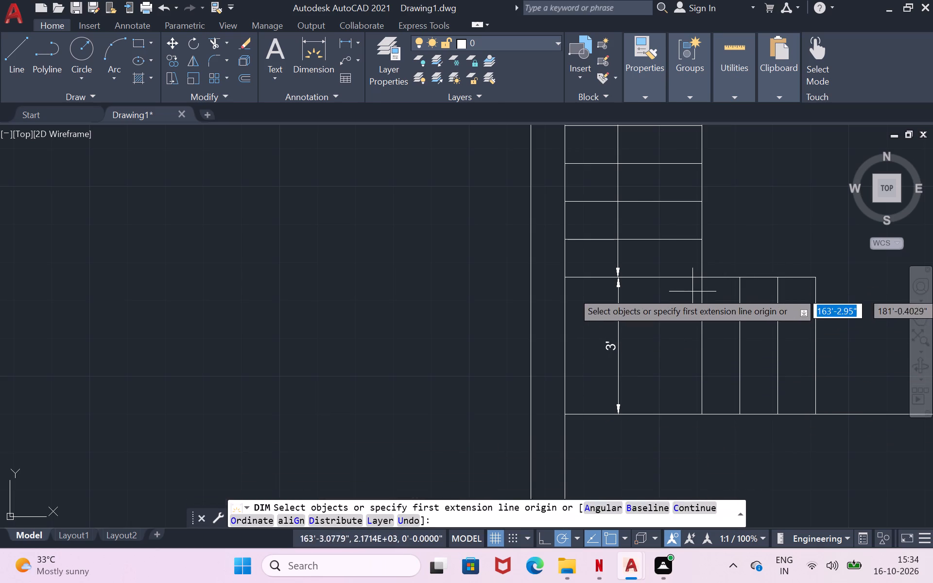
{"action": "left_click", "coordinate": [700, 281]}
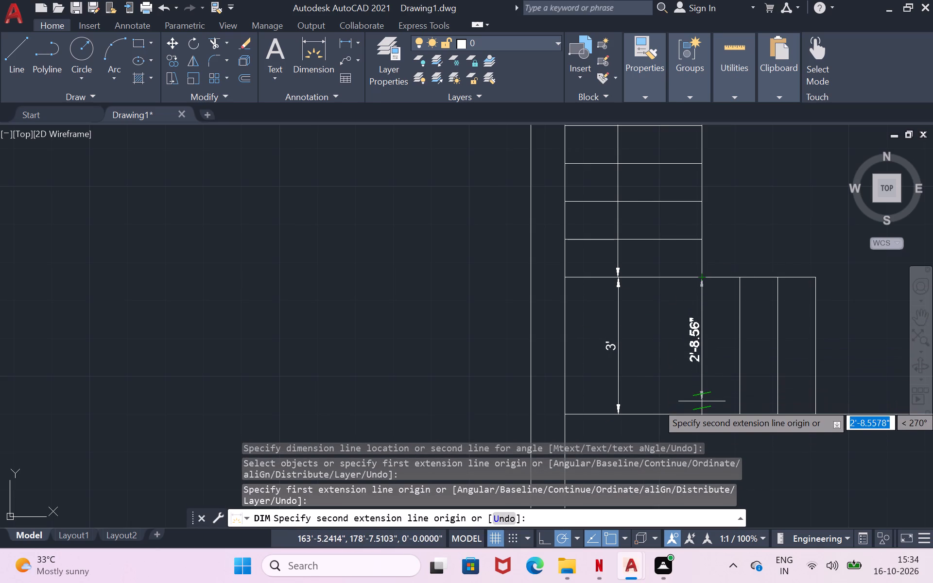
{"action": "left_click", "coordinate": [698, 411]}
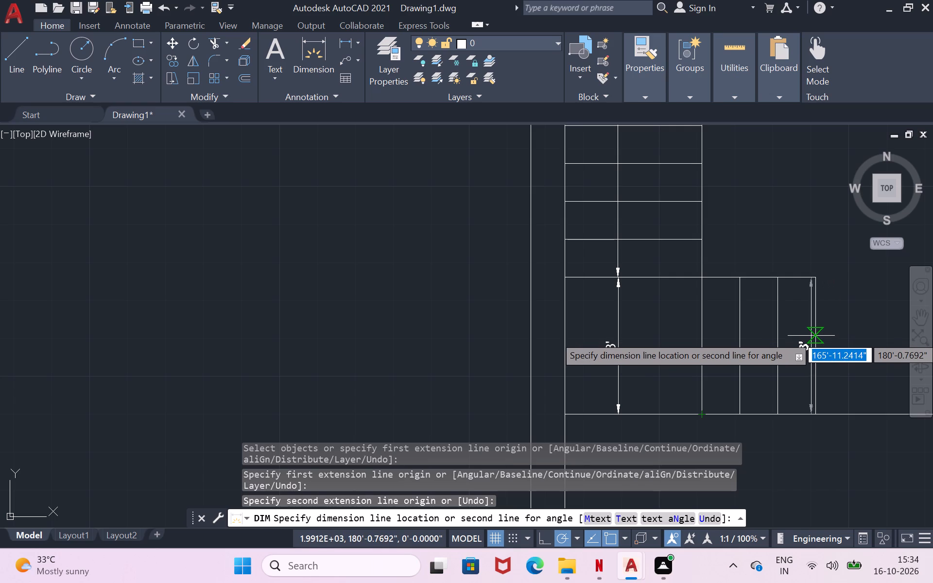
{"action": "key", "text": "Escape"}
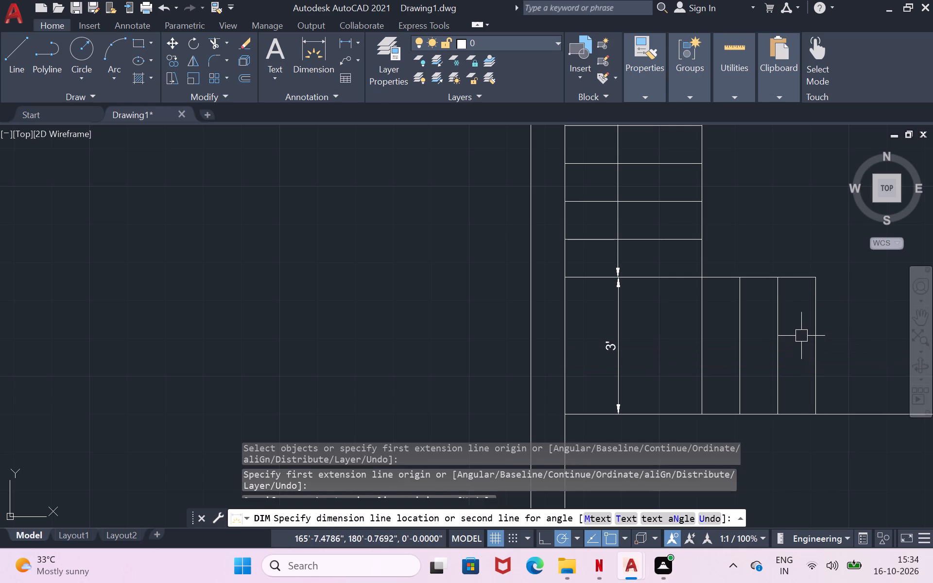
Offset the wall line along the staircase's south edge 4.5" southward to form the north wall of the southwest room.
{"action": "scroll", "coordinate": [806, 292], "scroll_direction": "down", "scroll_amount": 2}
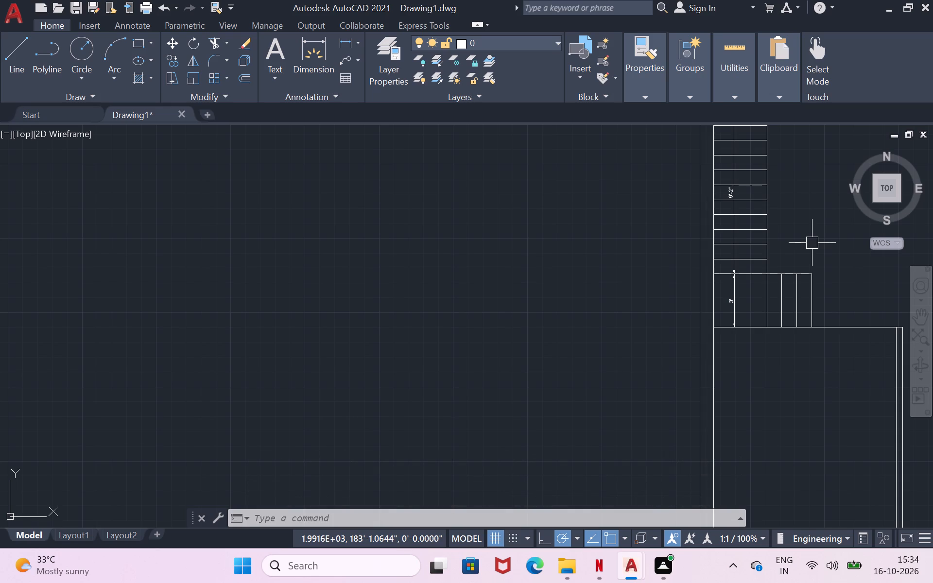
{"action": "scroll", "coordinate": [817, 236], "scroll_direction": "down", "scroll_amount": 1}
{"action": "left_click", "coordinate": [920, 317]}
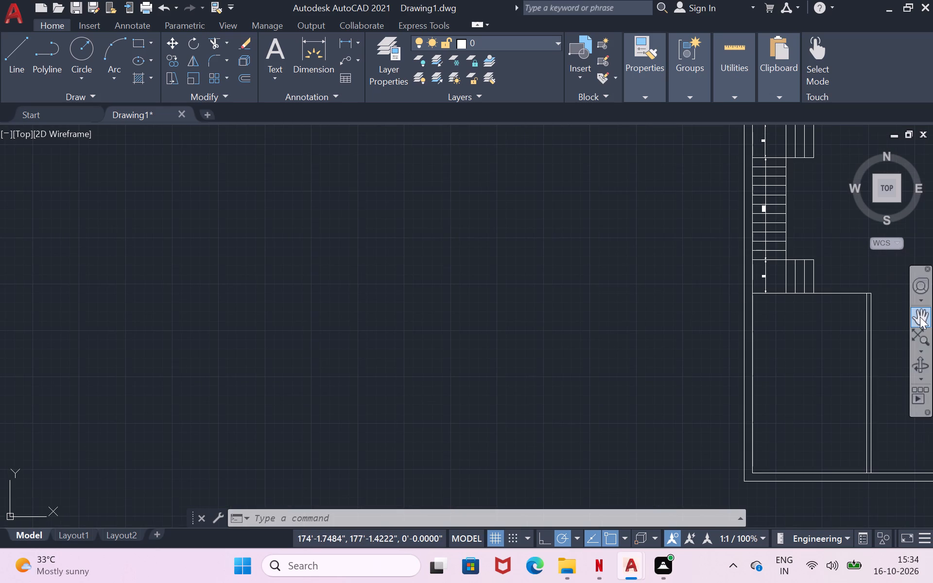
{"action": "left_click_drag", "start_coordinate": [825, 198], "coordinate": [380, 342]}
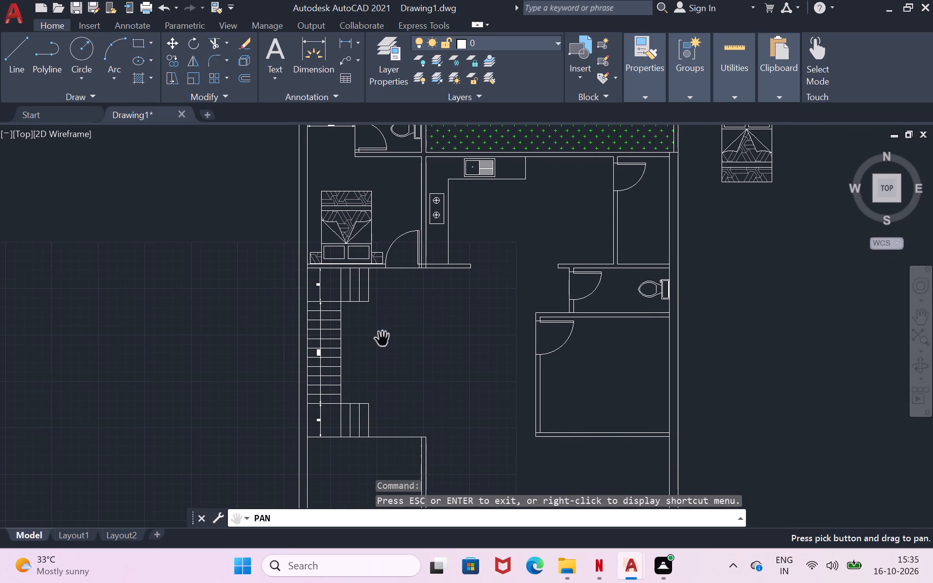
{"action": "left_click_drag", "start_coordinate": [383, 339], "coordinate": [393, 241]}
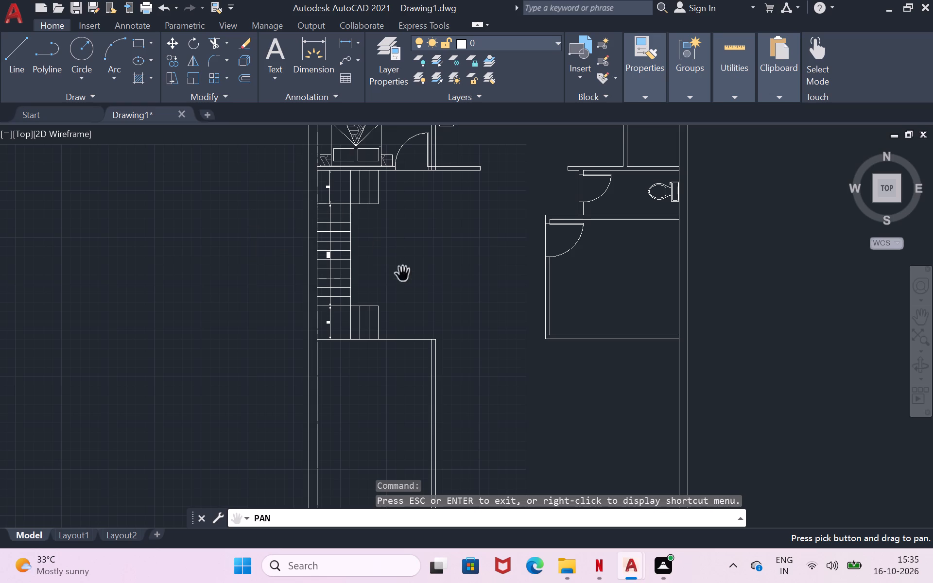
{"action": "left_click_drag", "start_coordinate": [398, 353], "coordinate": [419, 242]}
{"action": "scroll", "coordinate": [440, 288], "scroll_direction": "up", "scroll_amount": 1}
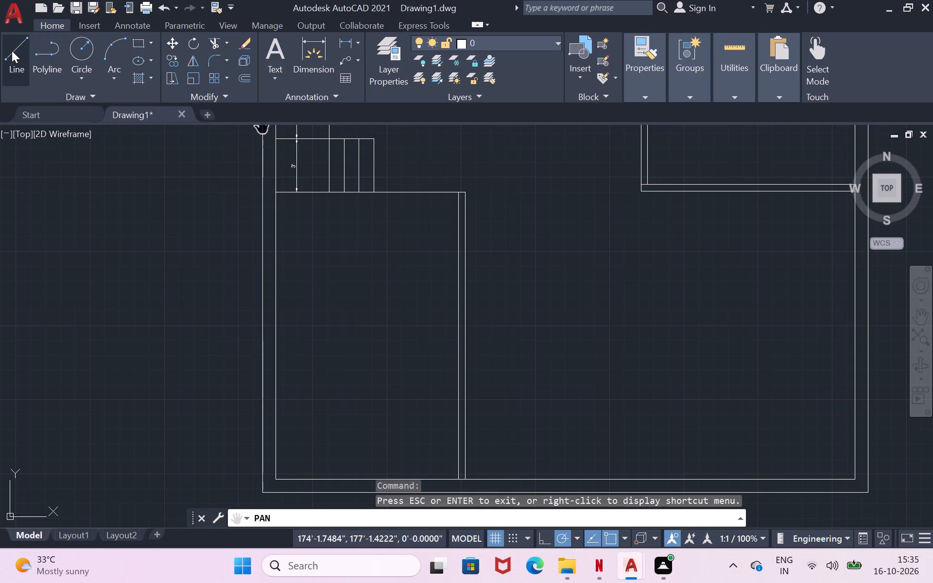
{"action": "left_click", "coordinate": [2, 42]}
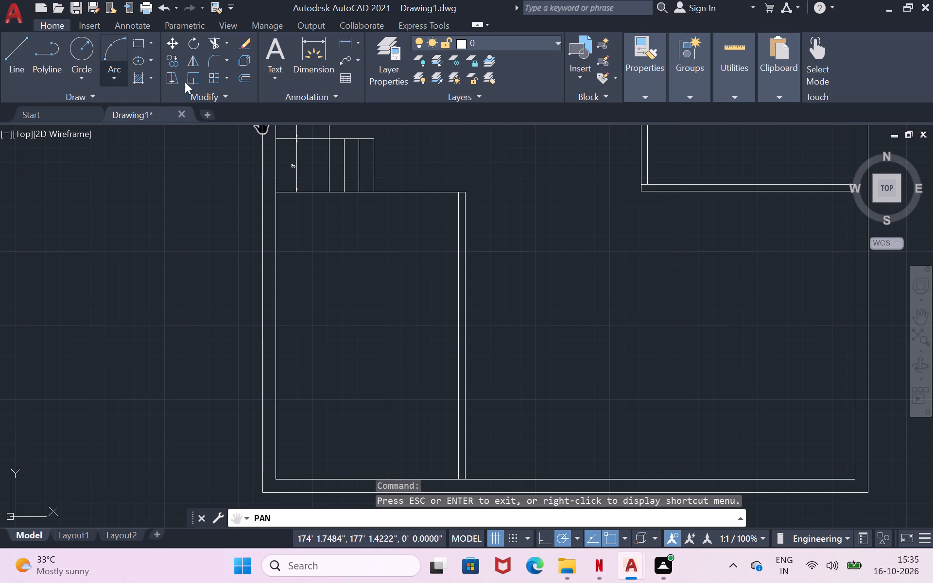
{"action": "key", "text": "Return"}
{"action": "left_click", "coordinate": [401, 191]}
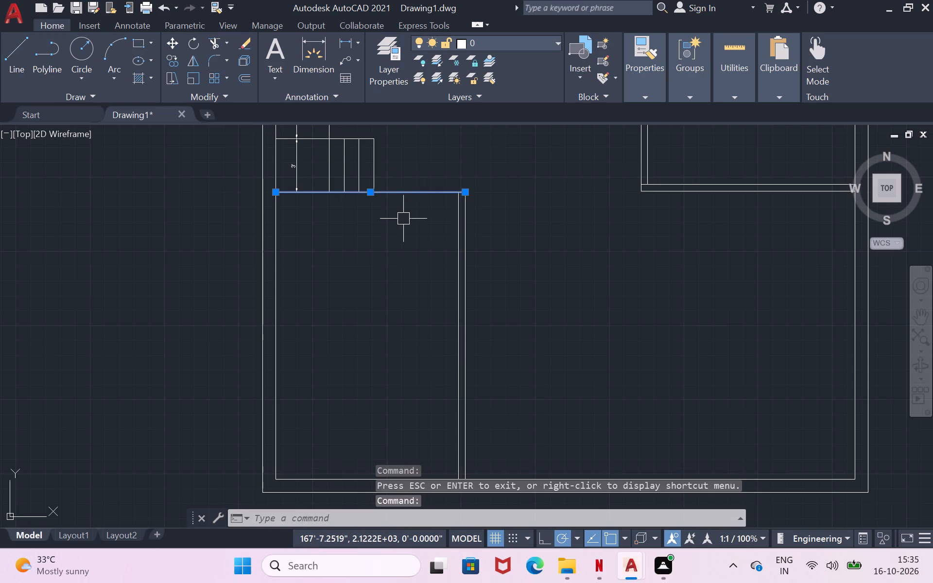
{"action": "key", "text": "o"}
{"action": "key", "text": "Return"}
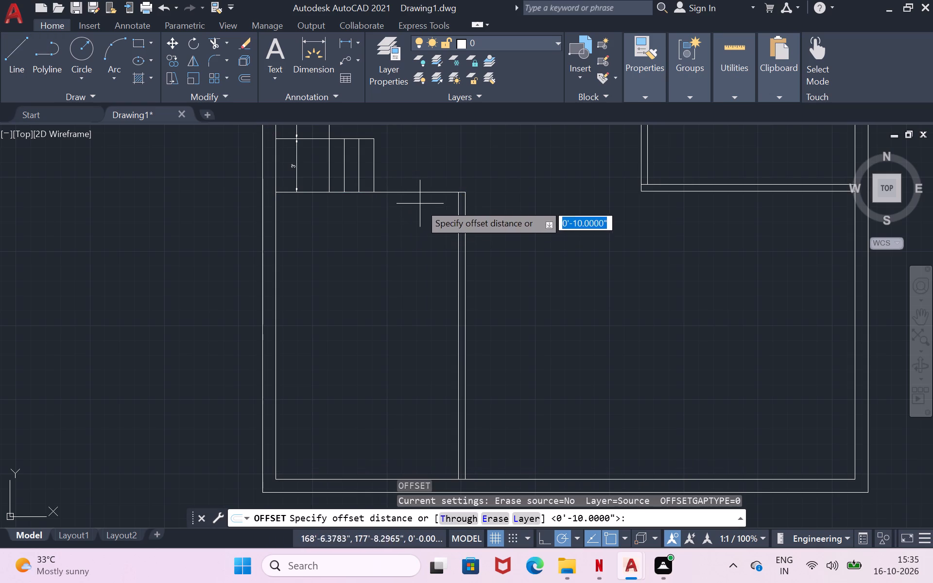
{"action": "left_click", "coordinate": [422, 195]}
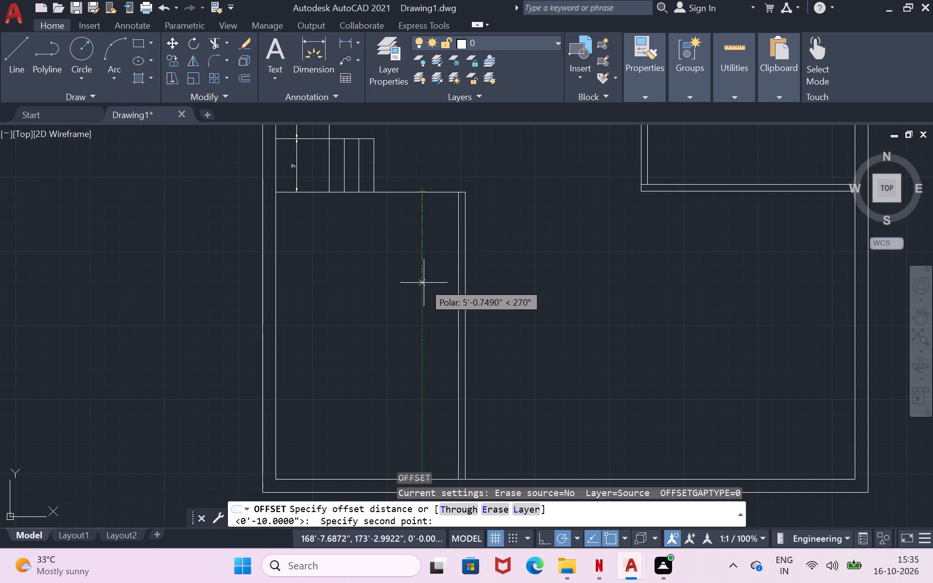
{"action": "type", "text": "4.5"}
{"action": "key", "text": "shift+colon"}
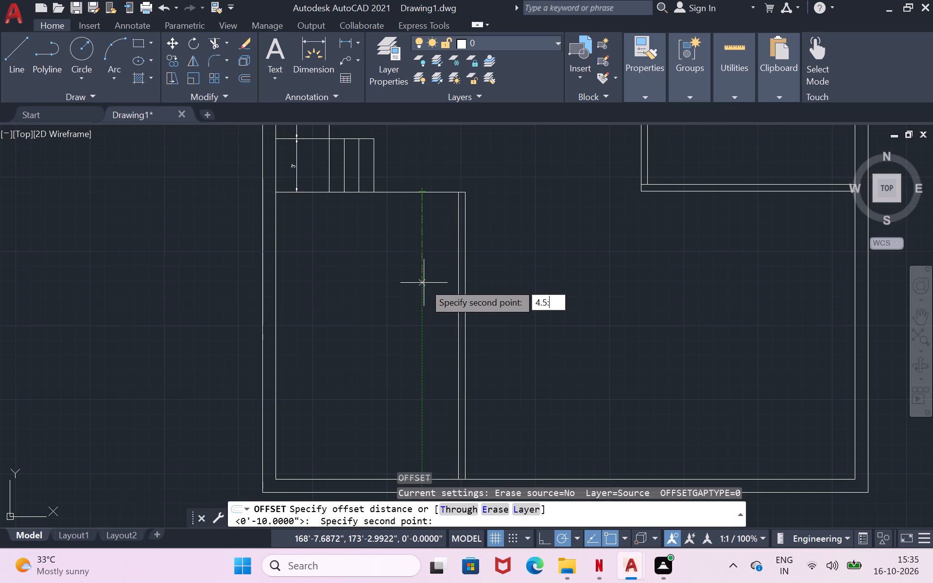
{"action": "key", "text": "BackSpace"}
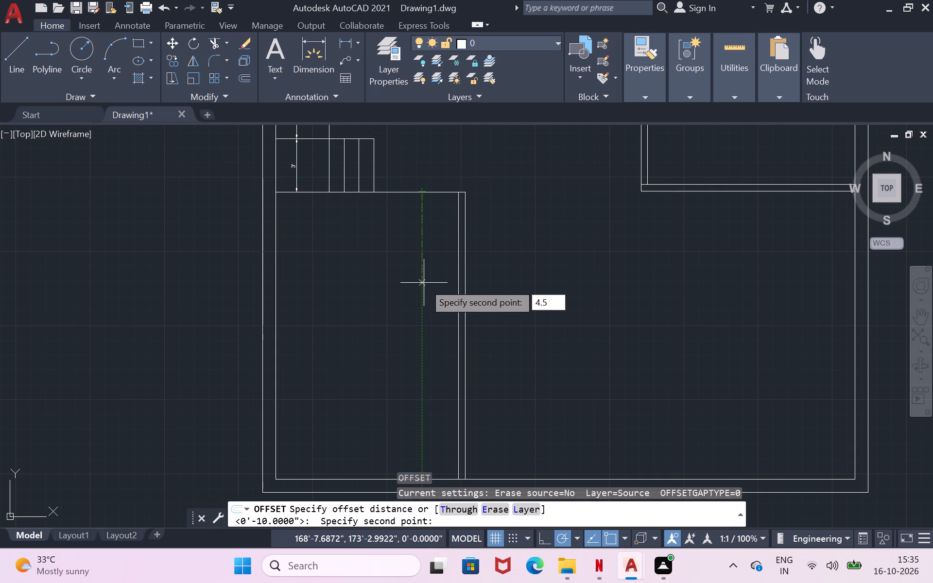
{"action": "key", "text": "shift+quotedbl"}
{"action": "key", "text": "Return"}
{"action": "left_click", "coordinate": [431, 276]}
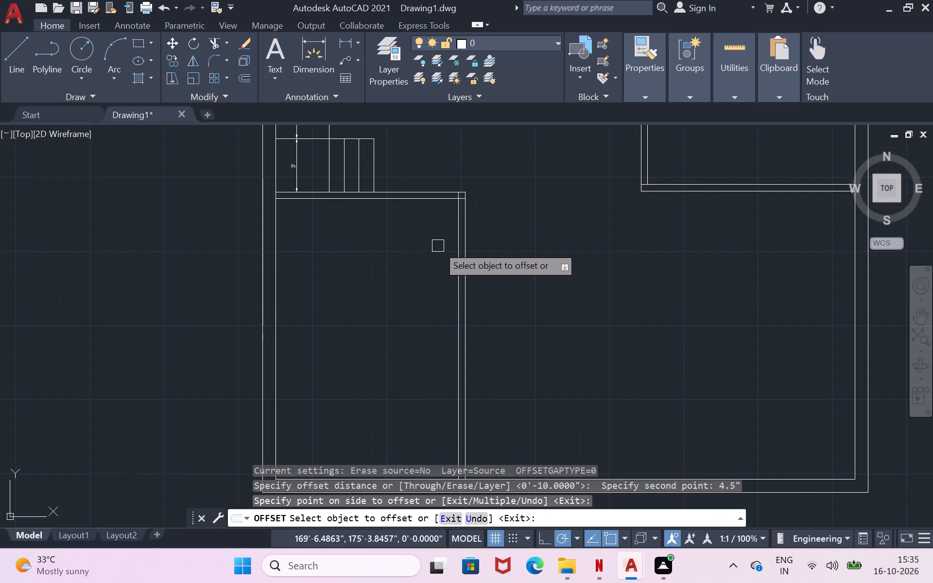
{"action": "scroll", "coordinate": [449, 232], "scroll_direction": "down", "scroll_amount": 1}
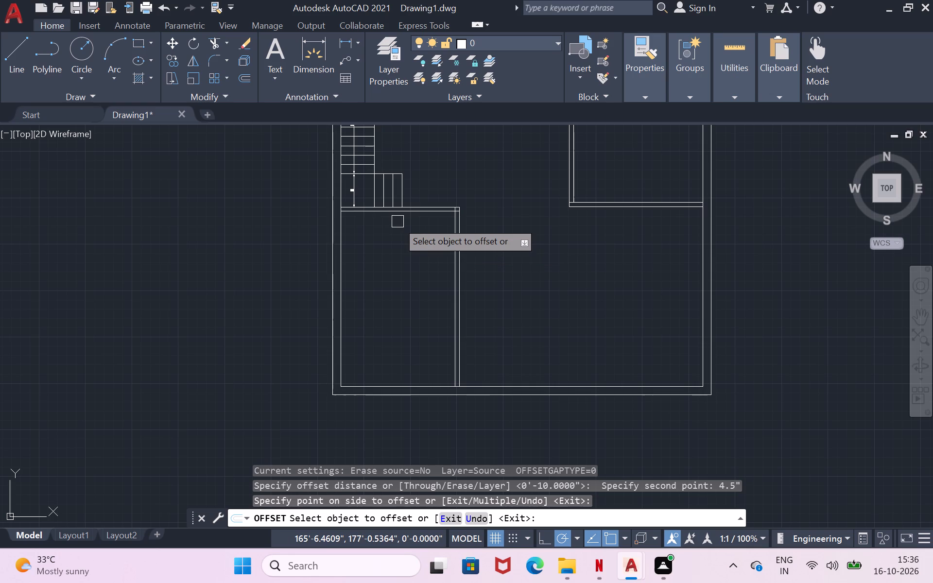
{"action": "scroll", "coordinate": [622, 154], "scroll_direction": "down", "scroll_amount": 2}
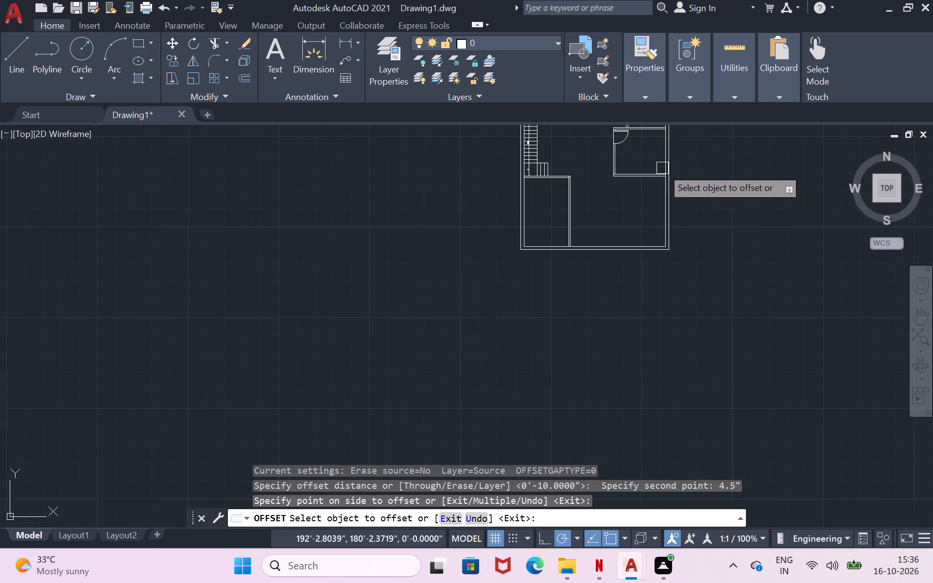
{"action": "left_click", "coordinate": [918, 315]}
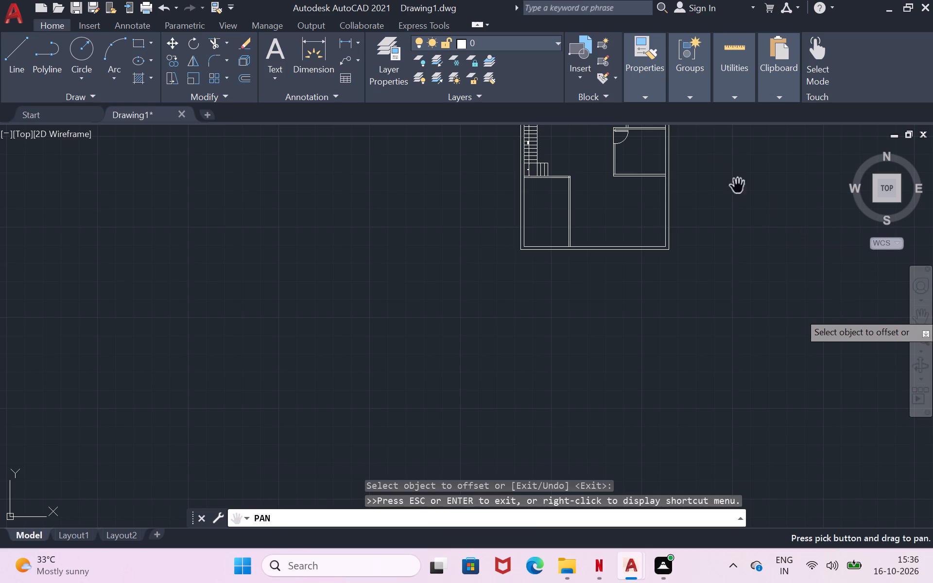
{"action": "left_click_drag", "start_coordinate": [548, 164], "coordinate": [436, 298]}
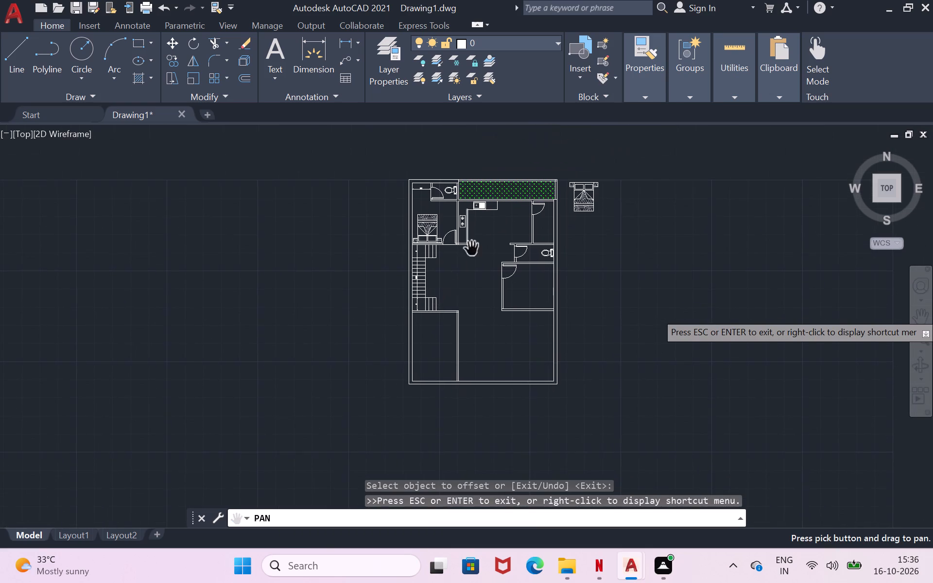
{"action": "scroll", "coordinate": [498, 297], "scroll_direction": "up", "scroll_amount": 1}
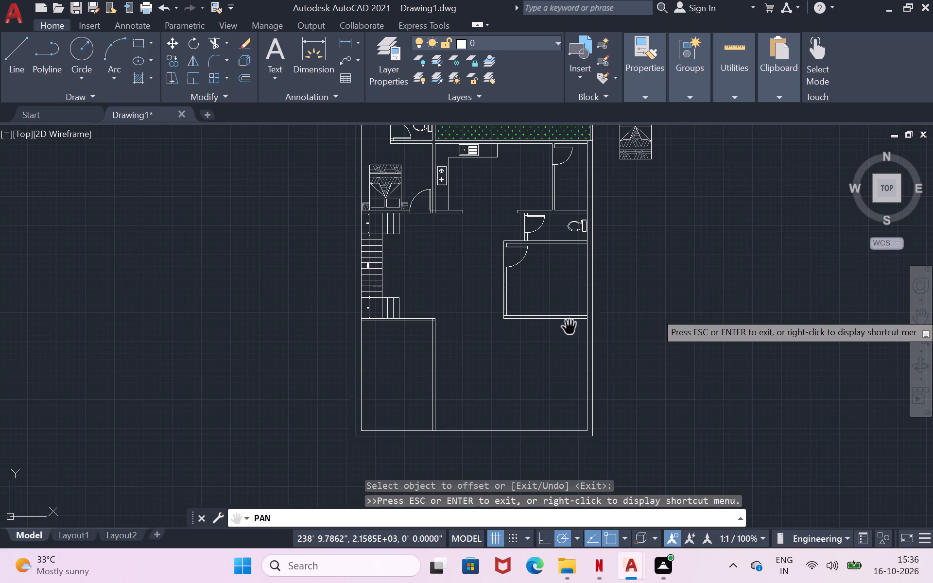
{"action": "scroll", "coordinate": [570, 327], "scroll_direction": "up", "scroll_amount": 1}
{"action": "left_click_drag", "start_coordinate": [574, 280], "coordinate": [420, 346]}
{"action": "scroll", "coordinate": [513, 304], "scroll_direction": "down", "scroll_amount": 1}
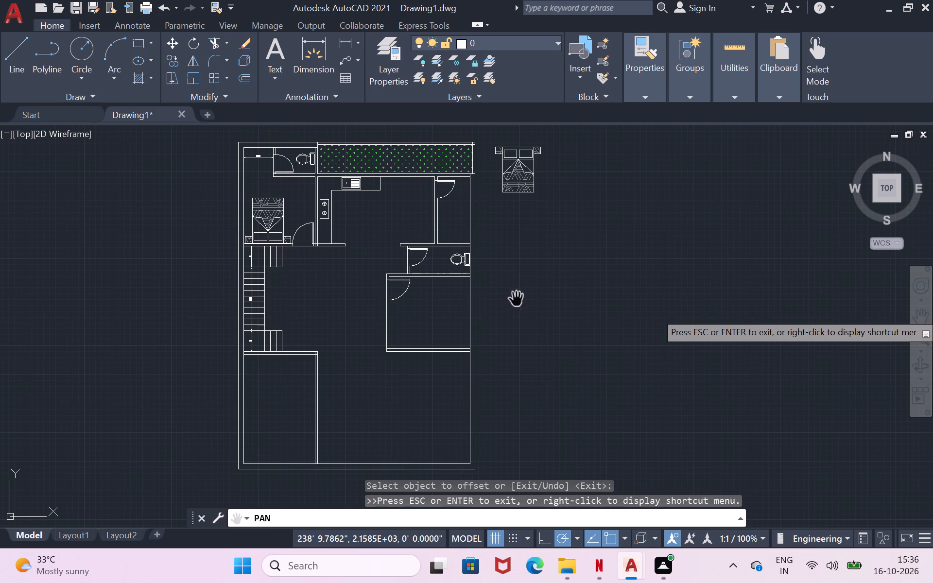
{"action": "key", "text": "Return"}
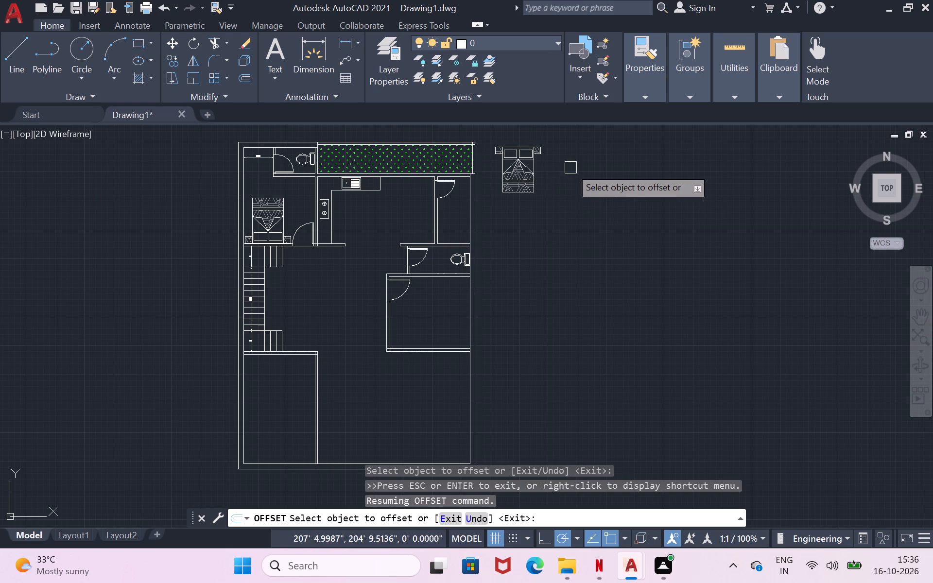
{"action": "key", "text": "Return"}
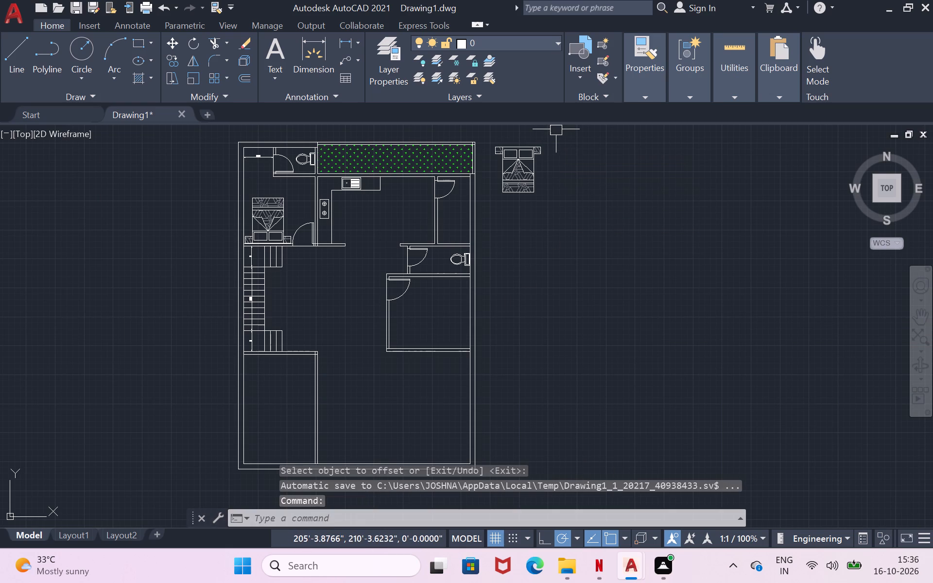
Copy the bed with side tables outside the plan's northeast corner about 20'-7" southeast into empty space east of the building.
{"action": "left_click", "coordinate": [556, 129]}
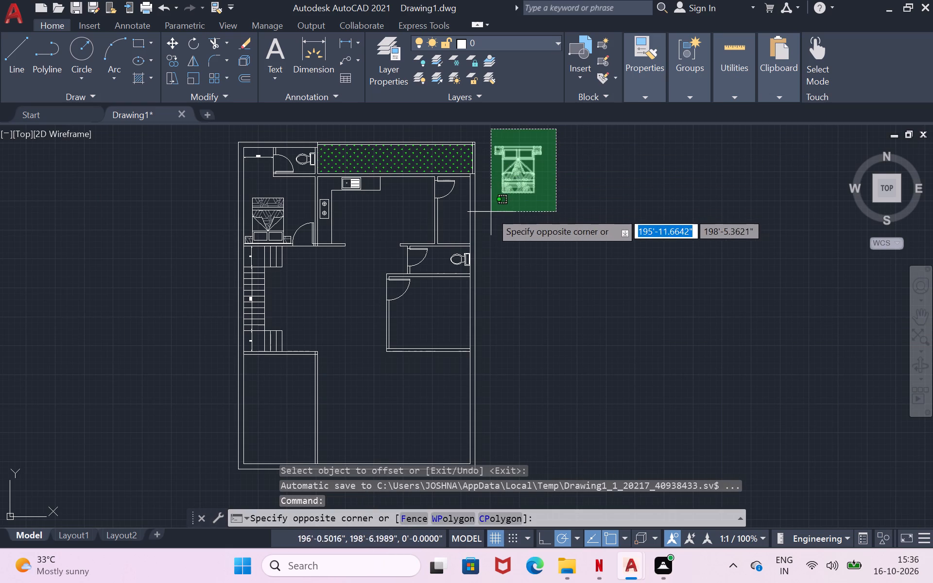
{"action": "left_click", "coordinate": [491, 212]}
{"action": "type", "text": "co"}
{"action": "key", "text": "Return"}
{"action": "left_click", "coordinate": [491, 212]}
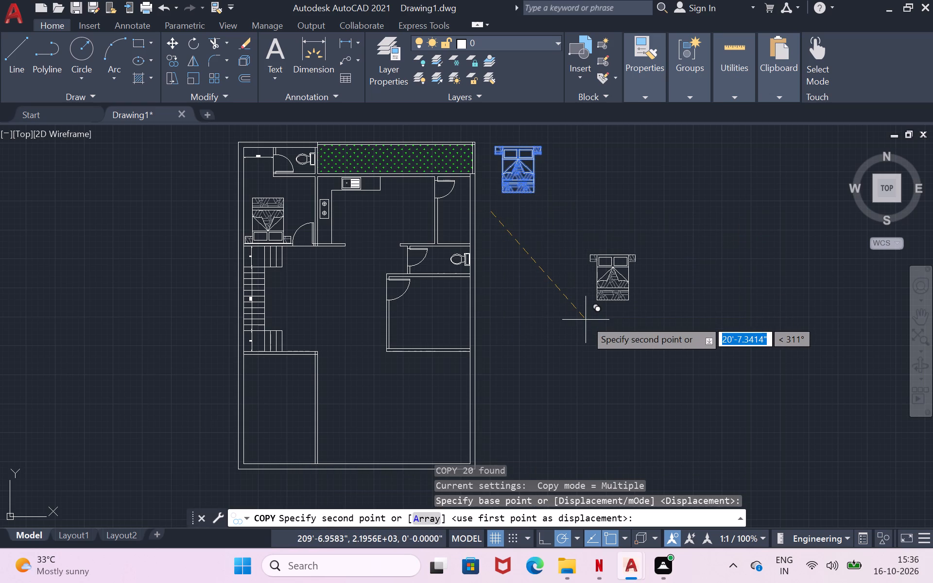
{"action": "left_click", "coordinate": [586, 320]}
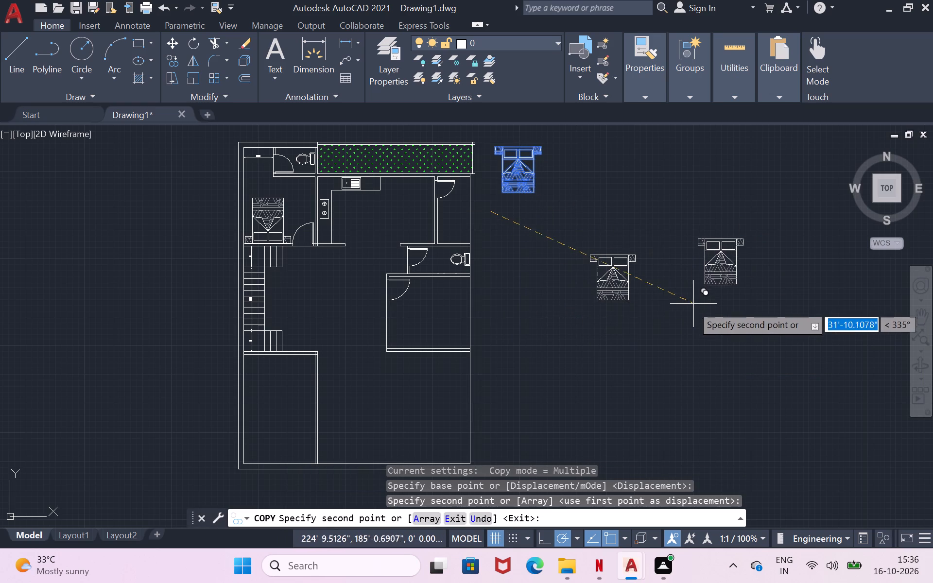
{"action": "key", "text": "Return"}
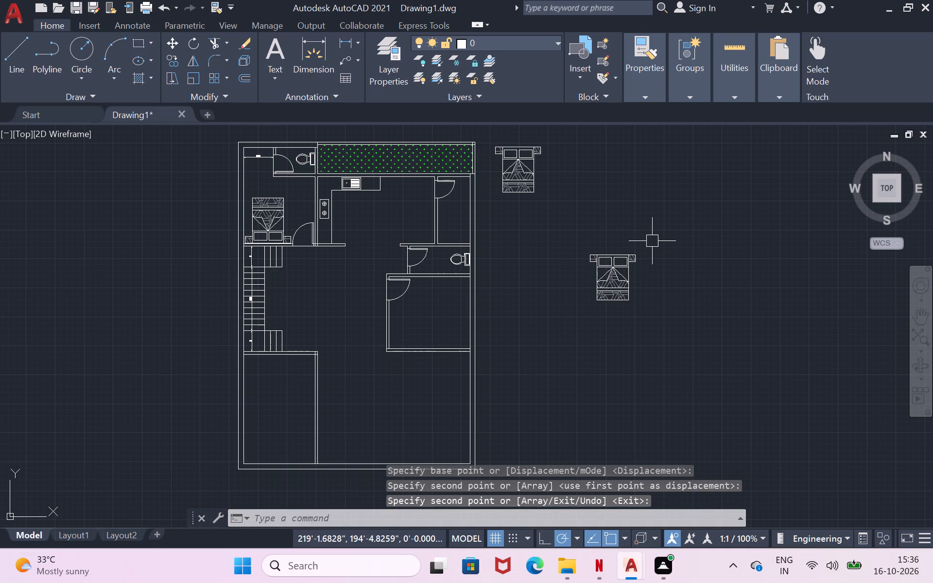
Rotate the copied bed and side tables 180° so the headboard faces south.
{"action": "left_click", "coordinate": [652, 241]}
{"action": "left_click", "coordinate": [565, 317]}
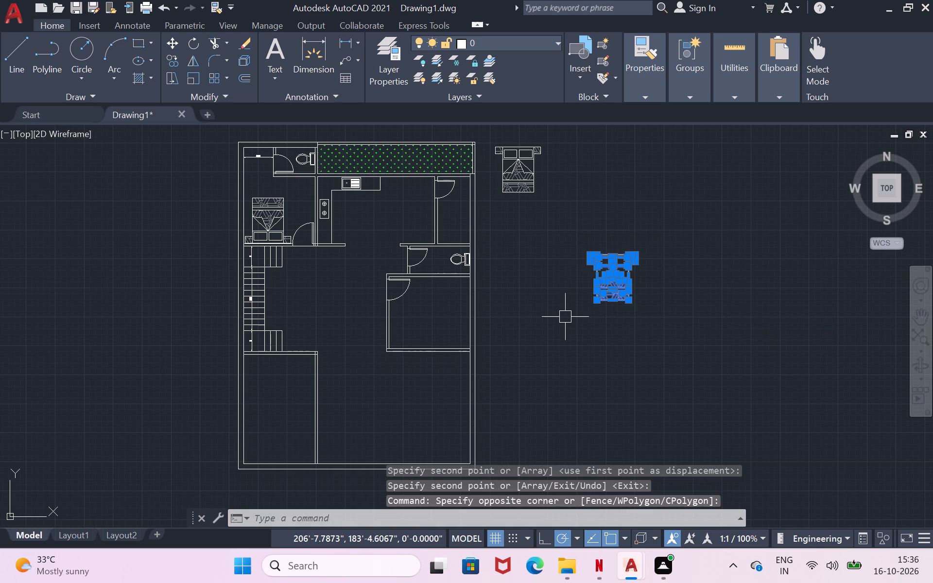
{"action": "type", "text": "ro"}
{"action": "key", "text": "Return"}
{"action": "left_click", "coordinate": [565, 317]}
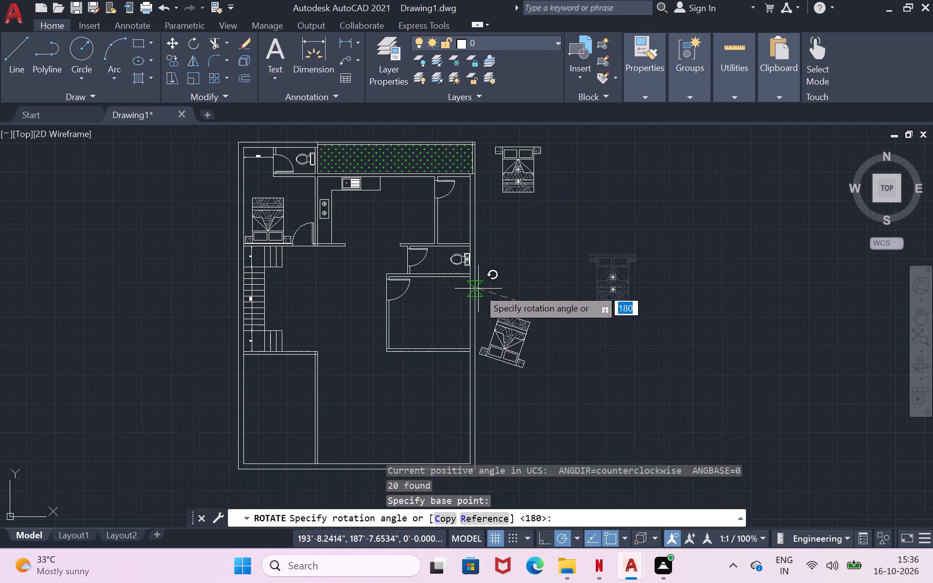
{"action": "left_click", "coordinate": [489, 316]}
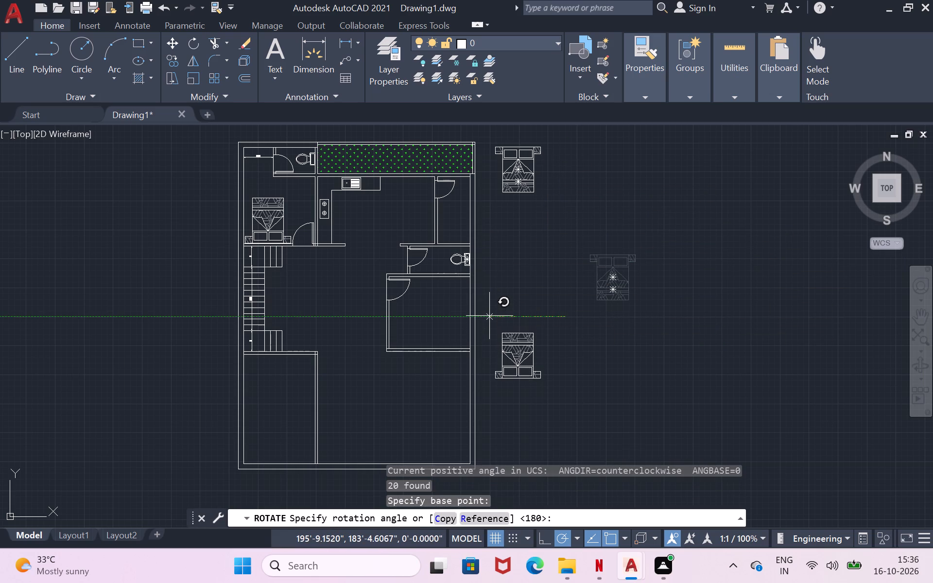
{"action": "left_click", "coordinate": [540, 326]}
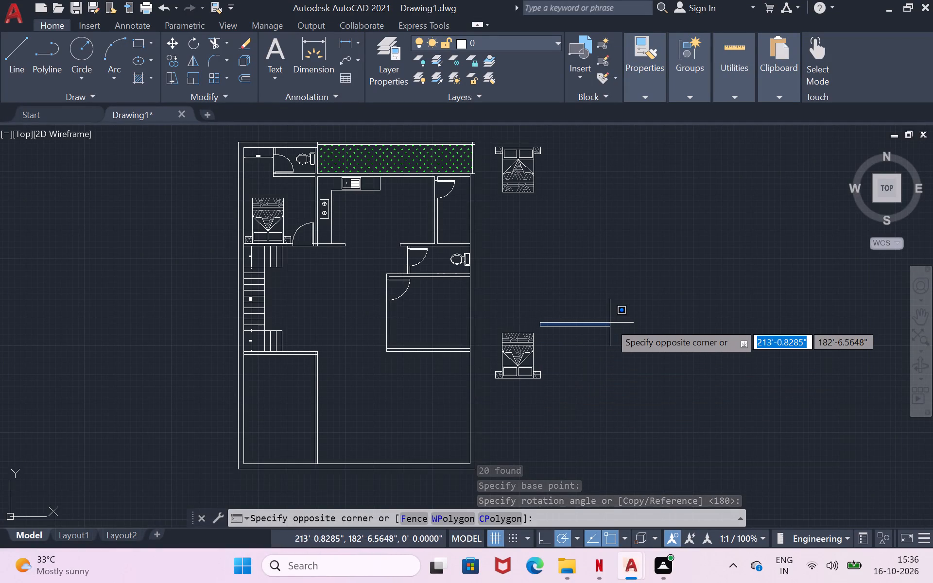
{"action": "key", "text": "Escape"}
Move the rotated bed and side tables into the east bedroom, with the headboard against its south wall.
{"action": "left_click", "coordinate": [558, 314]}
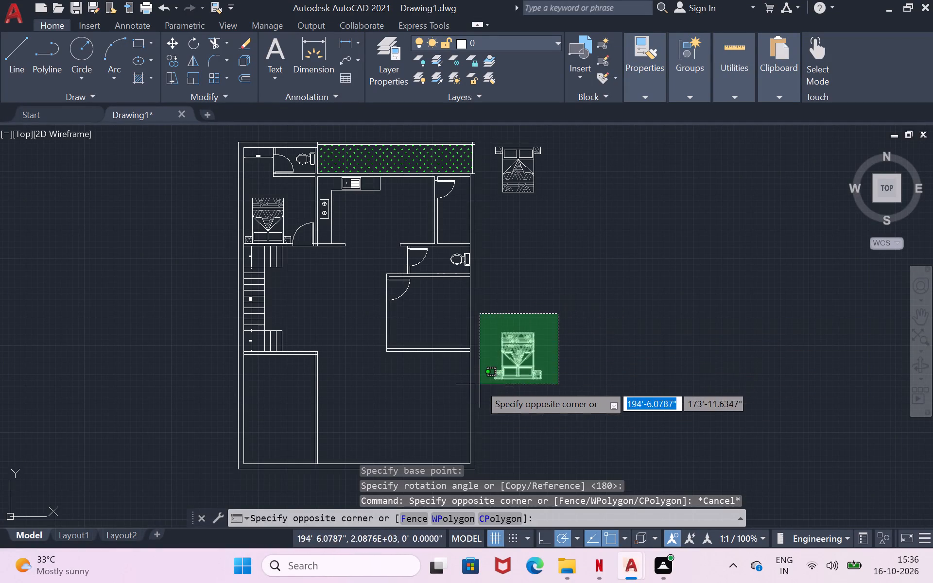
{"action": "left_click", "coordinate": [480, 390]}
{"action": "key", "text": "m"}
{"action": "key", "text": "Return"}
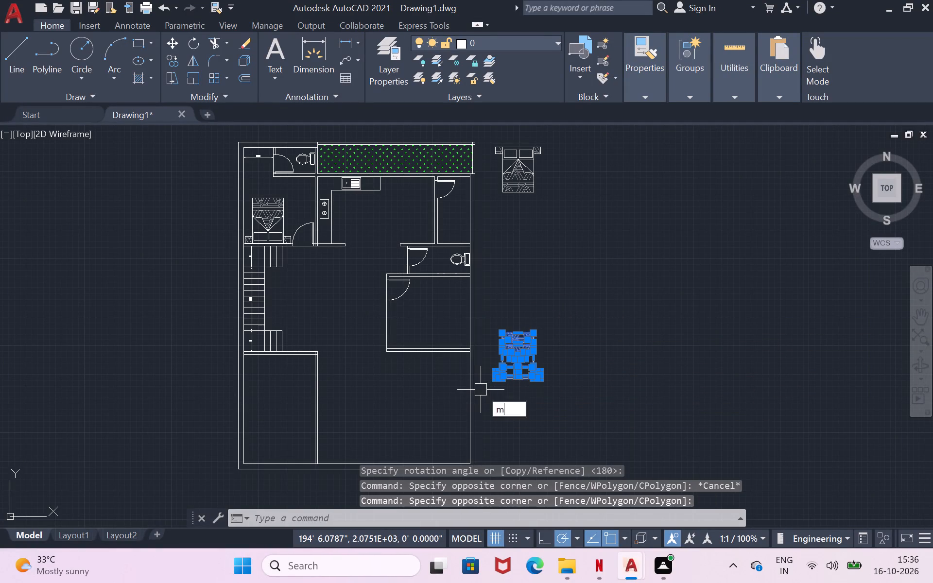
{"action": "left_click", "coordinate": [481, 390]}
{"action": "scroll", "coordinate": [407, 355], "scroll_direction": "up", "scroll_amount": 2}
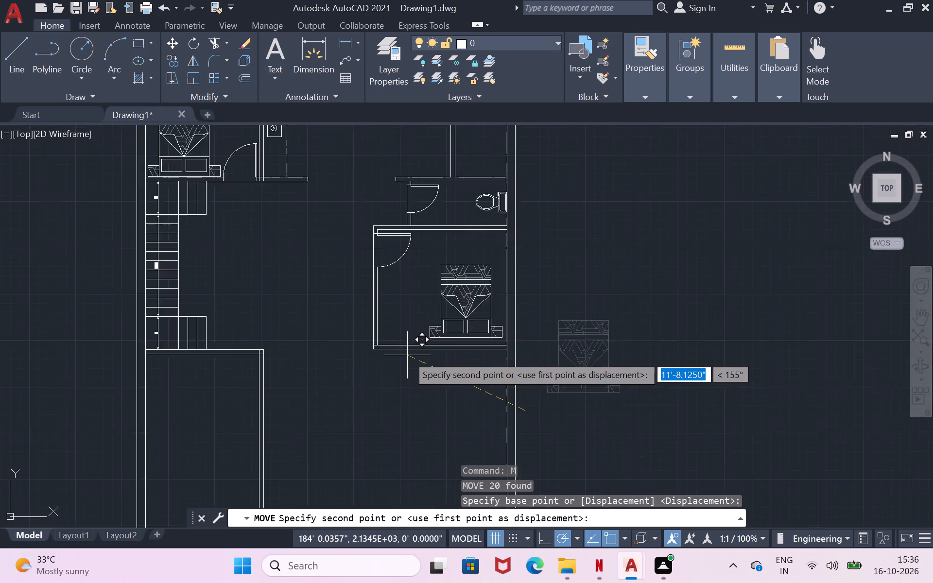
{"action": "left_click", "coordinate": [373, 367]}
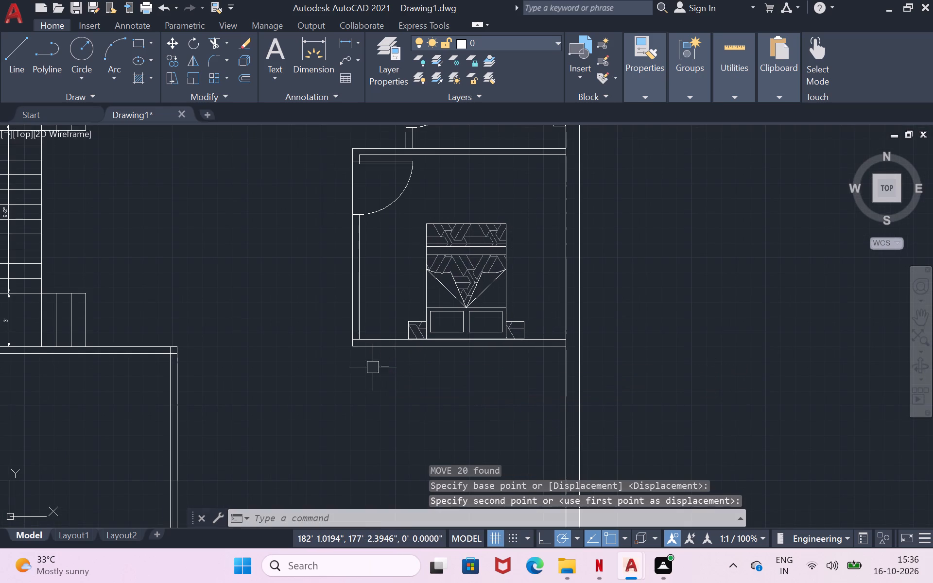
{"action": "scroll", "coordinate": [632, 271], "scroll_direction": "down", "scroll_amount": 2}
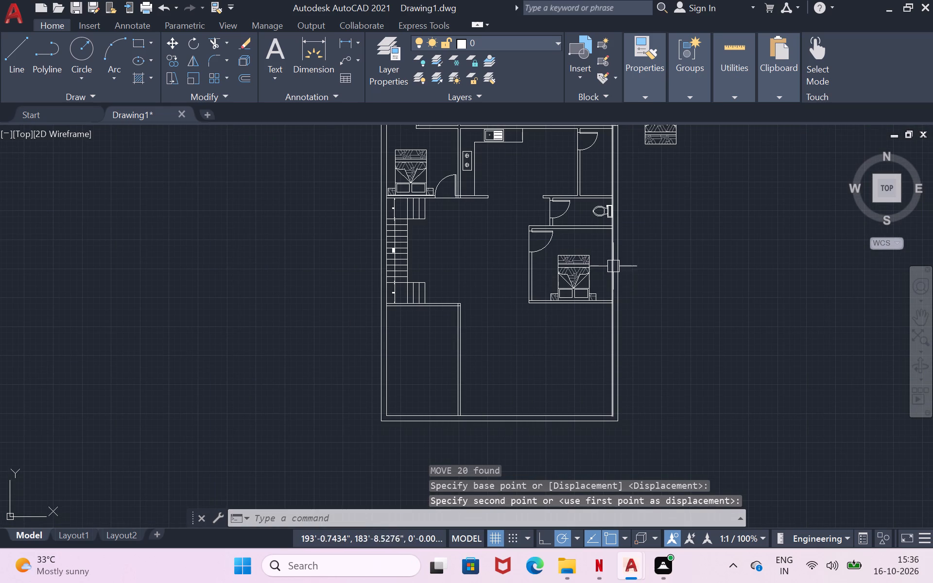
{"action": "scroll", "coordinate": [608, 271], "scroll_direction": "down", "scroll_amount": 1}
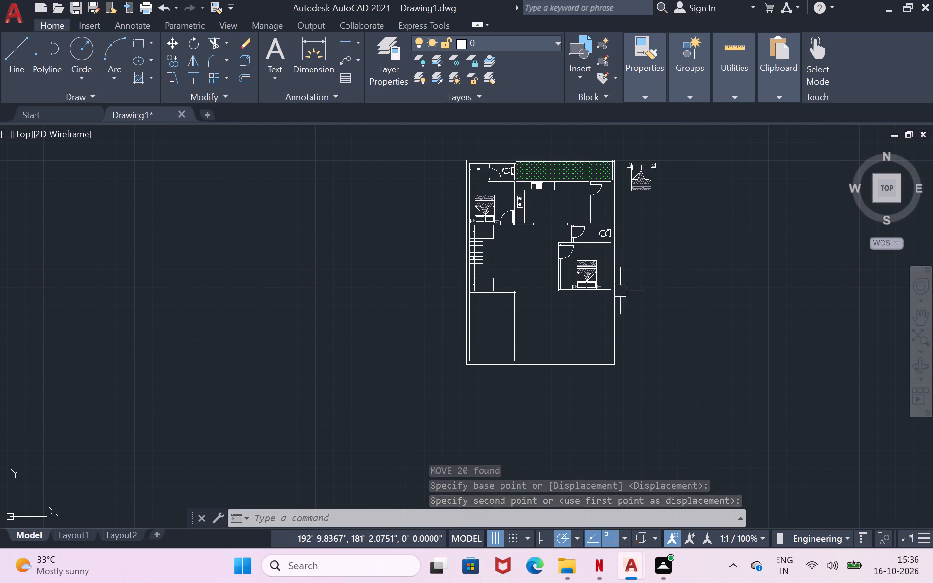
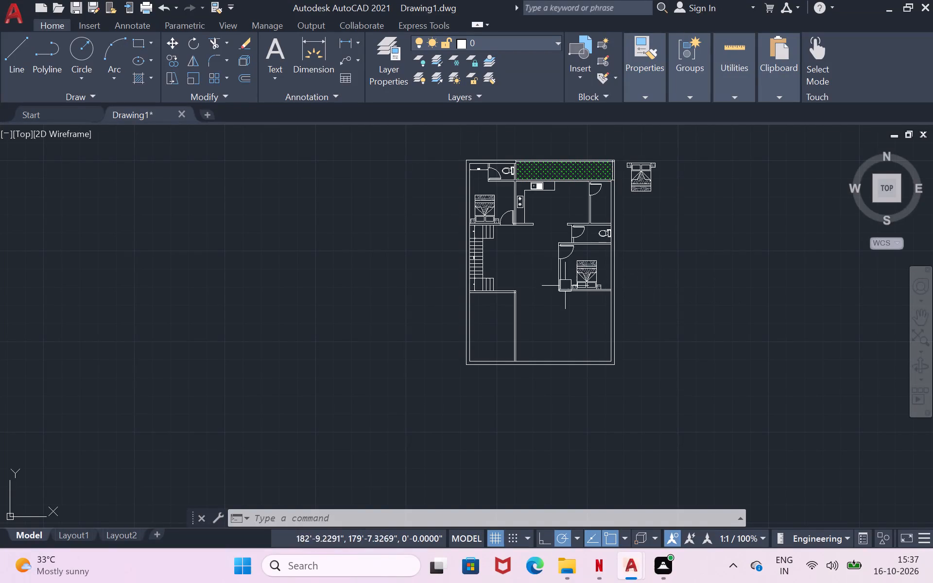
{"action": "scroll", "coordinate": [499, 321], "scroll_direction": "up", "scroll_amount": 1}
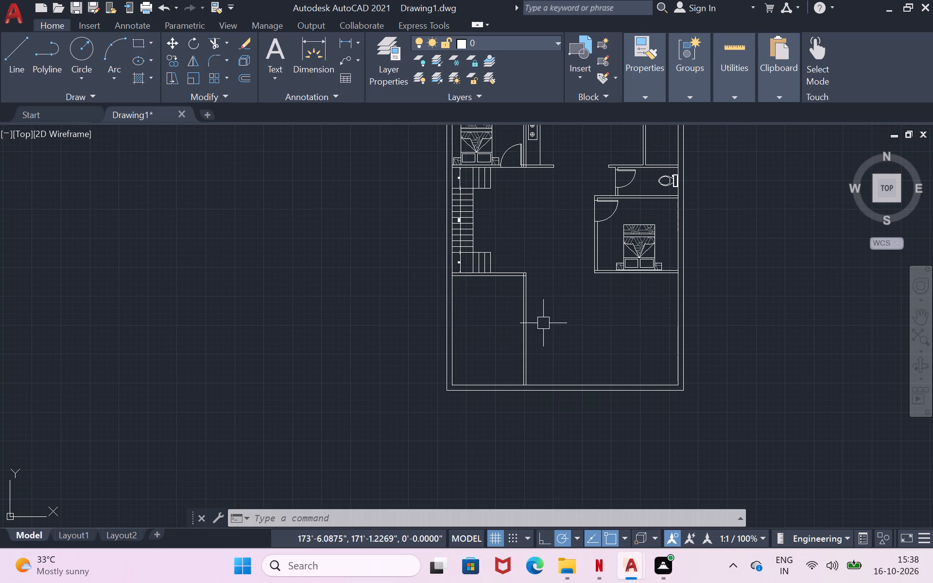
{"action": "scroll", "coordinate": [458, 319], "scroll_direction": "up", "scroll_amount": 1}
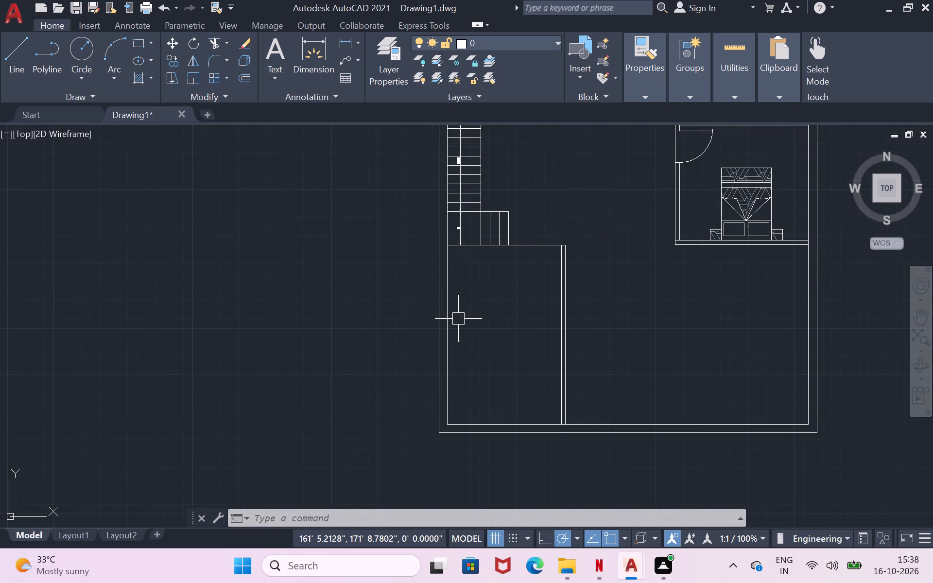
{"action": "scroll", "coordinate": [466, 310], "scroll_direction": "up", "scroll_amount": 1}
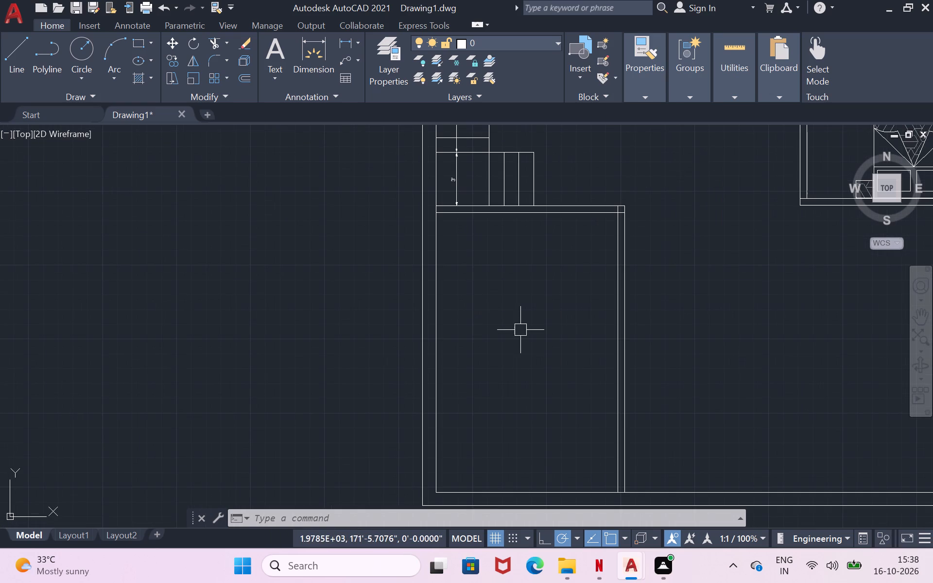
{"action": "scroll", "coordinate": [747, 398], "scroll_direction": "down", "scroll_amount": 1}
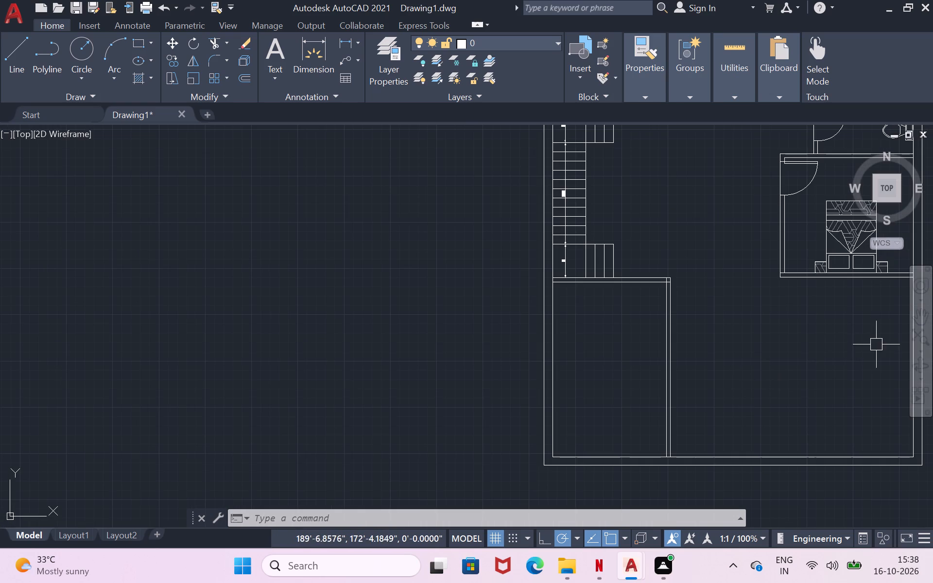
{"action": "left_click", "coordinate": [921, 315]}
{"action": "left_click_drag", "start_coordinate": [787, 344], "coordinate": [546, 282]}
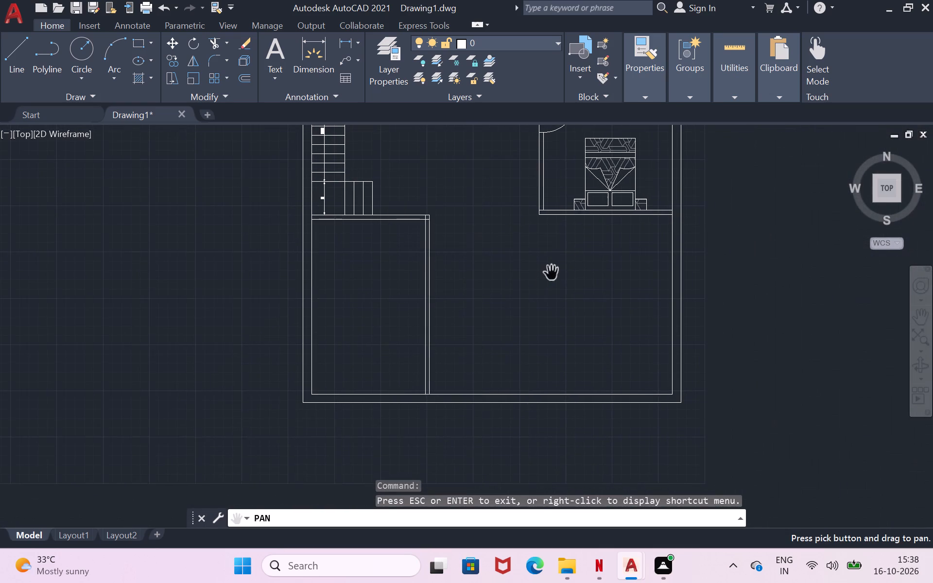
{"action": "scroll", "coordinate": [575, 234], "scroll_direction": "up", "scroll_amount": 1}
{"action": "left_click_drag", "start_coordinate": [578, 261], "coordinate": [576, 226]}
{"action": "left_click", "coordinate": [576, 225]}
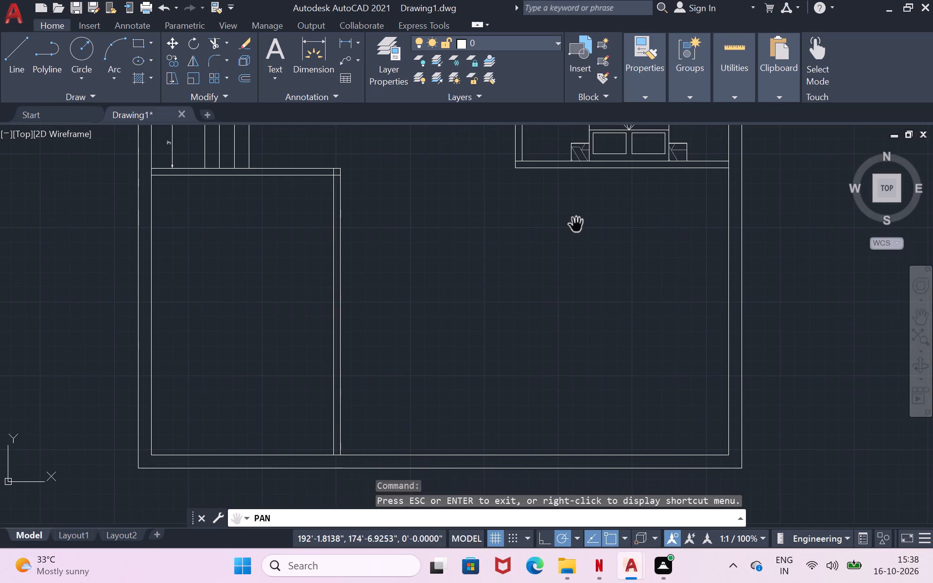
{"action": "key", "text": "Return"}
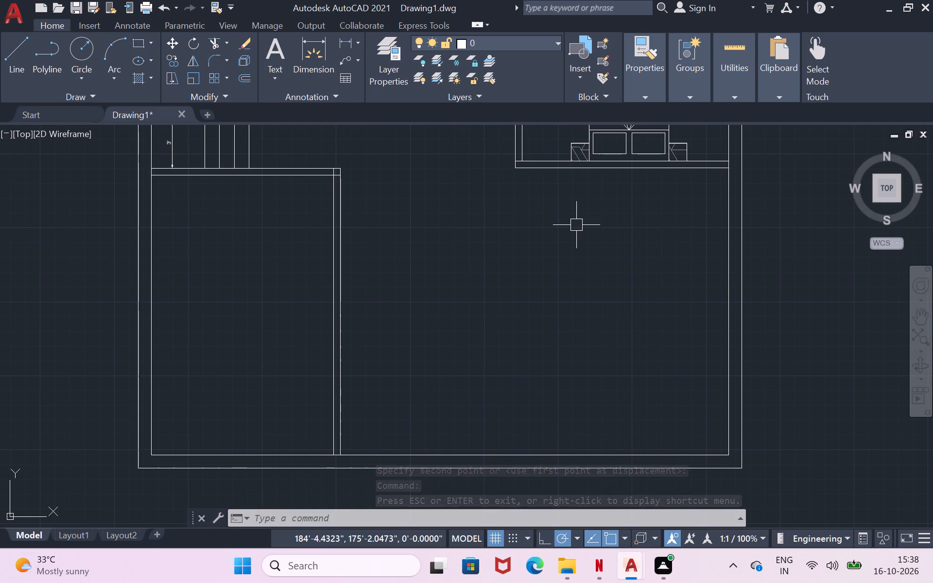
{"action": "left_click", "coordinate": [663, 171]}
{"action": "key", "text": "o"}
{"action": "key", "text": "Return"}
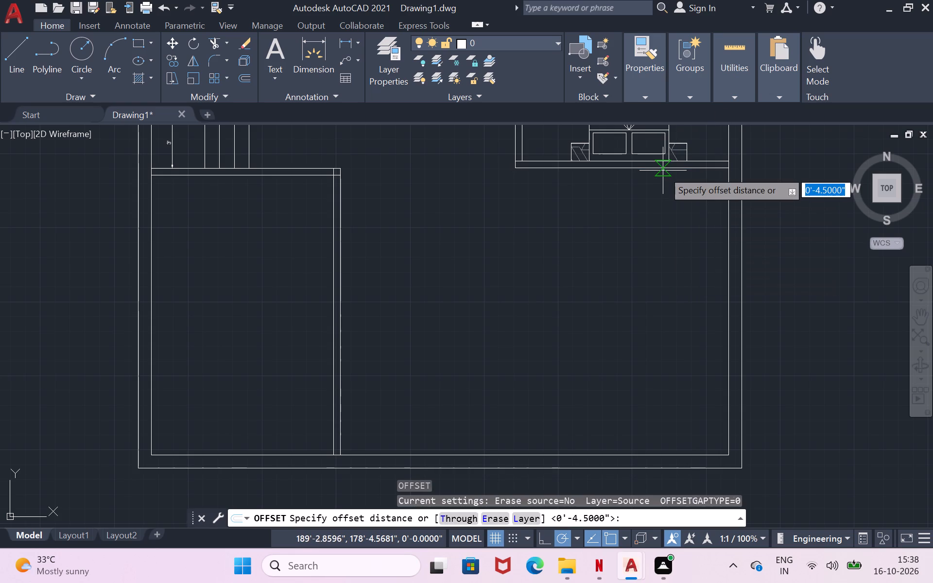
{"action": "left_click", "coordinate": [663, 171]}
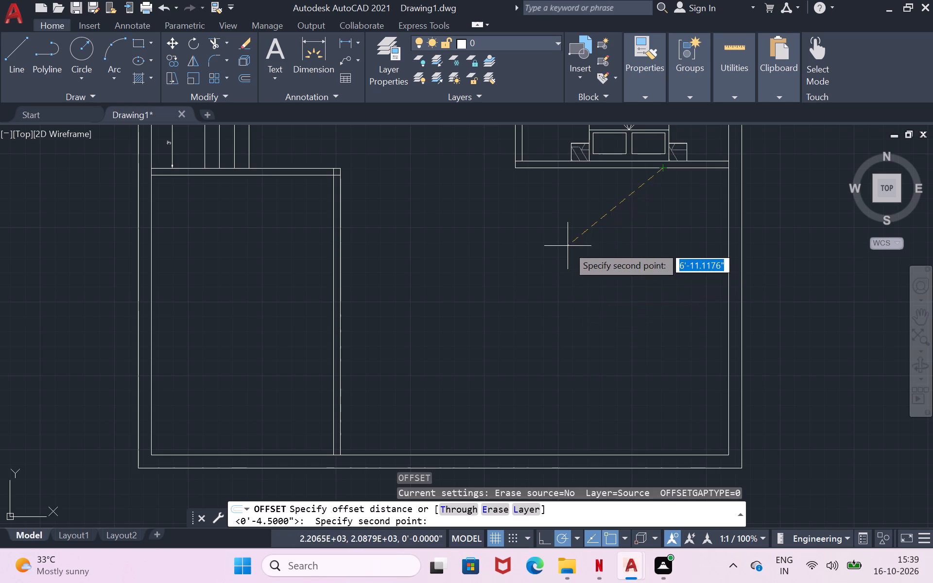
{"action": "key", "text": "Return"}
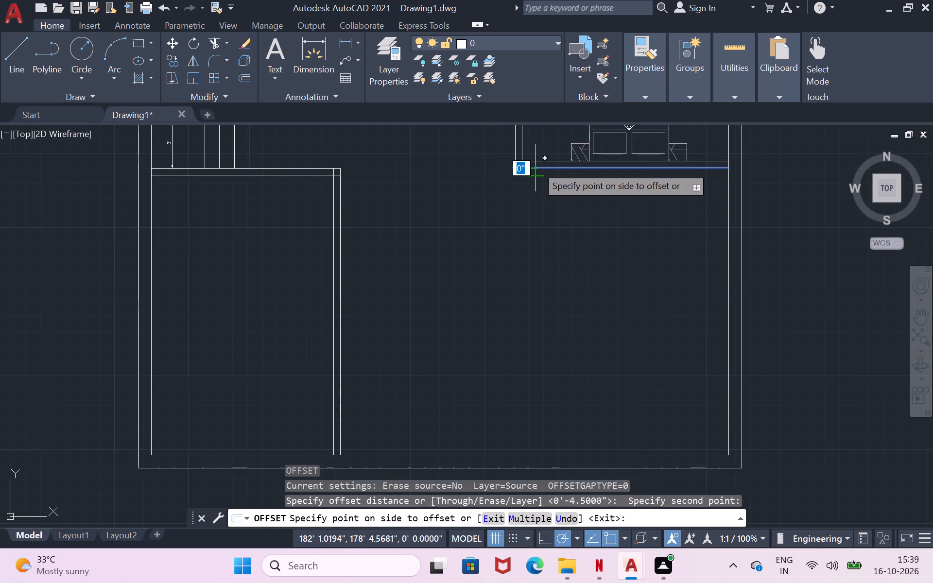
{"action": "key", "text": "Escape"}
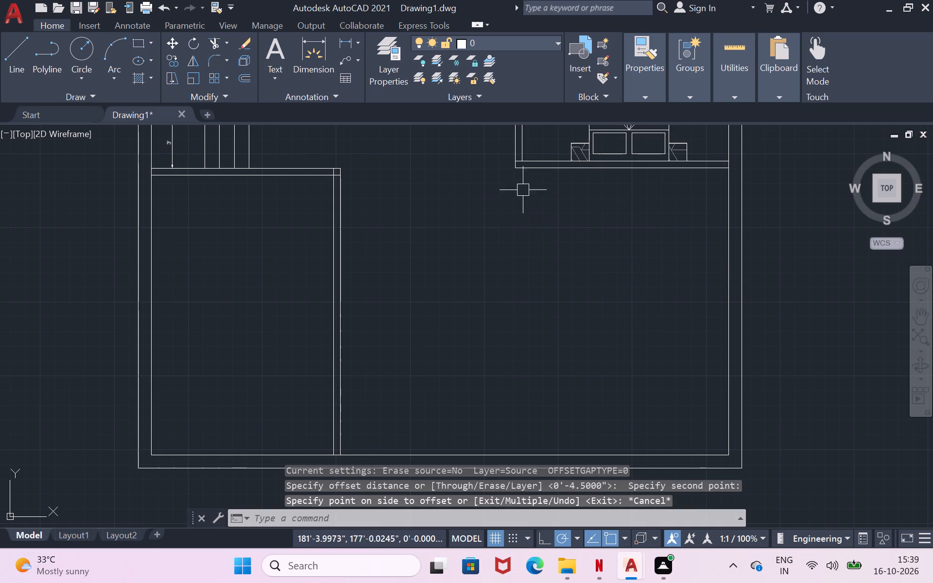
Draw connected lines from the lower-left room's top-right corner: 9'0" right, on to the bedroom wall, 12'3" down, and left to the exterior wall's inner face.
{"action": "left_click", "coordinate": [16, 45]}
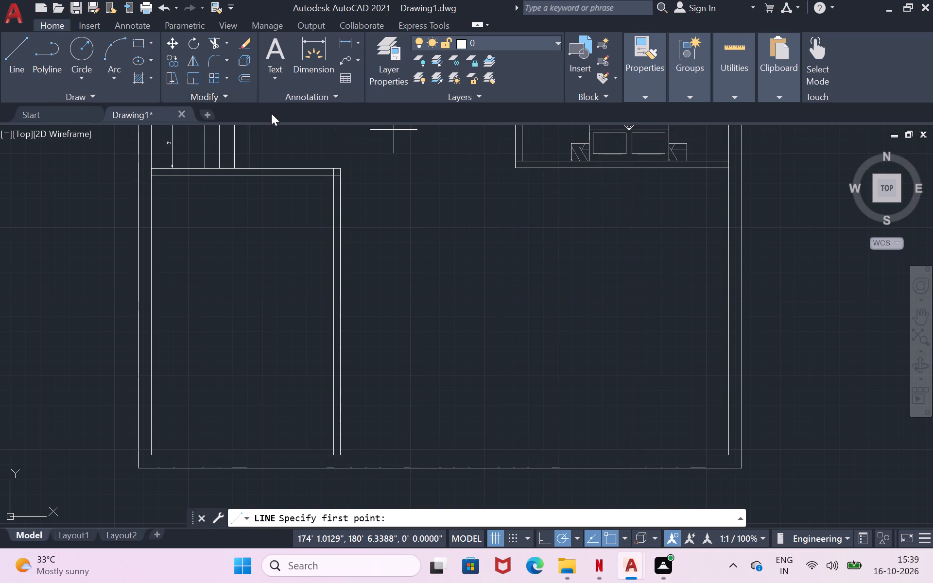
{"action": "left_click", "coordinate": [342, 170]}
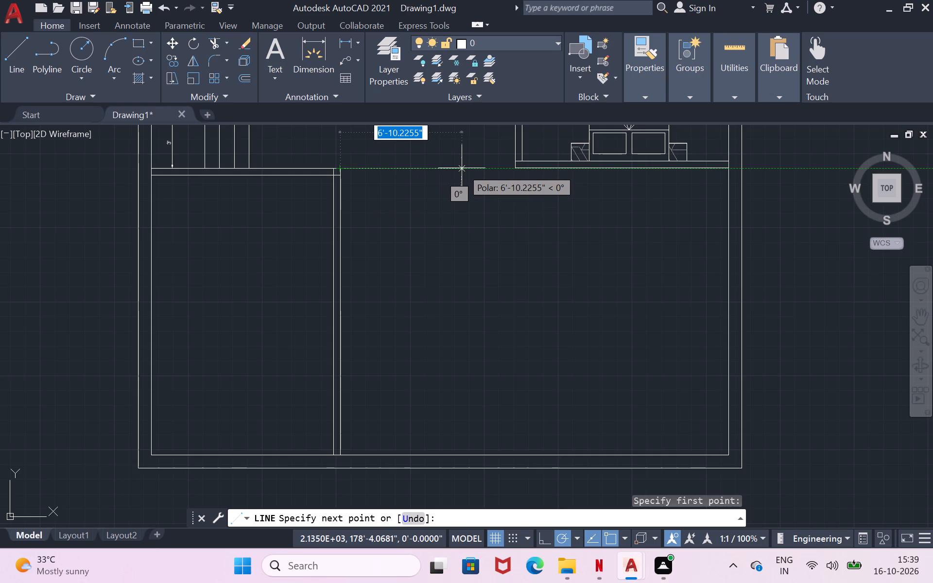
{"action": "key", "text": "9"}
{"action": "type", "text": "'0"}
{"action": "key", "text": "shift+quotedbl"}
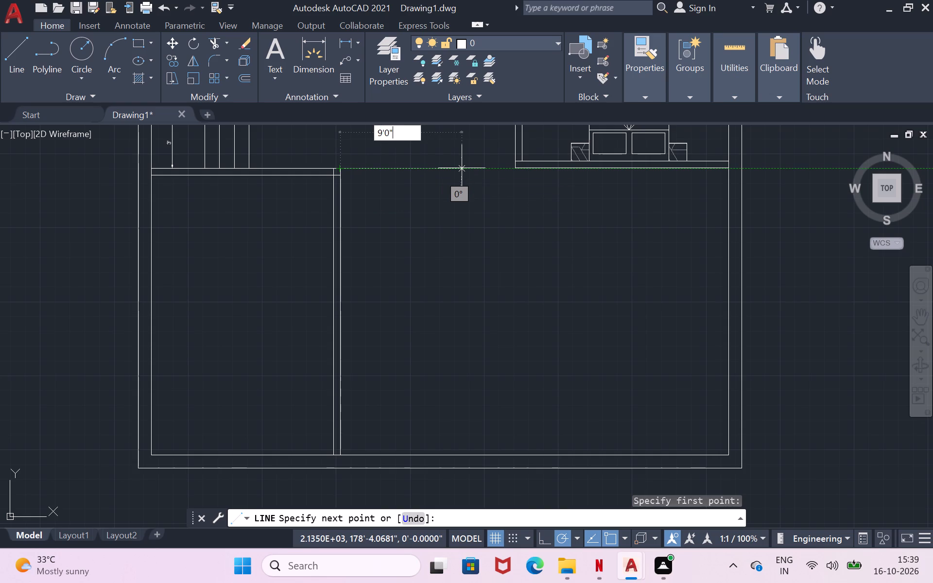
{"action": "key", "text": "Return"}
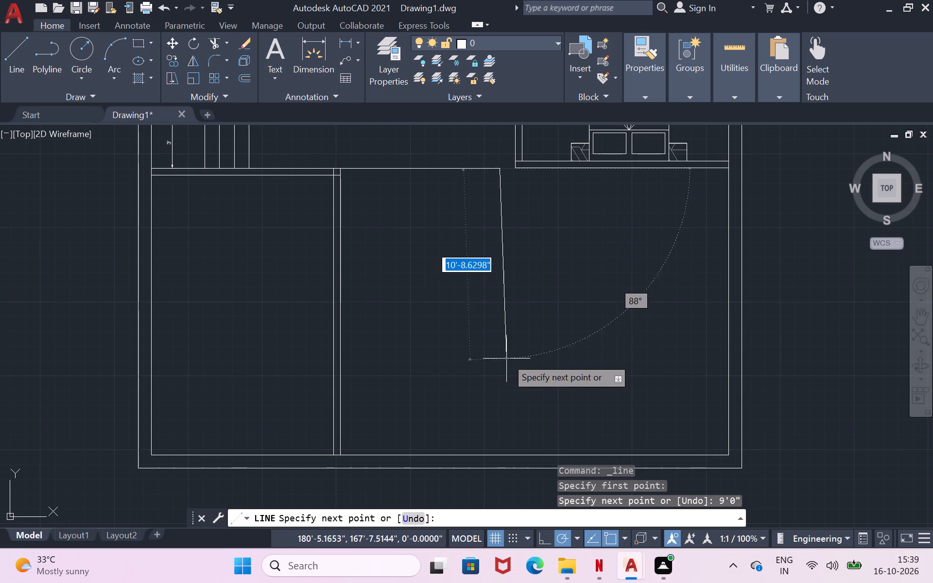
{"action": "left_click", "coordinate": [517, 162]}
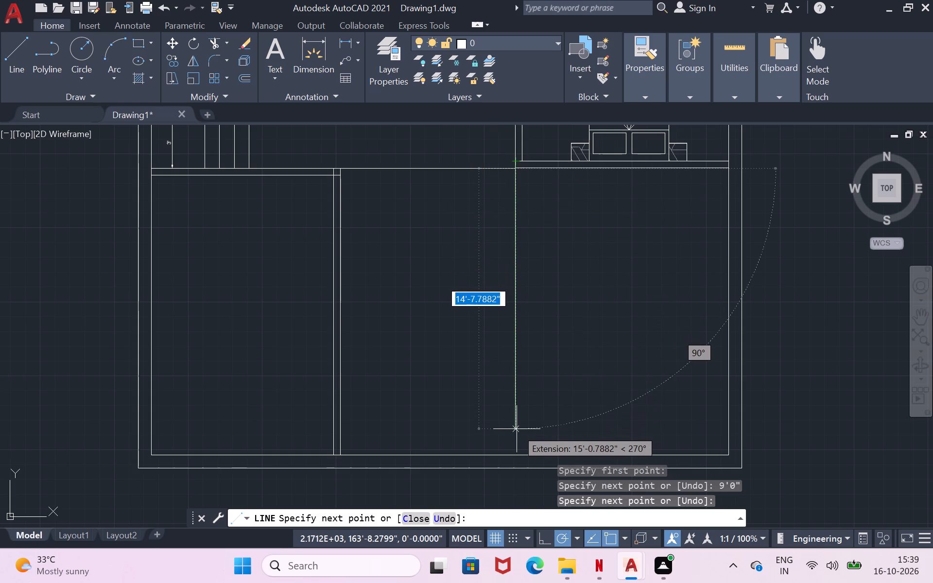
{"action": "type", "text": "12"}
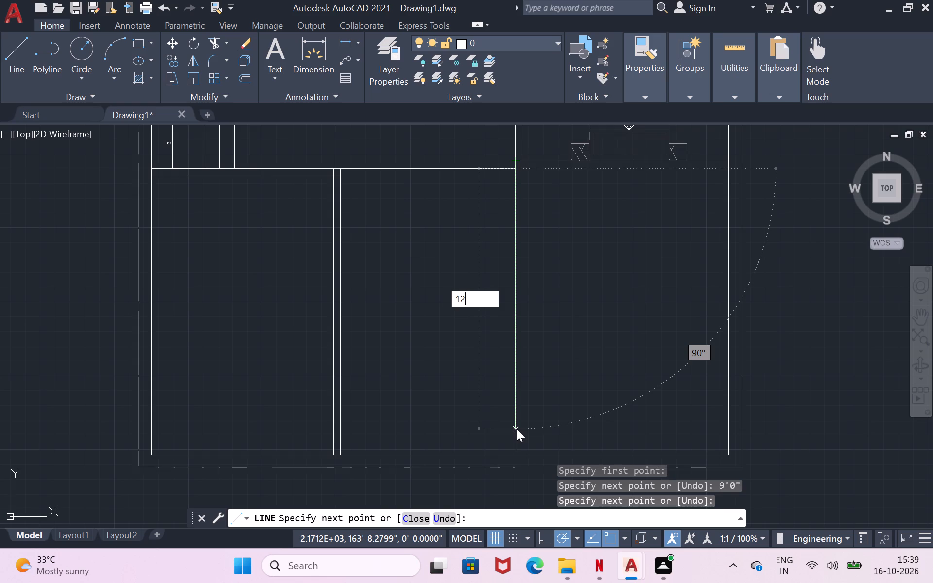
{"action": "key", "text": "apostrophe"}
{"action": "key", "text": "3"}
{"action": "key", "text": "shift+quotedbl"}
{"action": "key", "text": "Return"}
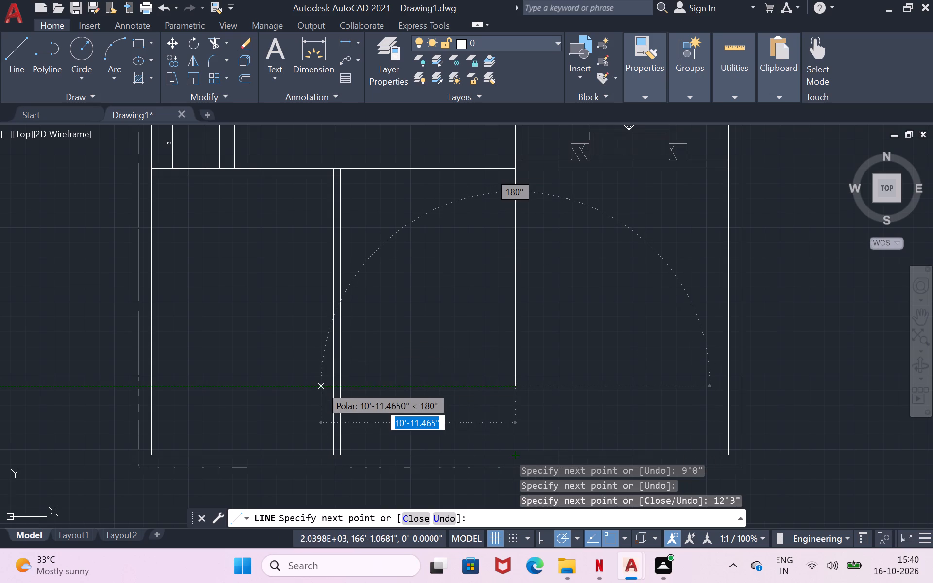
{"action": "left_click", "coordinate": [154, 388]}
{"action": "key", "text": "Return"}
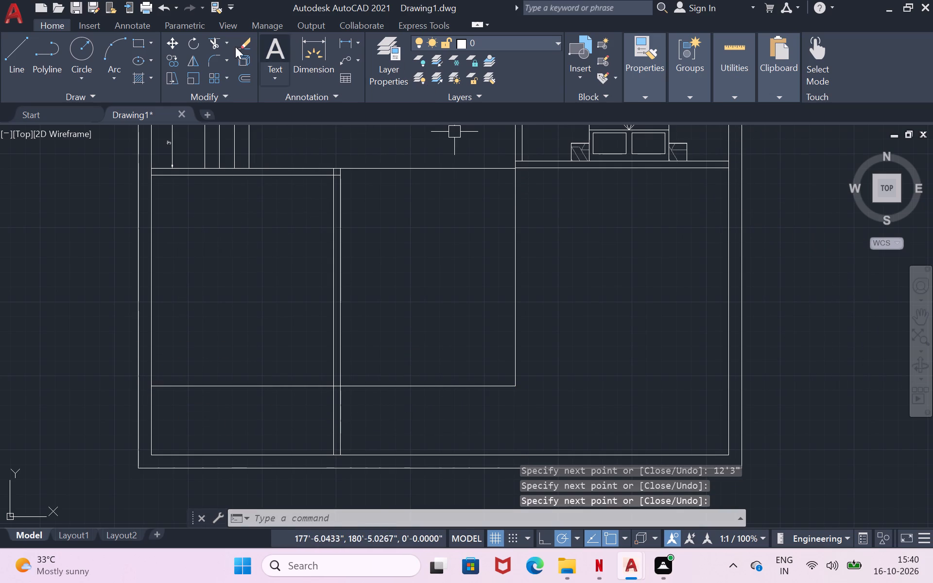
Trim the lower-left room's two vertical partition lines below the new horizontal line.
{"action": "left_click", "coordinate": [213, 43]}
{"action": "left_click_drag", "start_coordinate": [364, 423], "coordinate": [310, 421]}
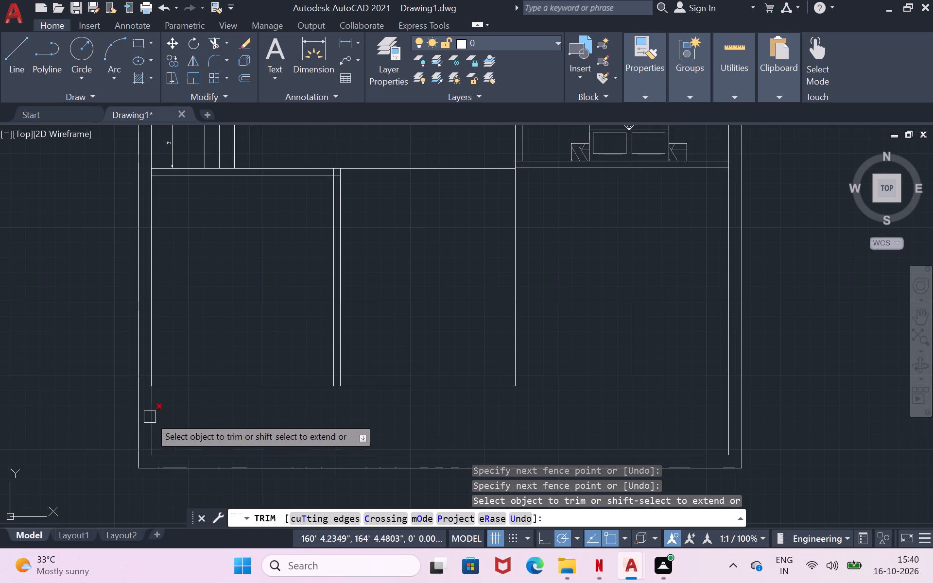
Draw a short line across the left exterior wall's thickness, continuing the new horizontal line to the outer face.
{"action": "left_click", "coordinate": [17, 59]}
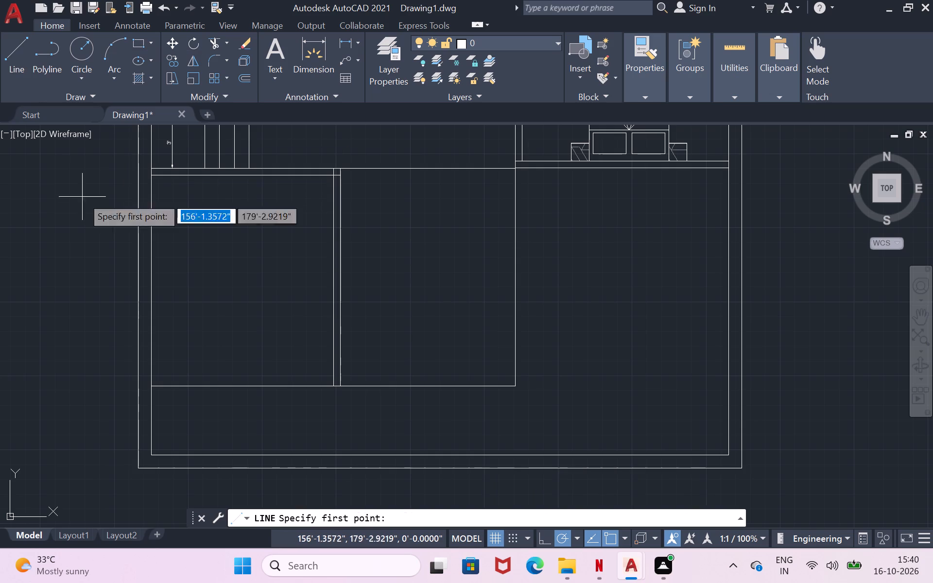
{"action": "left_click", "coordinate": [153, 390]}
{"action": "left_click", "coordinate": [137, 390]}
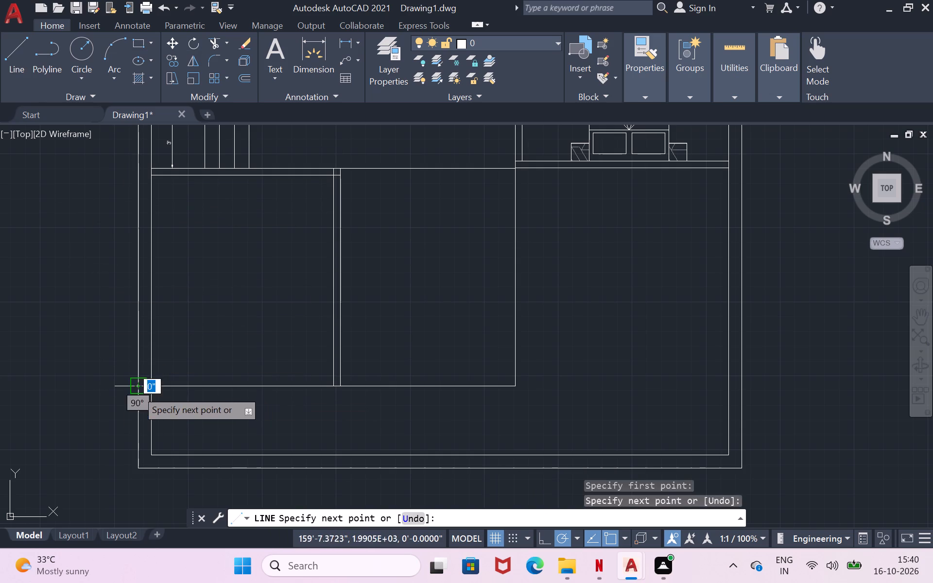
{"action": "key", "text": "Return"}
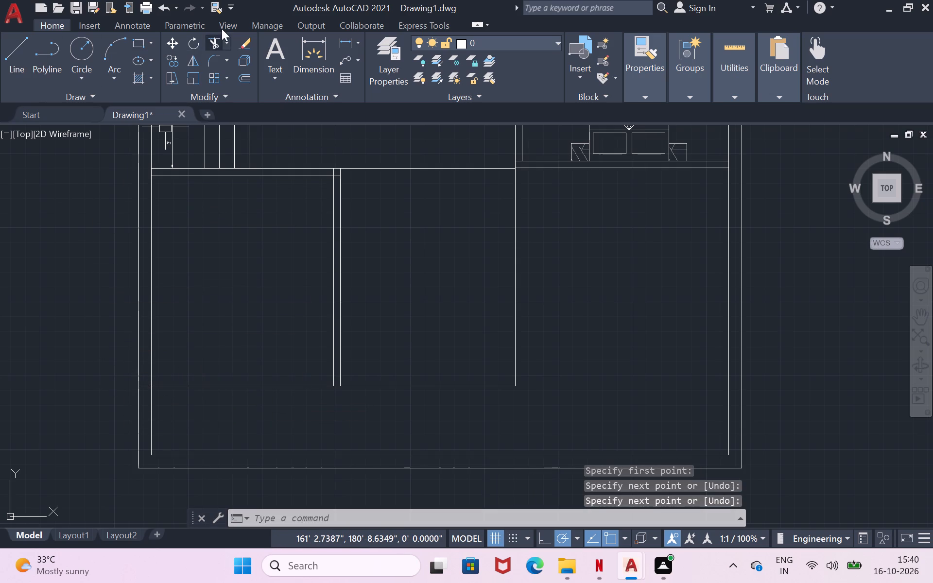
Trim away the exterior wall's inner line below the new horizontal line on the left side and along the bottom.
{"action": "left_click", "coordinate": [214, 41]}
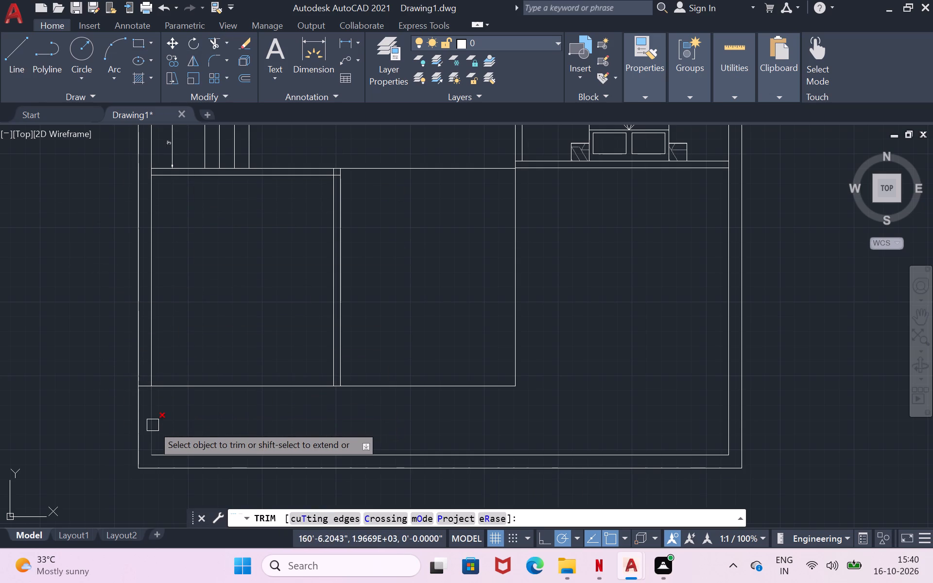
{"action": "left_click", "coordinate": [153, 425]}
{"action": "left_click", "coordinate": [177, 451]}
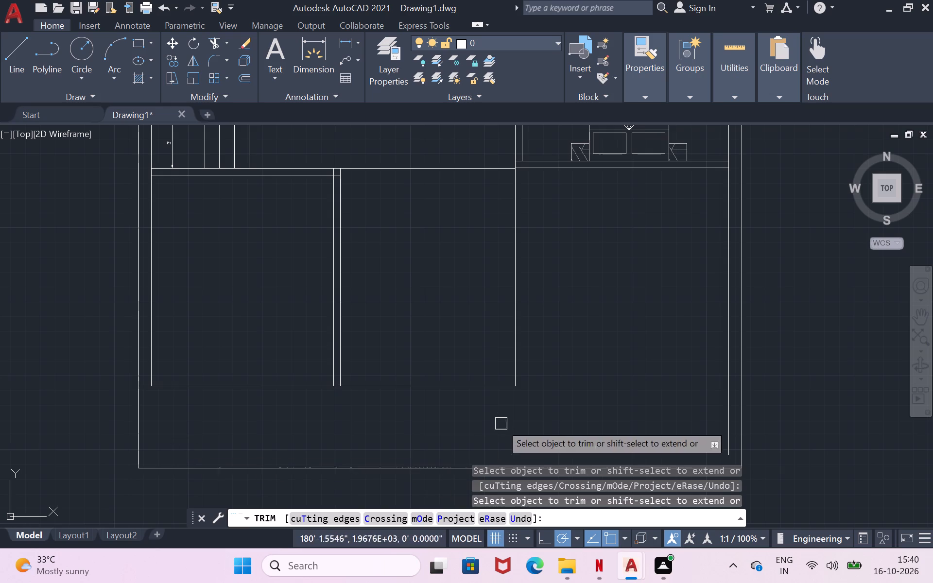
{"action": "key", "text": "Return"}
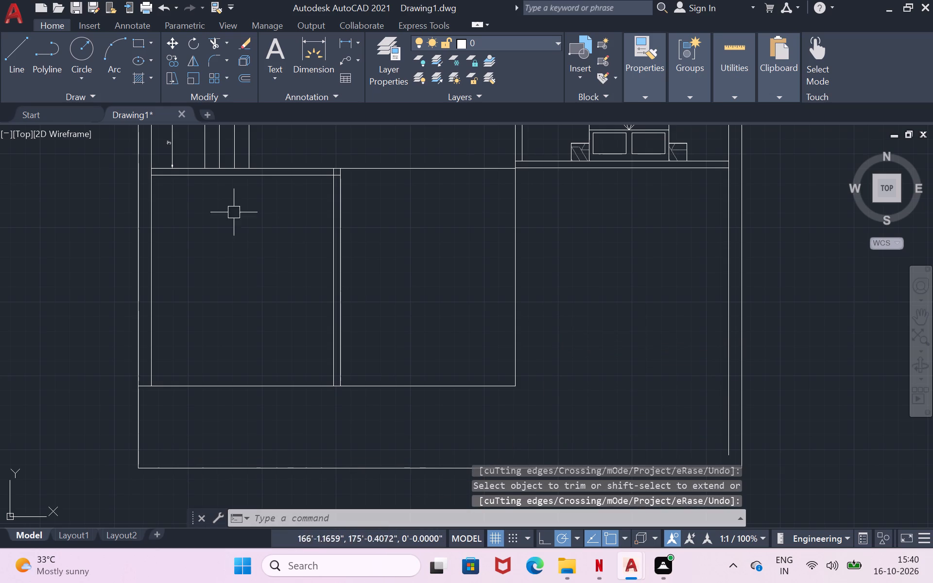
Offset the new horizontal line 9" upward to form the front wall's thickness.
{"action": "key", "text": "o"}
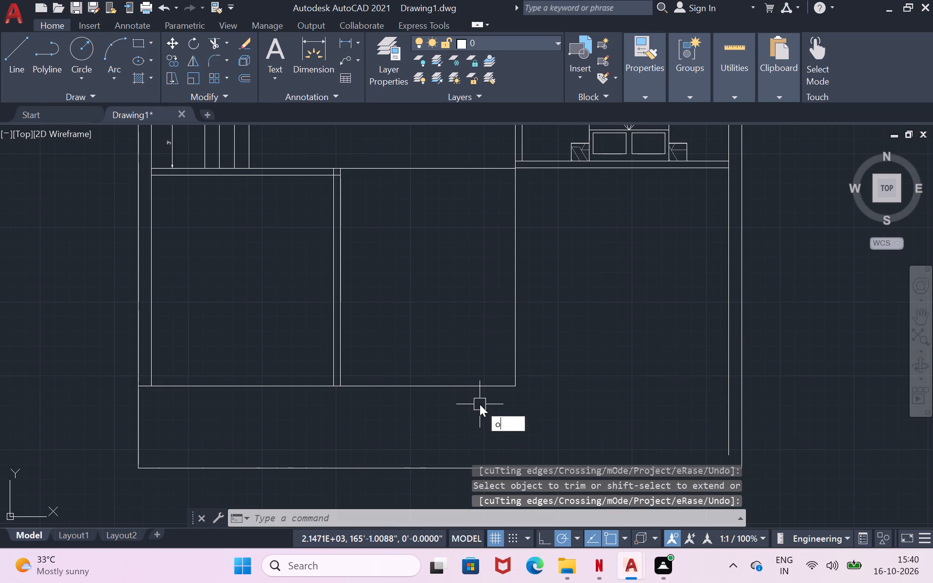
{"action": "key", "text": "Return"}
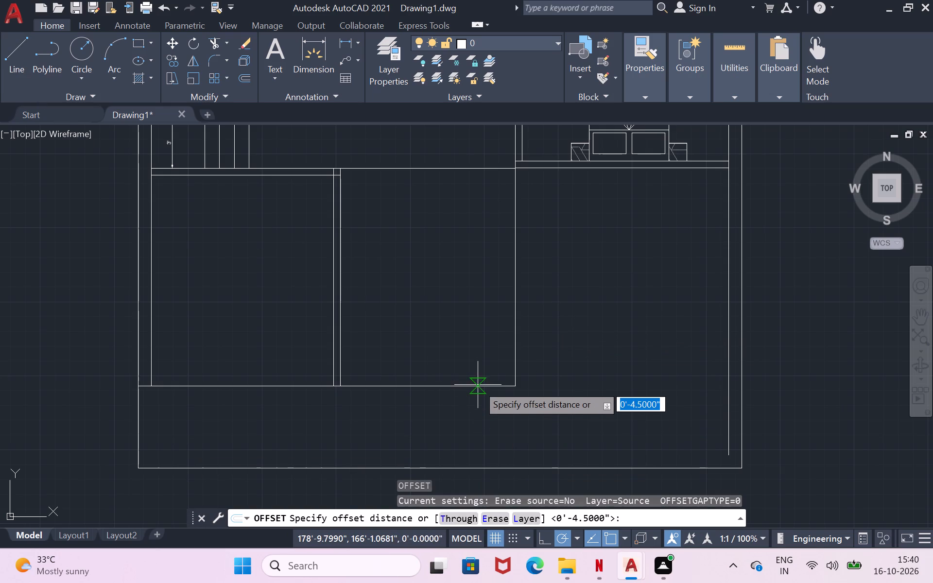
{"action": "left_click", "coordinate": [478, 385]}
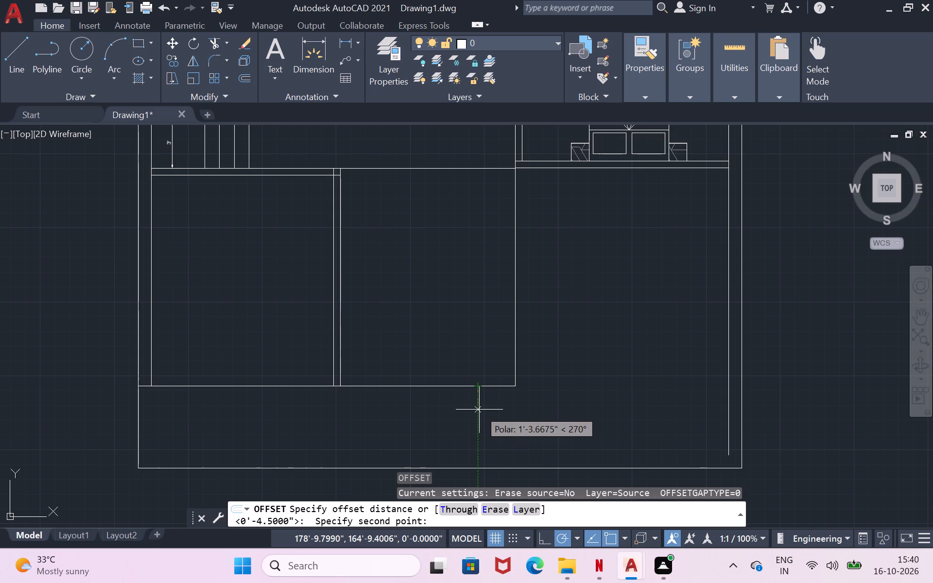
{"action": "key", "text": "9"}
{"action": "key", "text": "shift+quotedbl"}
{"action": "key", "text": "Return"}
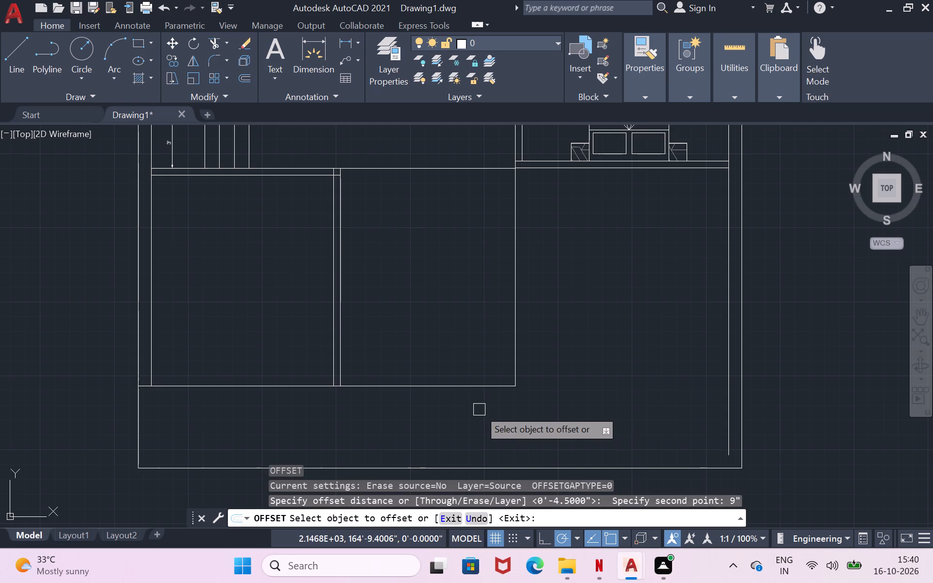
{"action": "left_click", "coordinate": [455, 388]}
{"action": "left_click", "coordinate": [455, 361]}
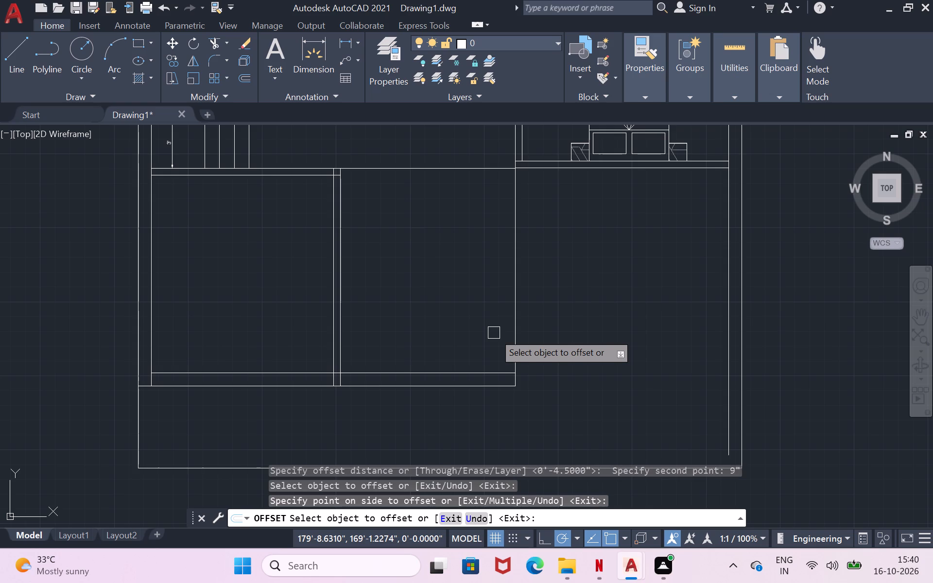
{"action": "key", "text": "Return"}
Offset the second front room's right-side vertical line 4.5" outward, away from the room, to form the wall thickness.
{"action": "left_click", "coordinate": [515, 288]}
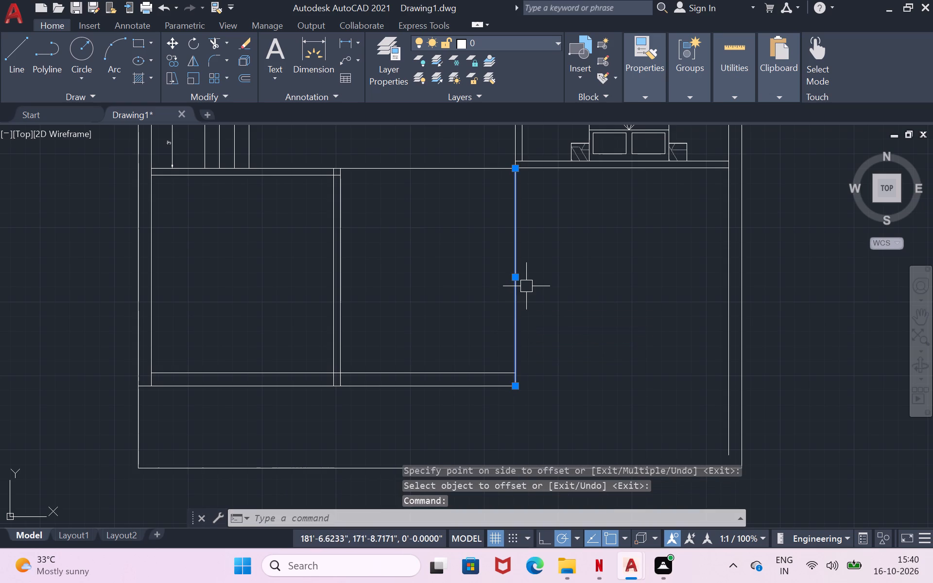
{"action": "key", "text": "o"}
{"action": "key", "text": "Return"}
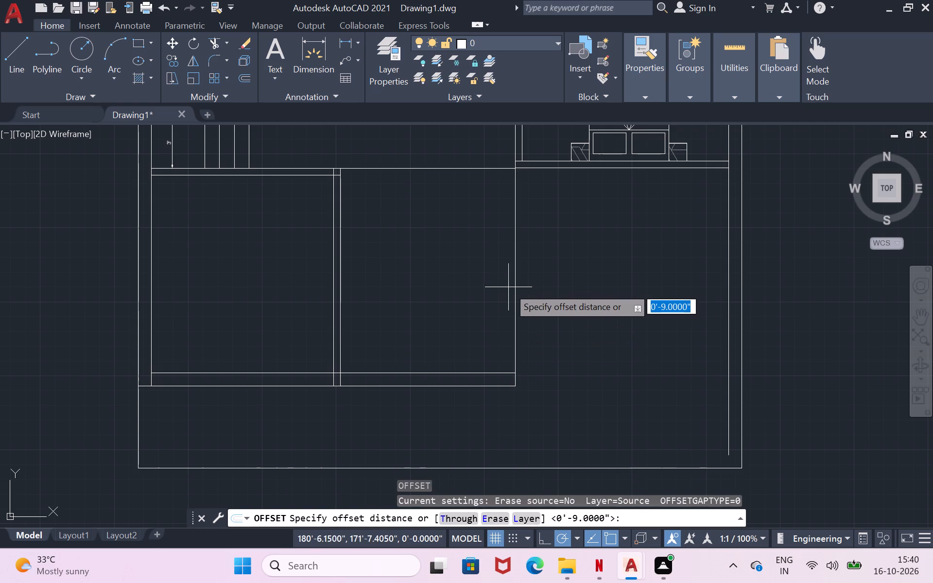
{"action": "left_click", "coordinate": [512, 284]}
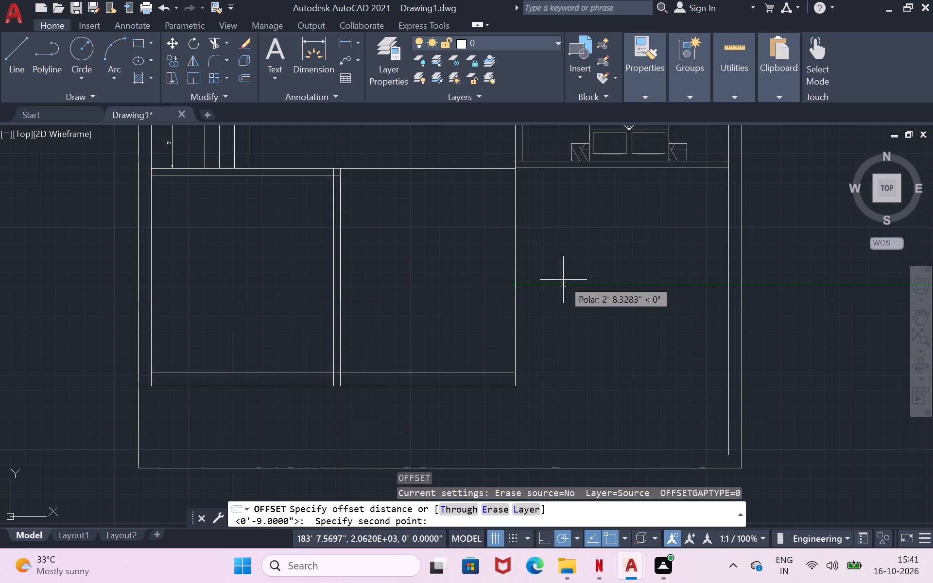
{"action": "type", "text": "4.5\""}
{"action": "key", "text": "Return"}
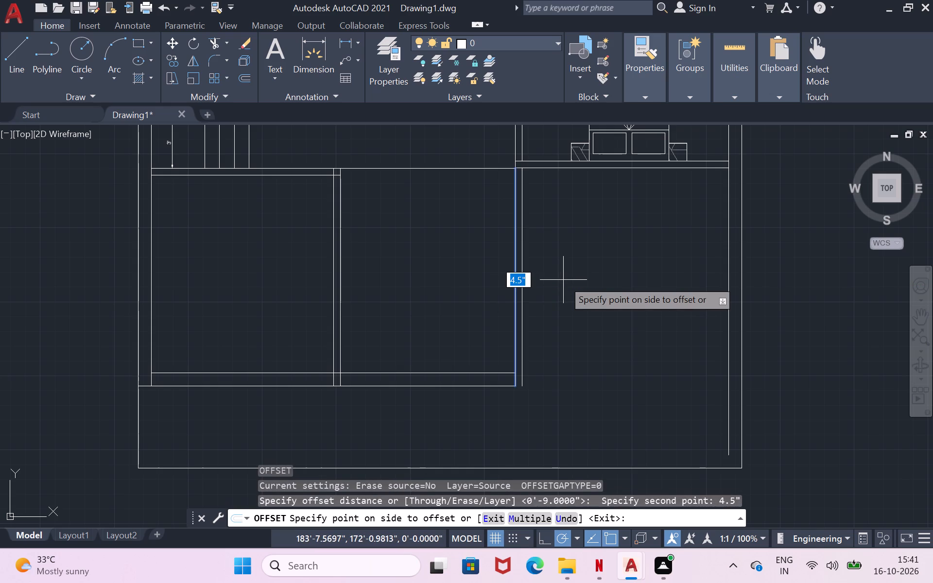
{"action": "left_click", "coordinate": [563, 280]}
{"action": "scroll", "coordinate": [518, 392], "scroll_direction": "up", "scroll_amount": 1}
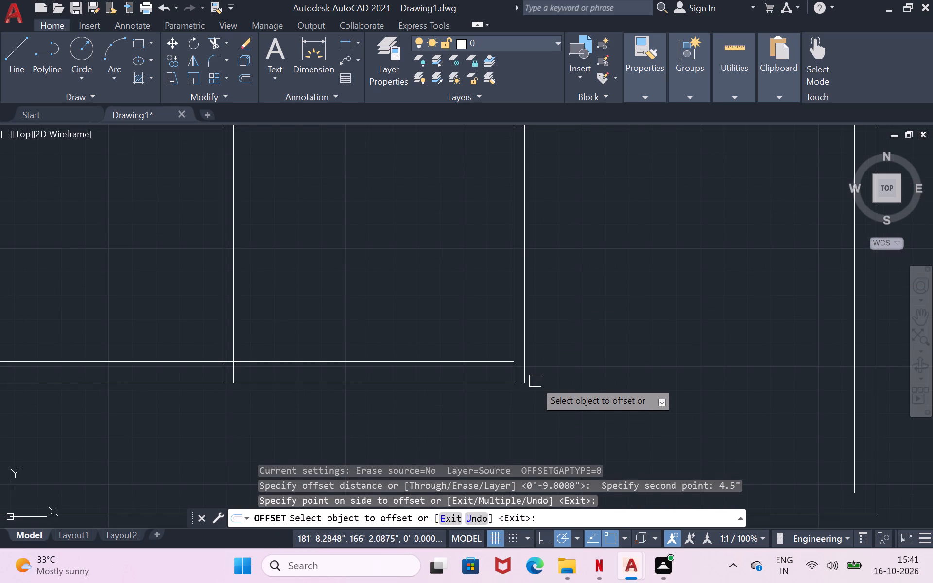
Draw a short line closing the bottom end of the new 4.5" wall, continuing the front wall's outer line.
{"action": "key", "text": "l"}
{"action": "key", "text": "Return"}
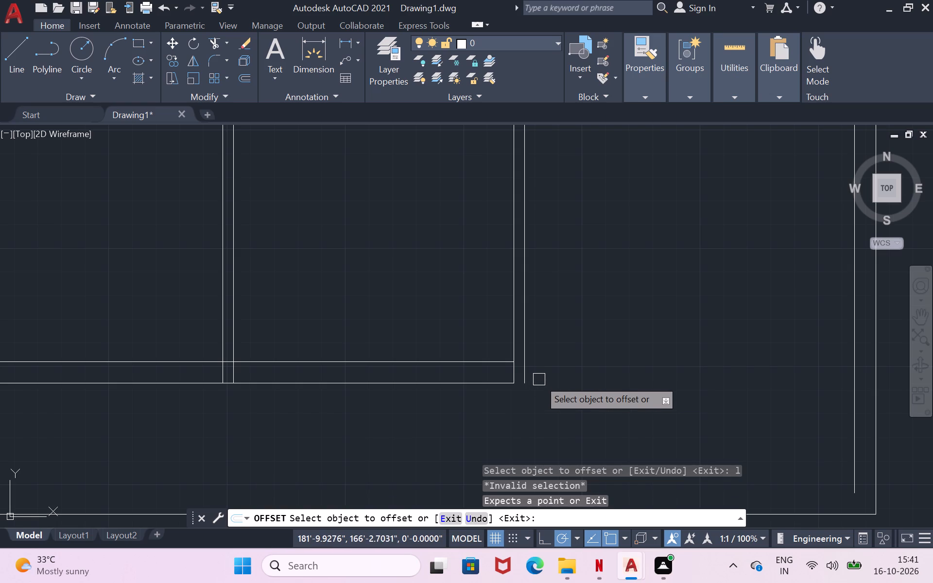
{"action": "key", "text": "Escape"}
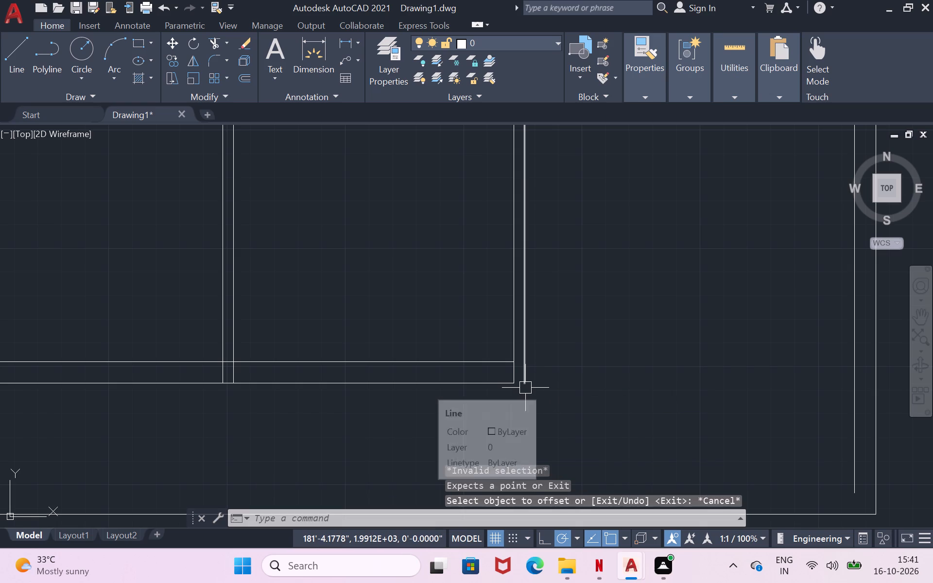
{"action": "key", "text": "l"}
{"action": "key", "text": "Return"}
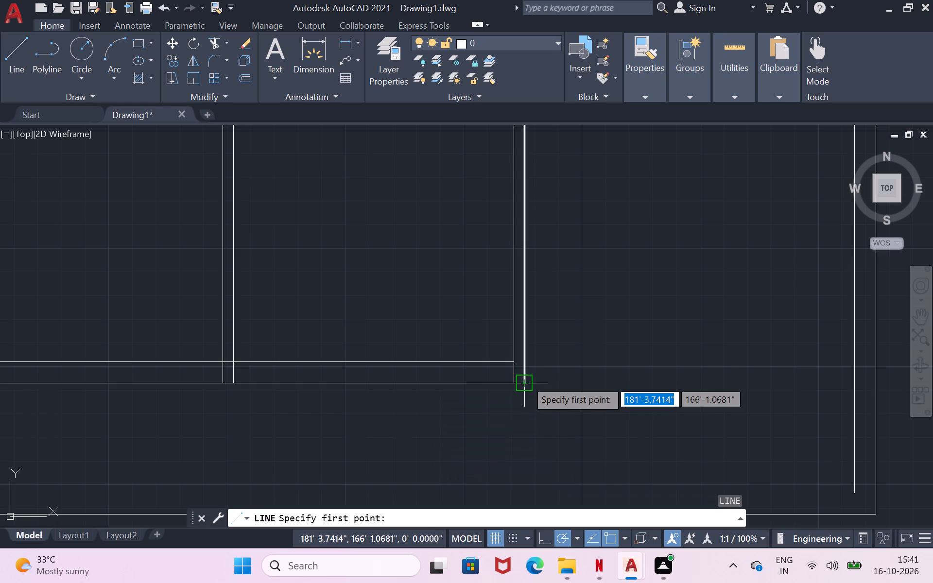
{"action": "left_click", "coordinate": [526, 380]}
{"action": "left_click", "coordinate": [509, 378]}
{"action": "key", "text": "Return"}
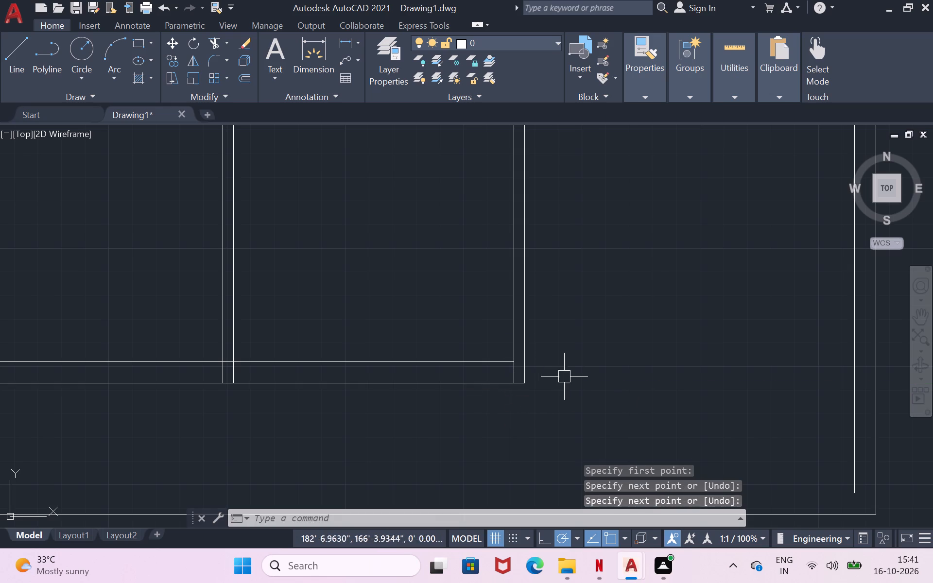
Trim the line segments crossing the front wall's thickness at the right wall, middle partition and left exterior wall, and the inner line between the partition lines.
{"action": "type", "text": "tr"}
{"action": "key", "text": "space"}
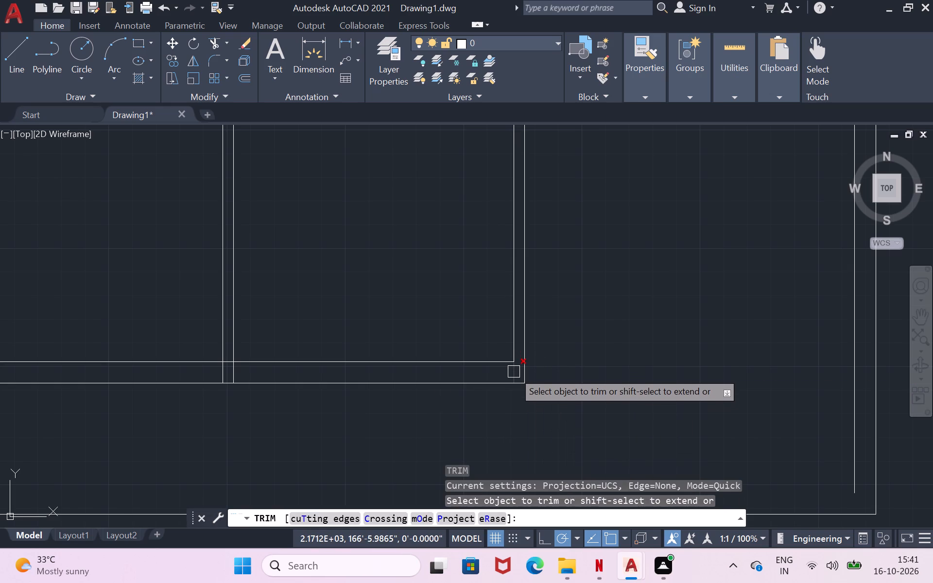
{"action": "left_click", "coordinate": [514, 372]}
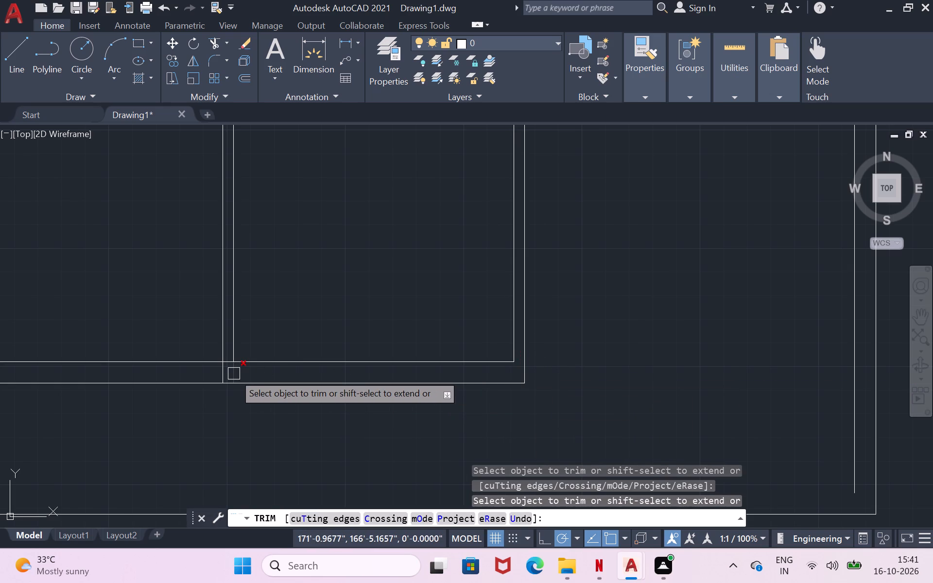
{"action": "left_click", "coordinate": [234, 374]}
{"action": "left_click", "coordinate": [222, 371]}
{"action": "scroll", "coordinate": [226, 363], "scroll_direction": "up", "scroll_amount": 2}
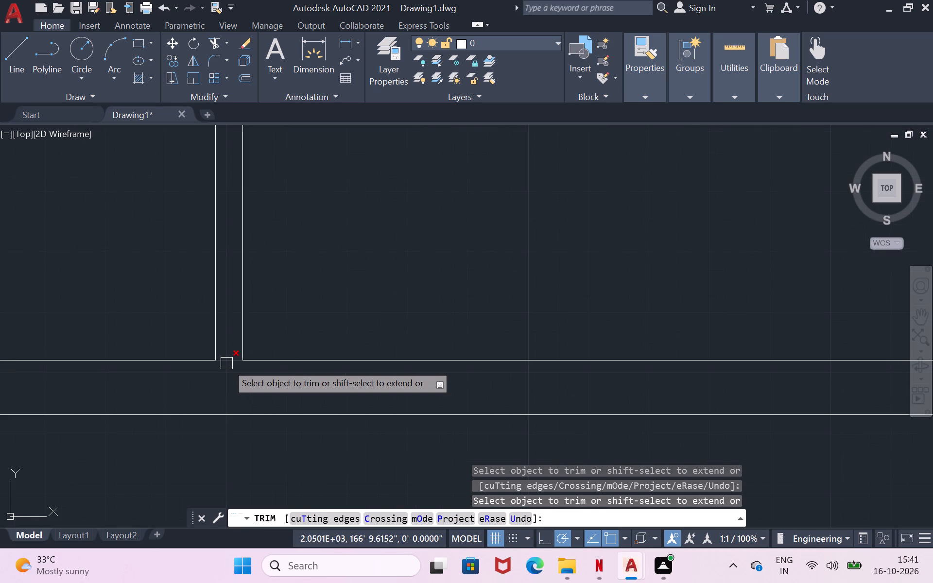
{"action": "left_click", "coordinate": [226, 363]}
{"action": "scroll", "coordinate": [236, 365], "scroll_direction": "down", "scroll_amount": 3}
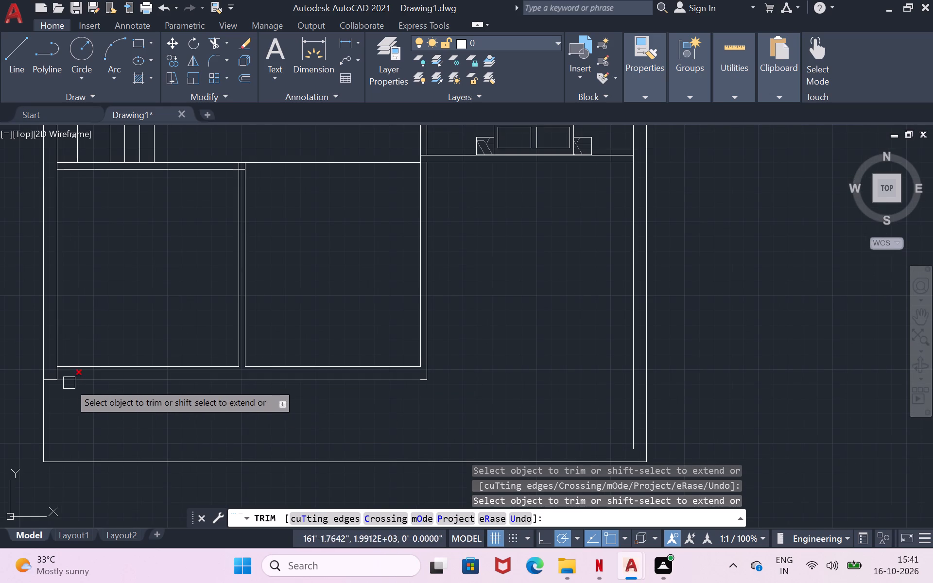
{"action": "left_click", "coordinate": [53, 374]}
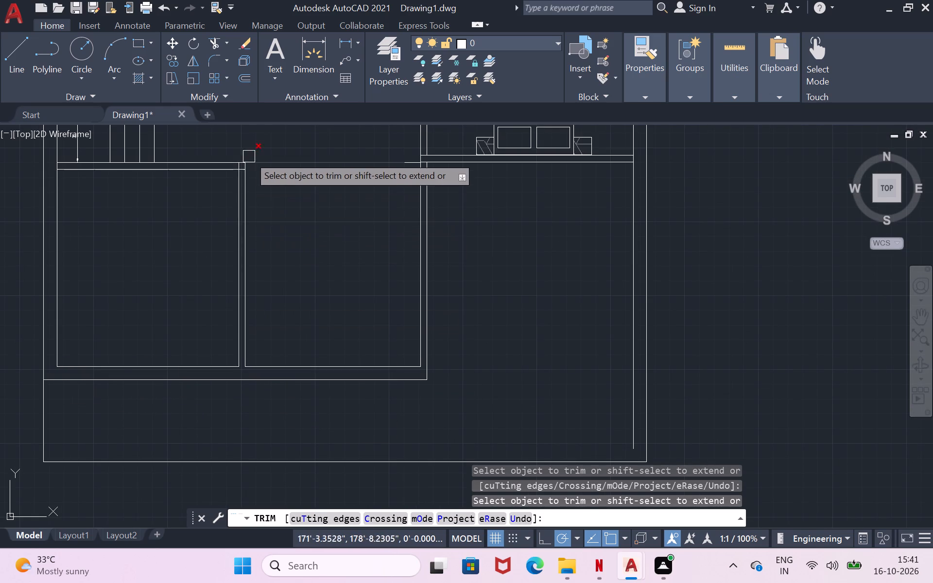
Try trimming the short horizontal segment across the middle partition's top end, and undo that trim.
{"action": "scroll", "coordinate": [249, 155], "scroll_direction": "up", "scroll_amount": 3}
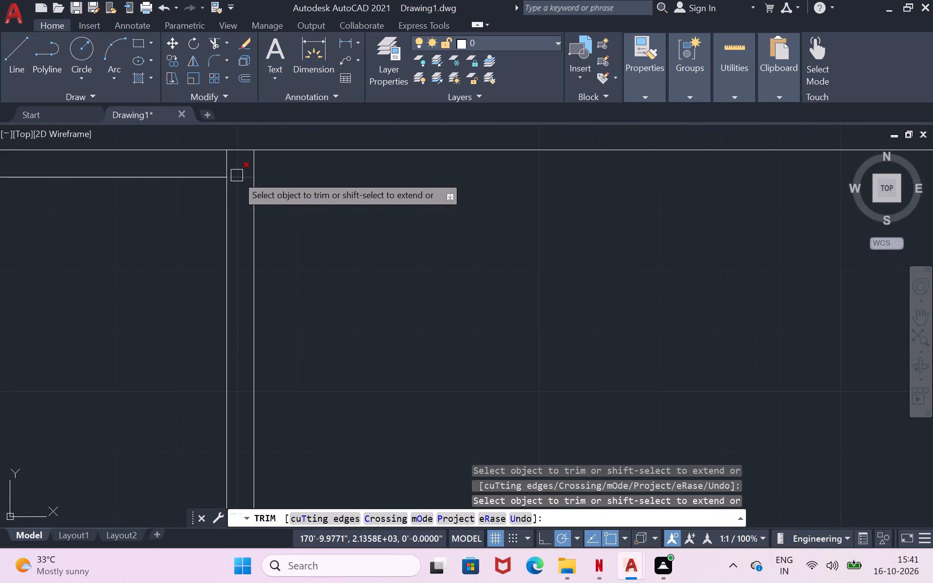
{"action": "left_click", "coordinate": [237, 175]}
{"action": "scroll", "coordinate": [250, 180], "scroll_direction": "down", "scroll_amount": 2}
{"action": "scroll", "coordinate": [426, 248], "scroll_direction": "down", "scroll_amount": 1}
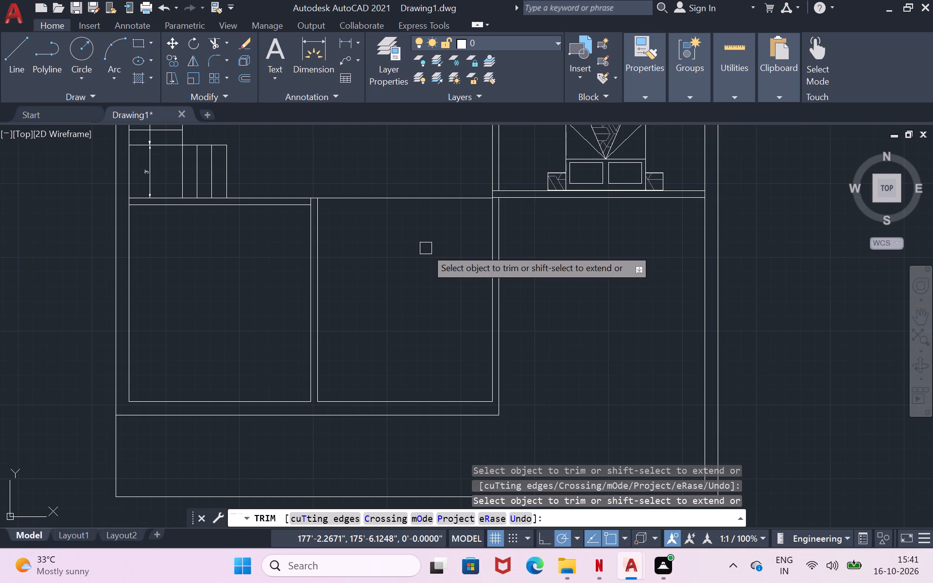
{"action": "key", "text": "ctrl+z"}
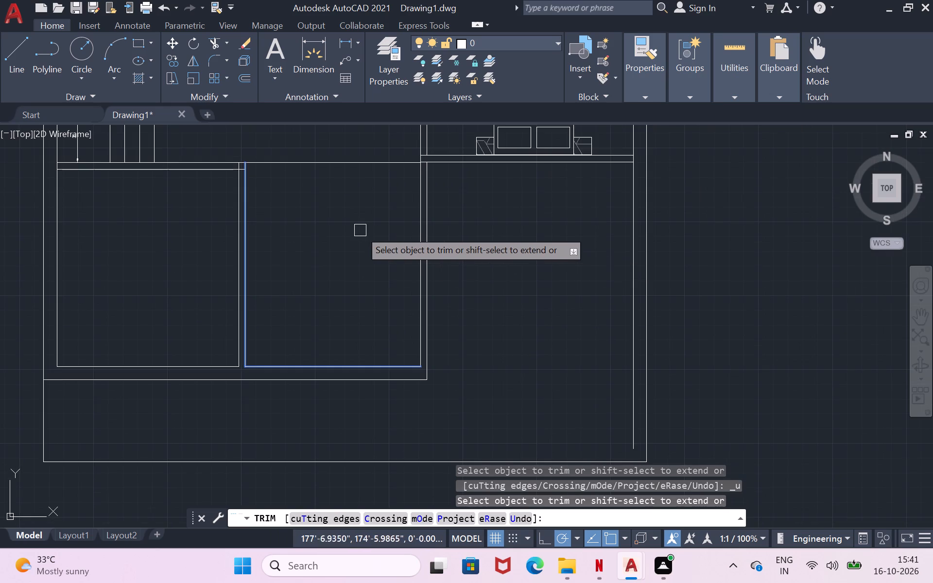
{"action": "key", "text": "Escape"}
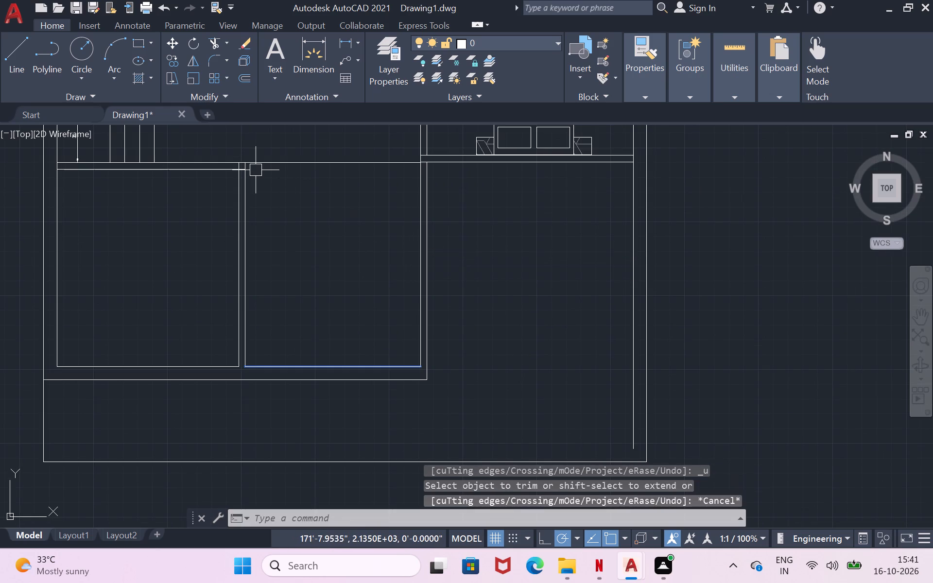
Draw a 9'-10.5" horizontal line across the second front room's top, from the middle partition to the right wall's inner line.
{"action": "key", "text": "l"}
{"action": "key", "text": "Return"}
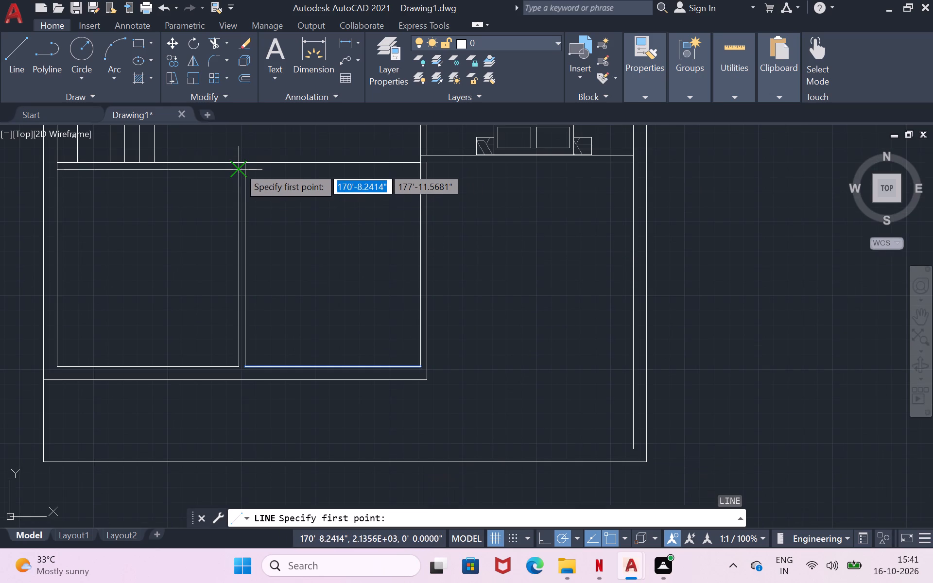
{"action": "left_click", "coordinate": [247, 170]}
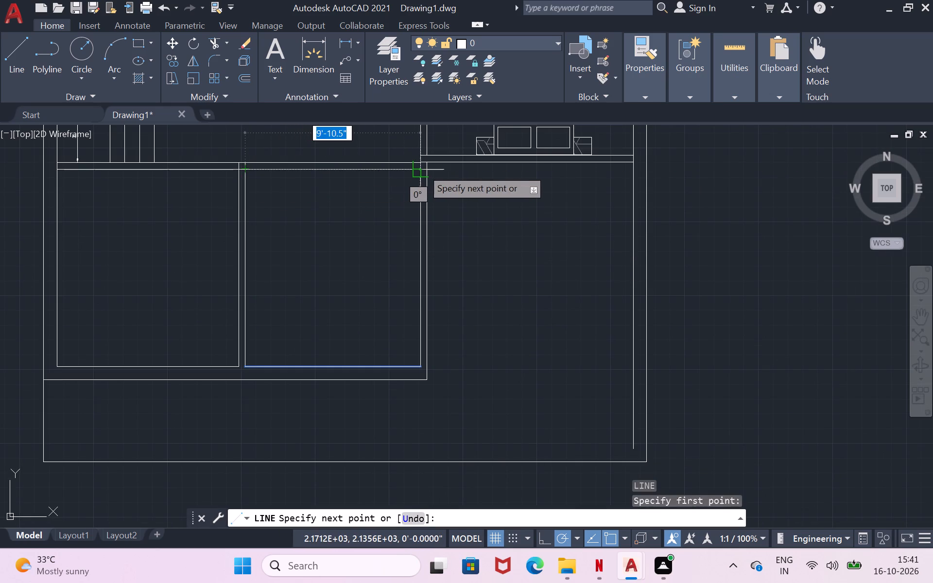
{"action": "left_click", "coordinate": [425, 169]}
{"action": "key", "text": "Return"}
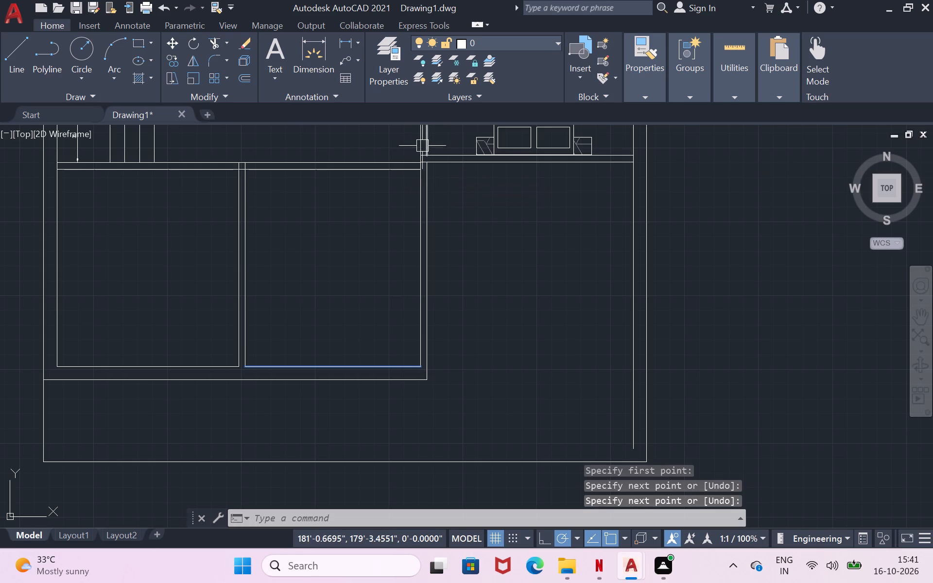
Trim the vertical and horizontal wall lines crossing the junction between the second front room's top right corner and the bedroom's bottom wall.
{"action": "scroll", "coordinate": [422, 146], "scroll_direction": "up", "scroll_amount": 1}
{"action": "type", "text": "tr"}
{"action": "key", "text": "space"}
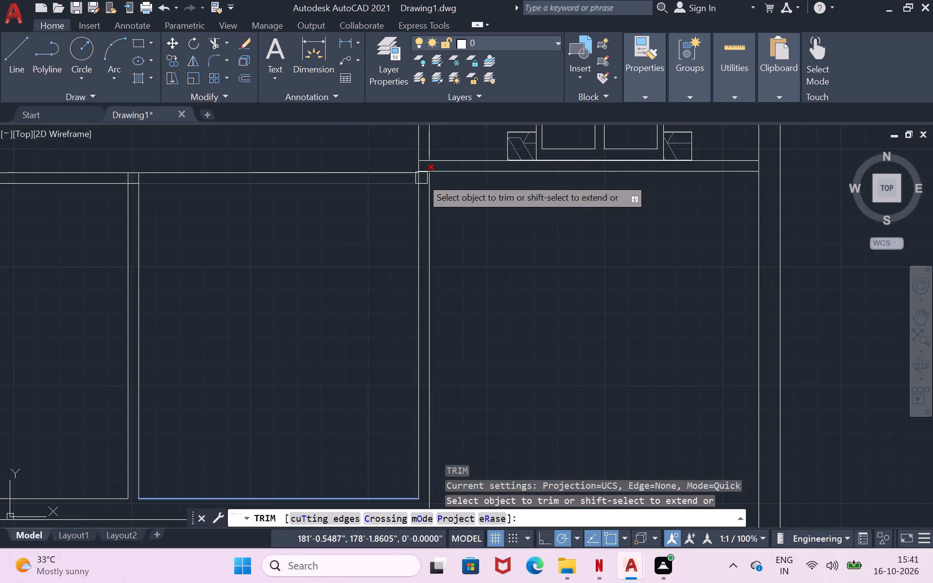
{"action": "scroll", "coordinate": [421, 178], "scroll_direction": "up", "scroll_amount": 2}
{"action": "left_click", "coordinate": [410, 178]}
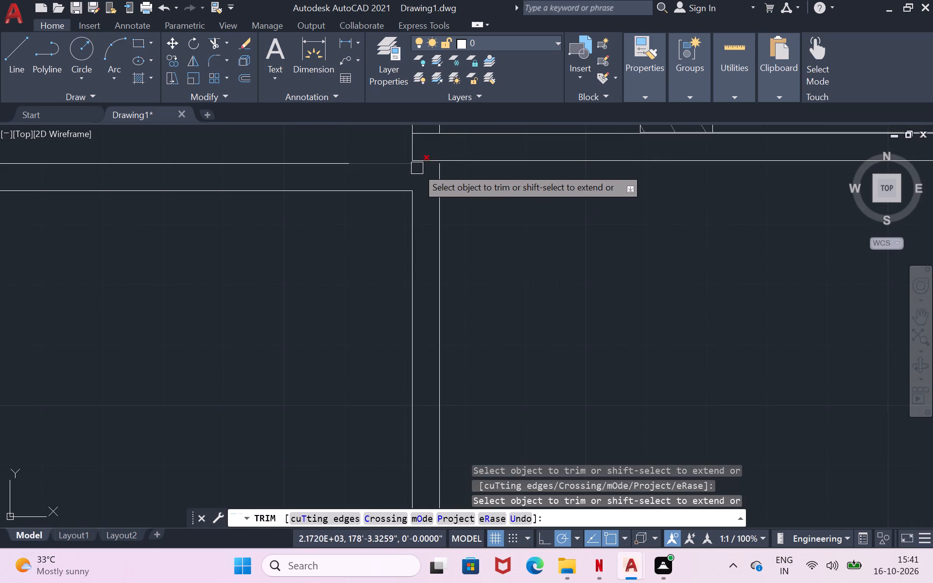
{"action": "left_click", "coordinate": [422, 163]}
{"action": "left_click", "coordinate": [423, 137]}
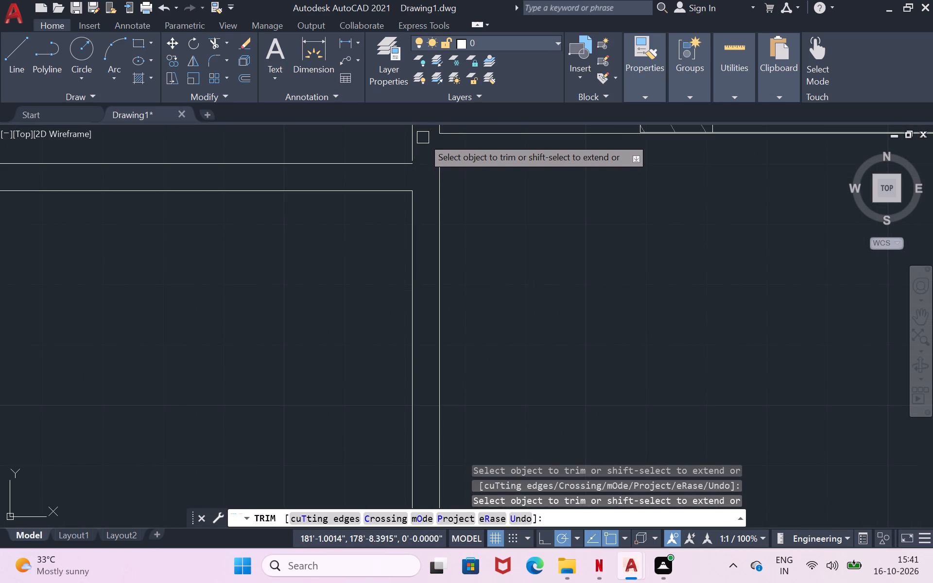
Draw short vertical lines at the outer end of the top wall's upper line, closing the gap to the vertical wall line above.
{"action": "left_click", "coordinate": [17, 68]}
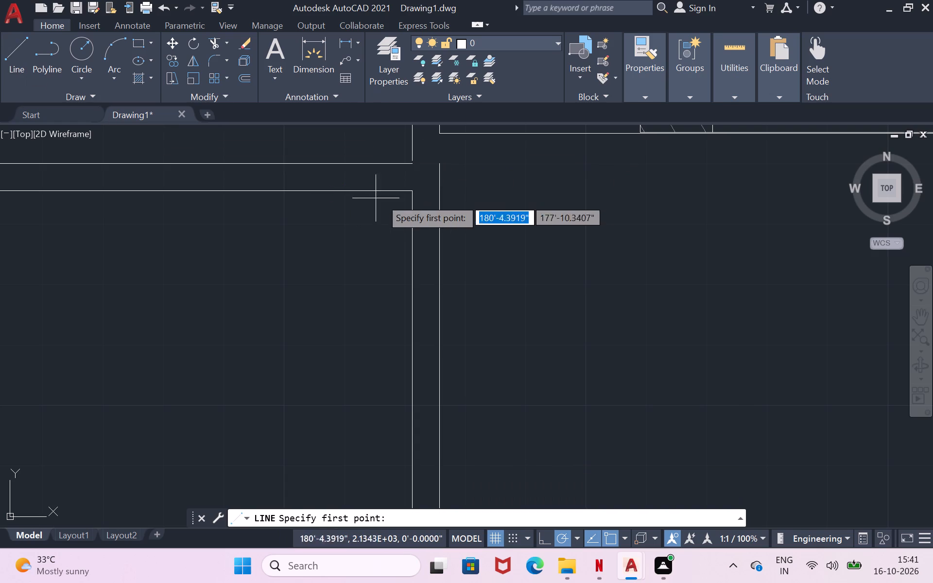
{"action": "left_click", "coordinate": [412, 163]}
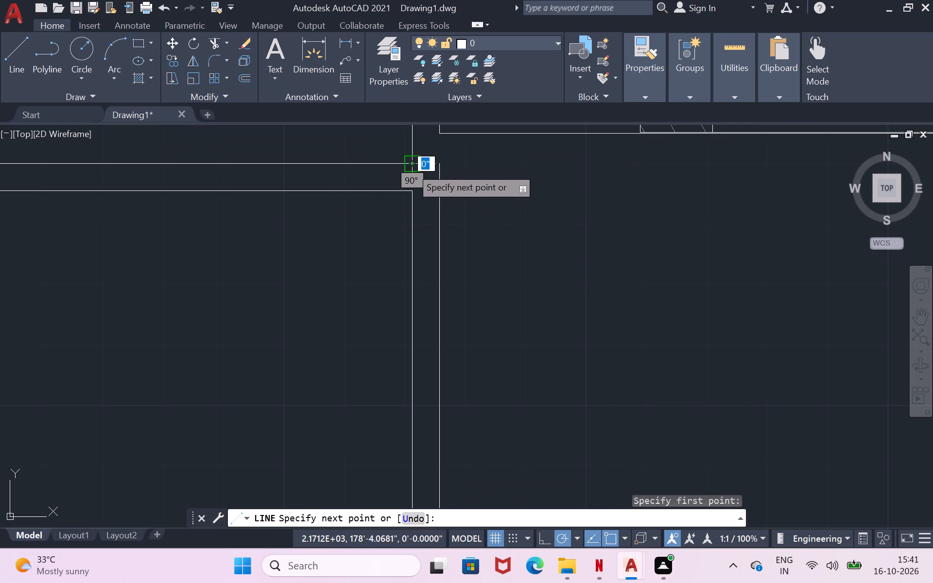
{"action": "left_click", "coordinate": [412, 168]}
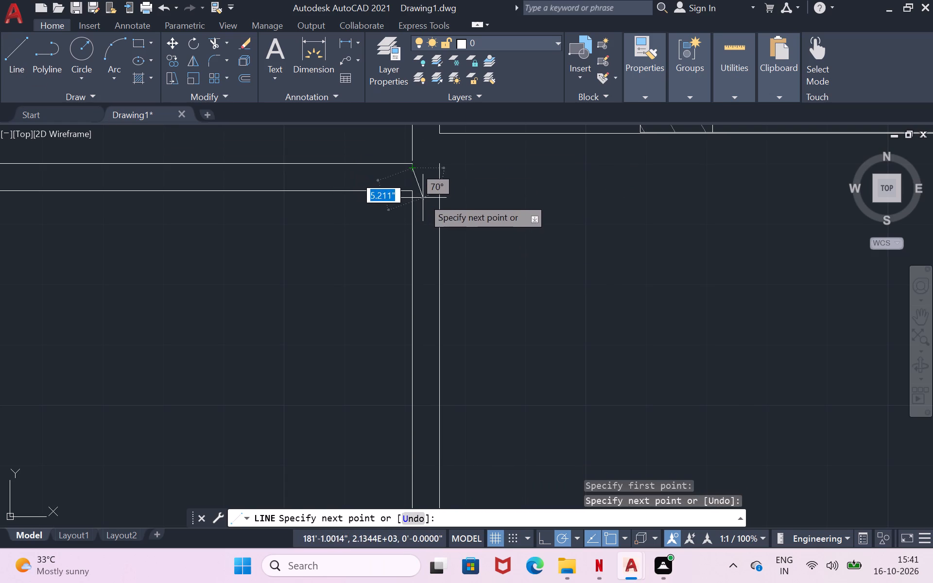
{"action": "key", "text": "Return"}
{"action": "scroll", "coordinate": [409, 159], "scroll_direction": "up", "scroll_amount": 4}
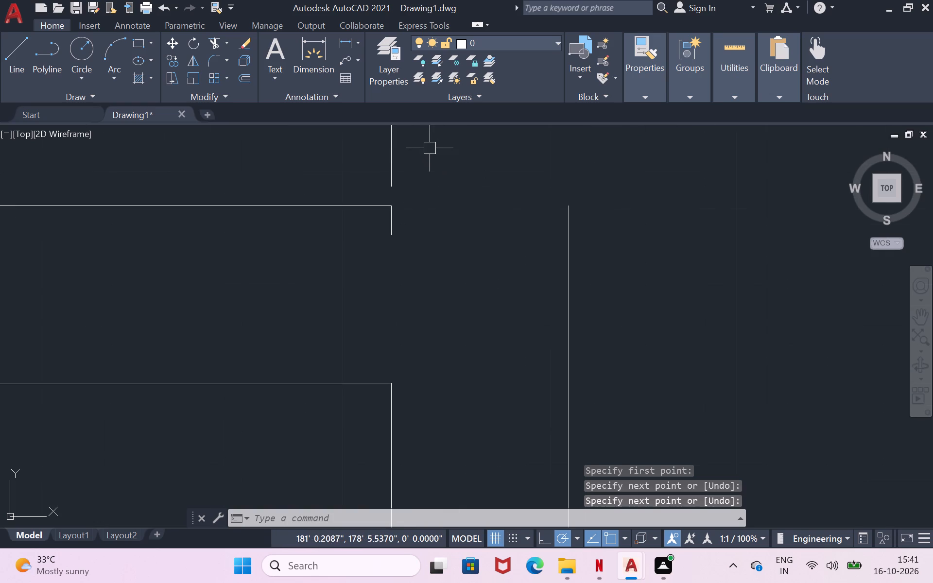
{"action": "left_click", "coordinate": [14, 51]}
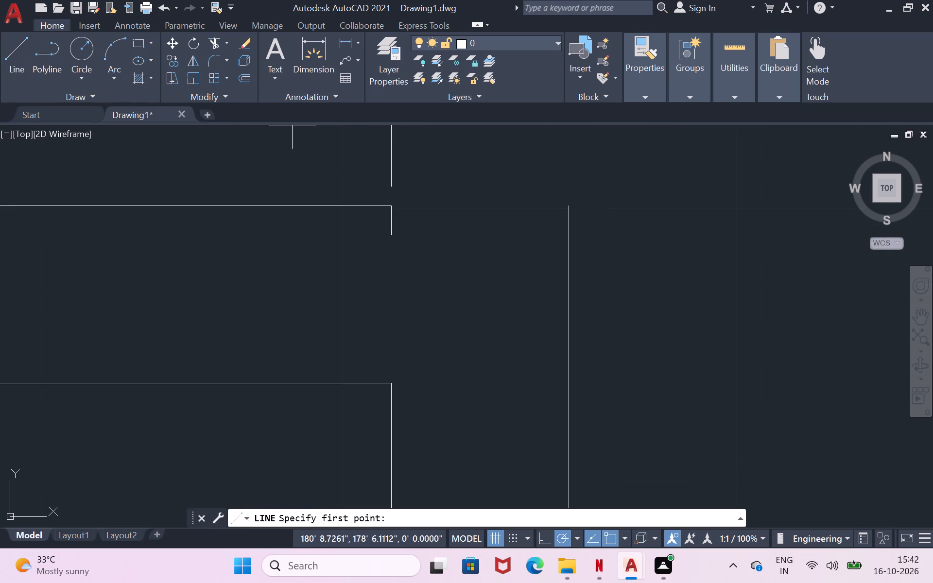
{"action": "left_click", "coordinate": [397, 187]}
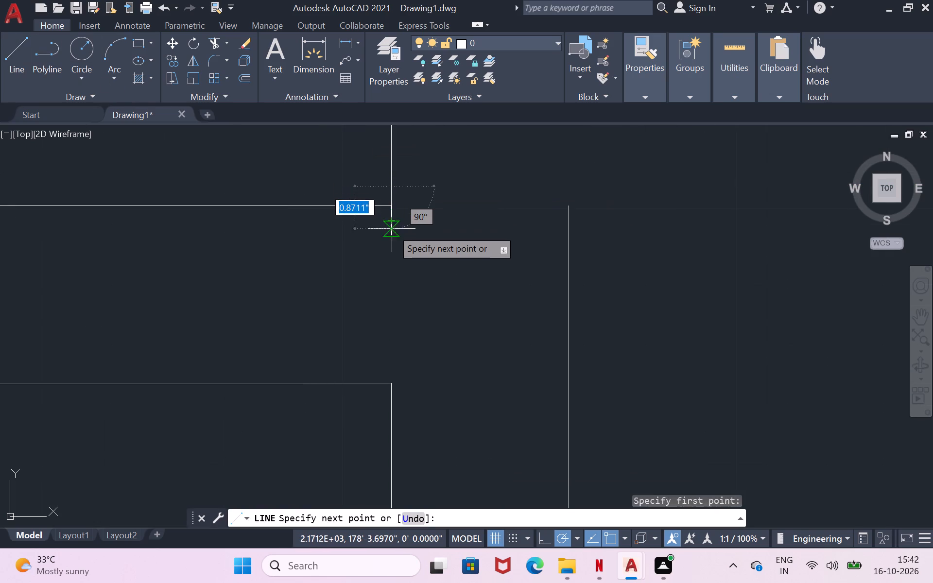
{"action": "left_click", "coordinate": [394, 208]}
{"action": "key", "text": "Return"}
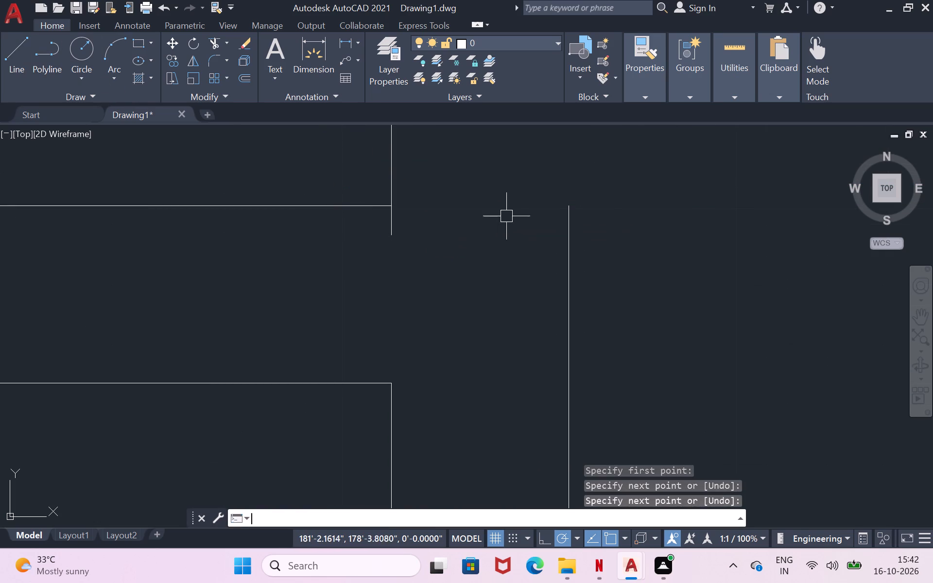
Draw an 11'-7.5" horizontal line below the bedroom's bottom wall, from the second front room's outer right wall line to the house's right wall inner line.
{"action": "scroll", "coordinate": [609, 222], "scroll_direction": "down", "scroll_amount": 2}
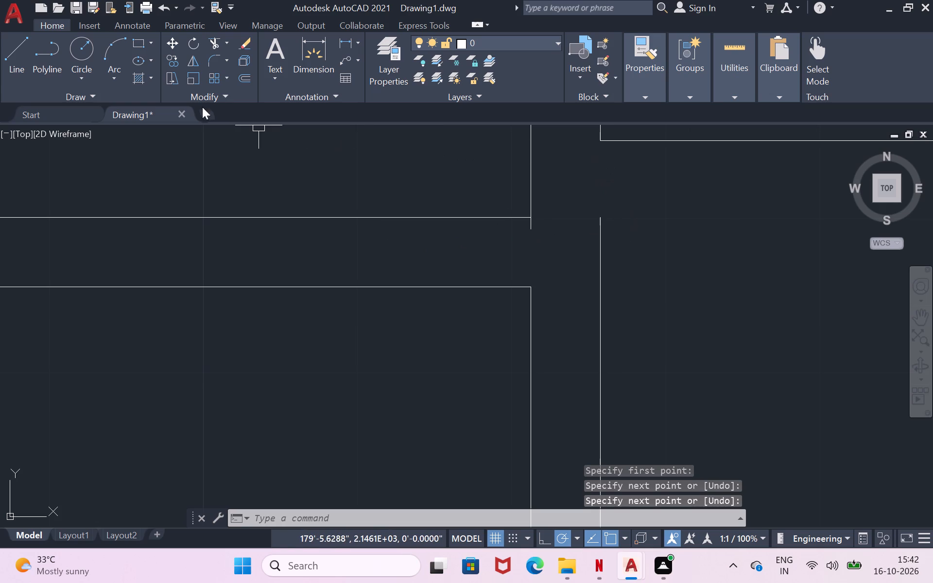
{"action": "left_click", "coordinate": [20, 65]}
{"action": "scroll", "coordinate": [599, 263], "scroll_direction": "down", "scroll_amount": 2}
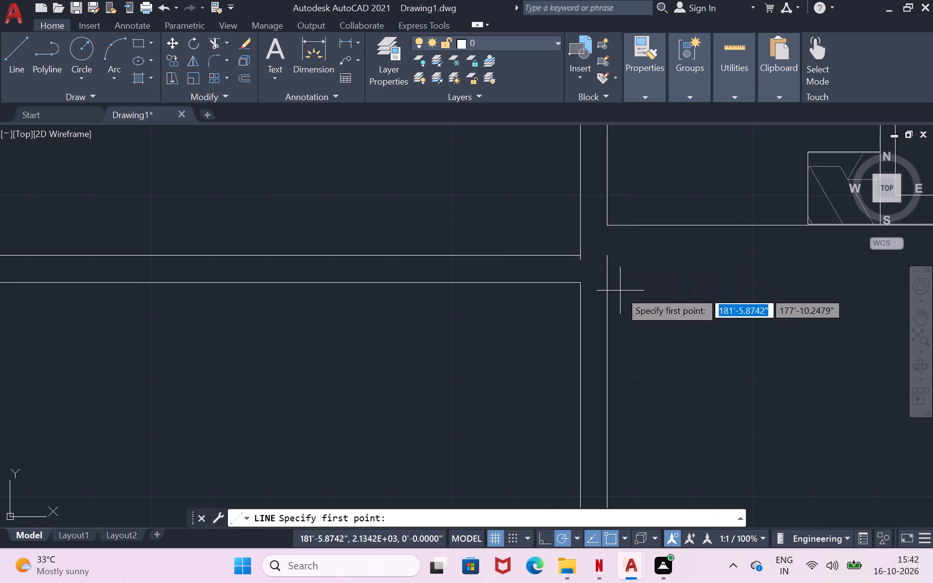
{"action": "scroll", "coordinate": [622, 295], "scroll_direction": "down", "scroll_amount": 1}
{"action": "scroll", "coordinate": [695, 291], "scroll_direction": "down", "scroll_amount": 2}
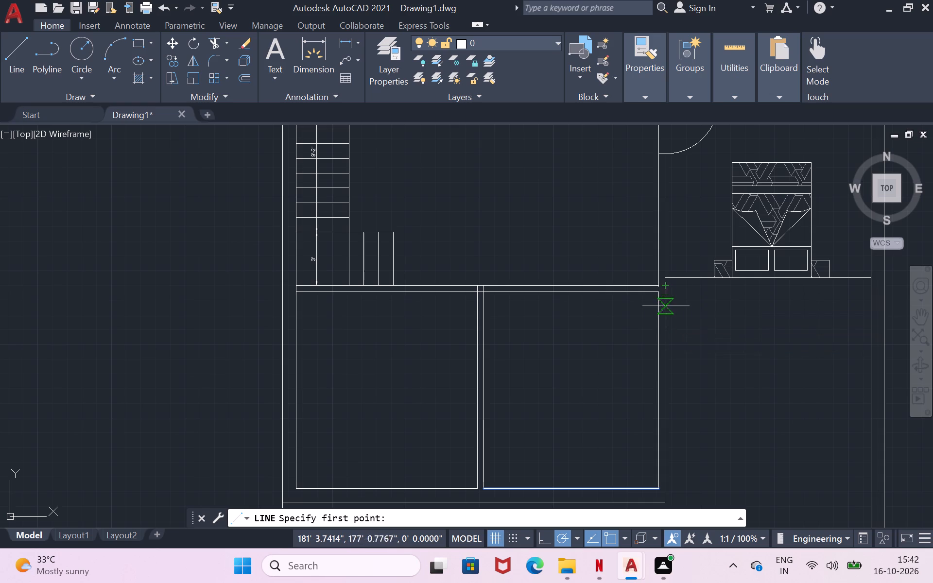
{"action": "left_click", "coordinate": [666, 288]}
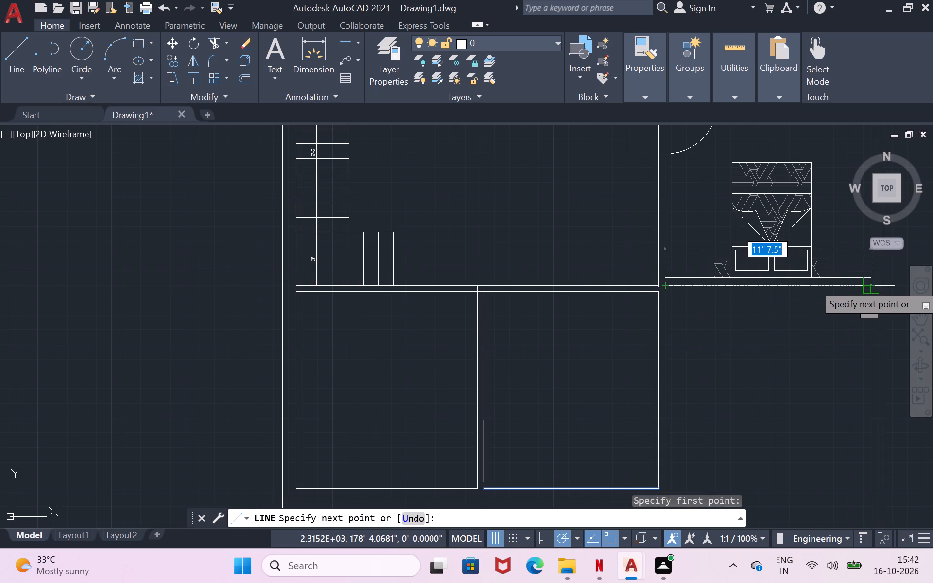
{"action": "left_click", "coordinate": [872, 282]}
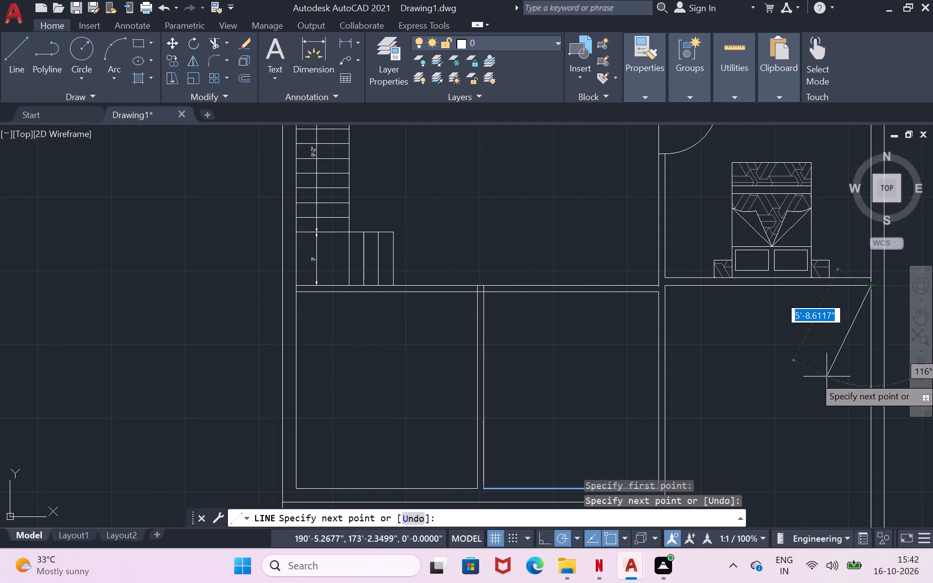
{"action": "key", "text": "Return"}
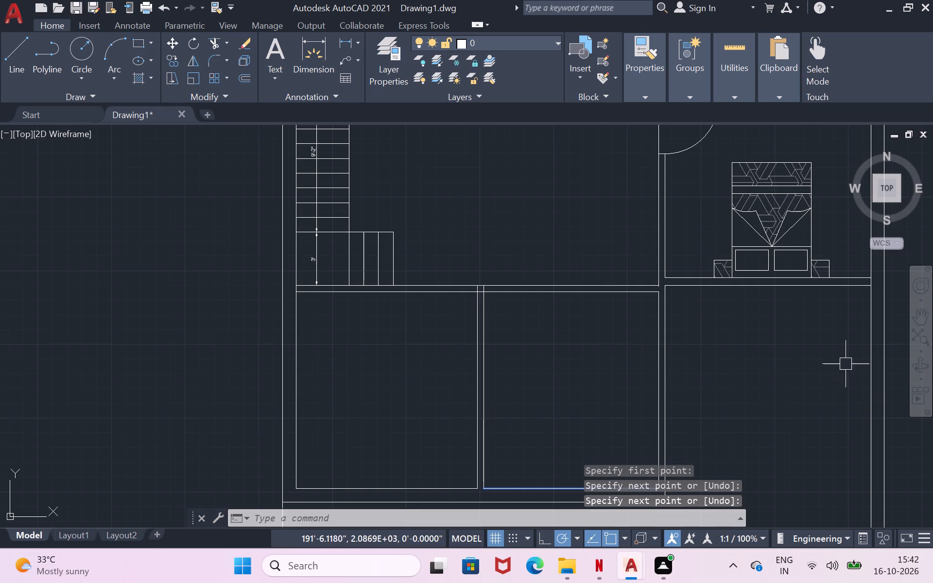
Insert the imperial sample door block in the middle of the first front room, beside the stairs' lower end.
{"action": "left_click", "coordinate": [918, 311]}
{"action": "left_click_drag", "start_coordinate": [802, 381], "coordinate": [712, 320]}
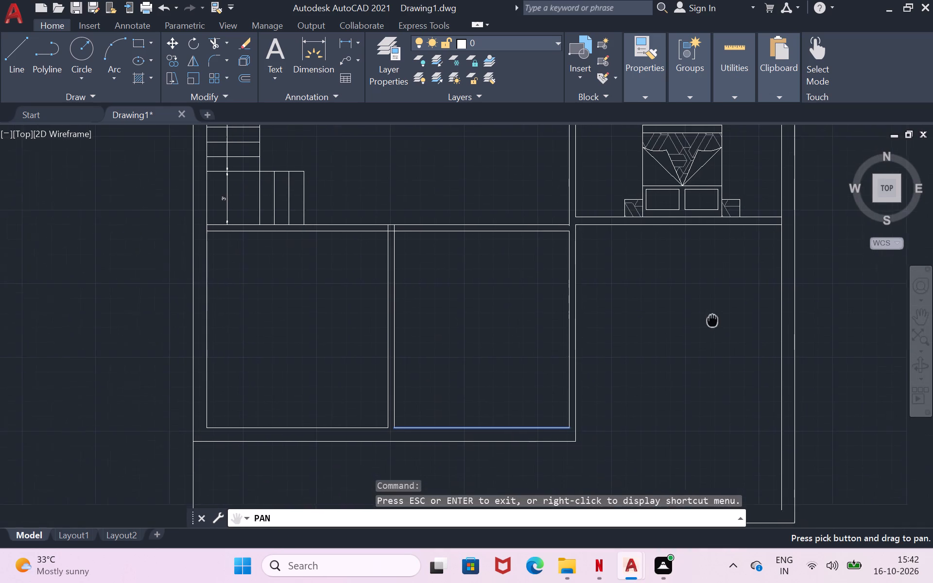
{"action": "left_click_drag", "start_coordinate": [712, 320], "coordinate": [710, 317]}
{"action": "left_click_drag", "start_coordinate": [397, 326], "coordinate": [463, 291]}
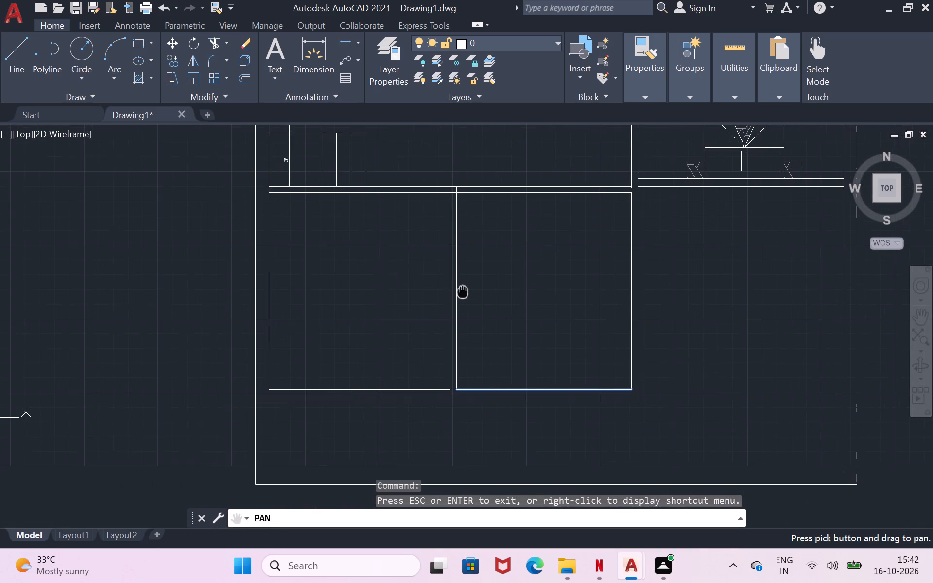
{"action": "left_click_drag", "start_coordinate": [463, 291], "coordinate": [462, 293]}
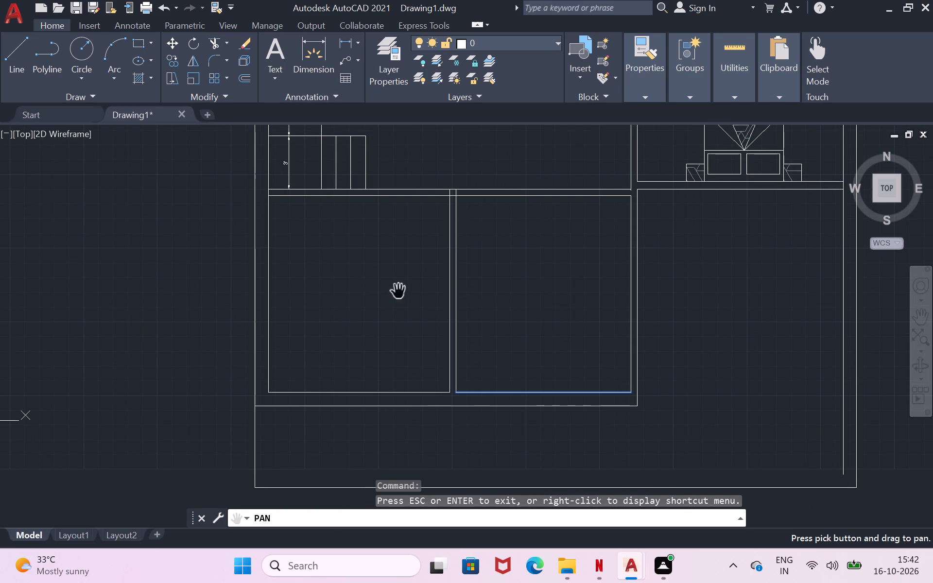
{"action": "key", "text": "Escape"}
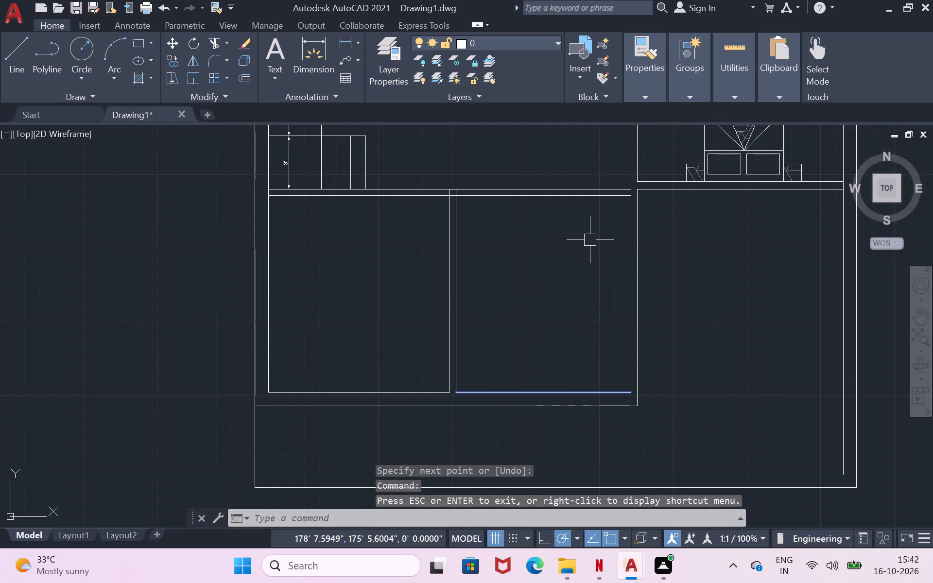
{"action": "key", "text": "ctrl+3"}
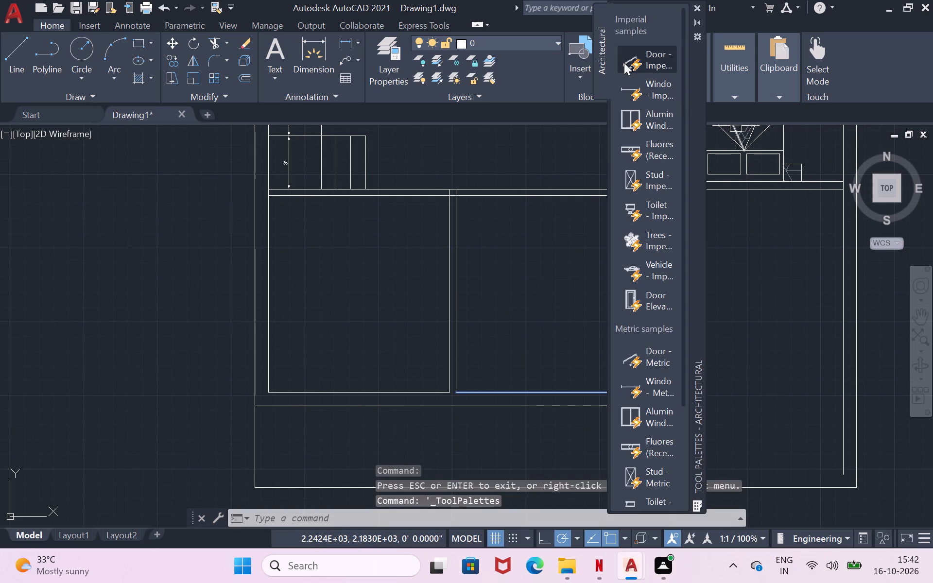
{"action": "left_click", "coordinate": [633, 61]}
{"action": "left_click", "coordinate": [362, 274]}
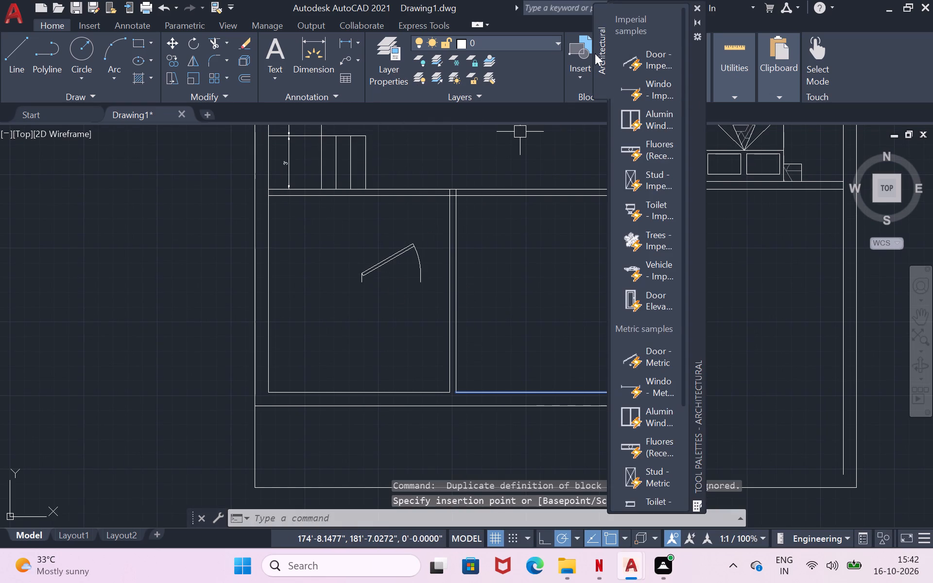
{"action": "left_click", "coordinate": [697, 3]}
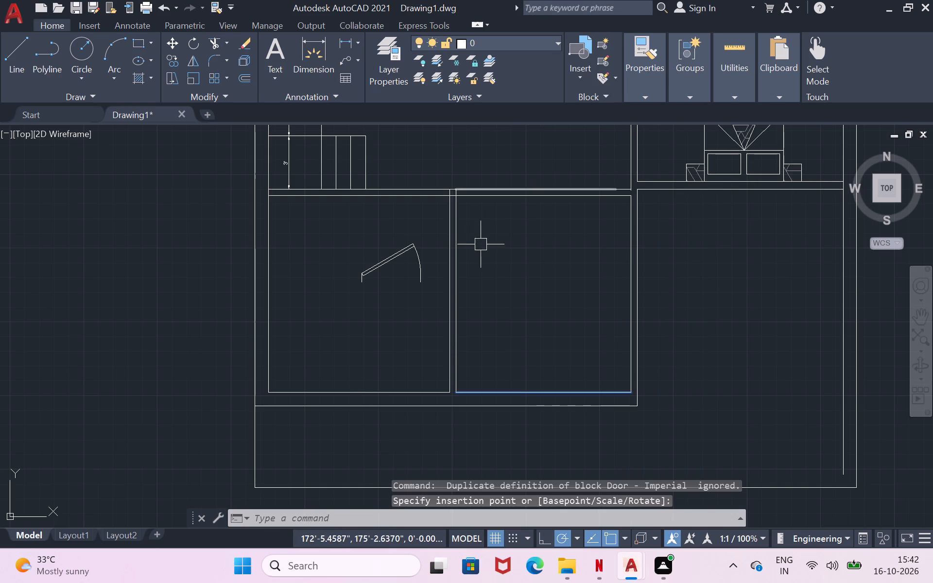
Set the inserted door to open at 90° and its opening width to 3'.
{"action": "left_click", "coordinate": [396, 255]}
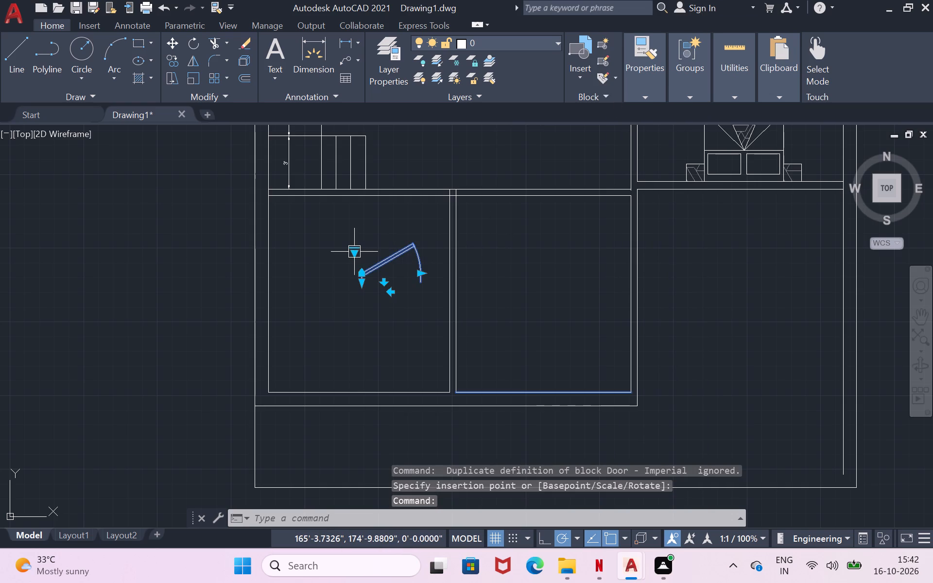
{"action": "left_click", "coordinate": [354, 253]}
{"action": "left_click", "coordinate": [403, 309]}
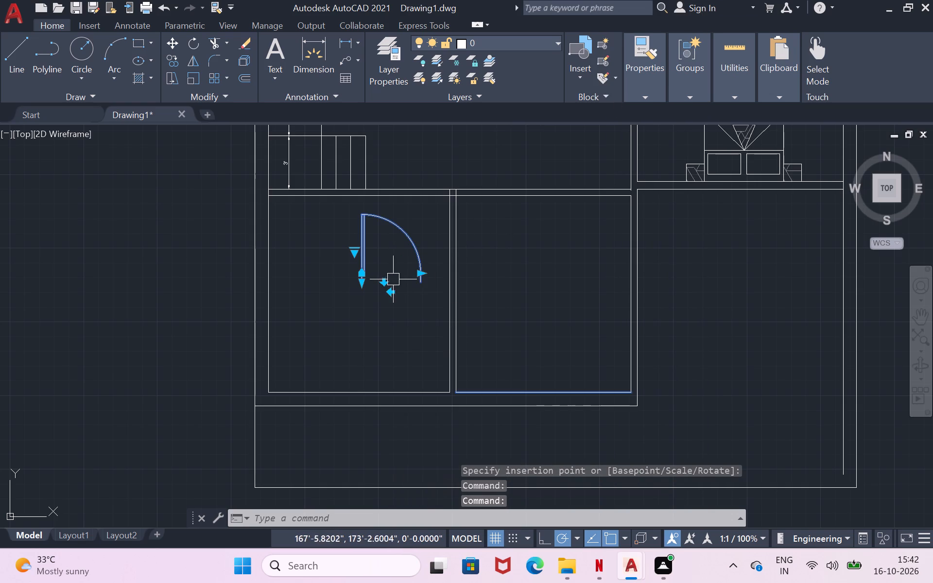
{"action": "left_click_drag", "start_coordinate": [423, 273], "coordinate": [408, 270]}
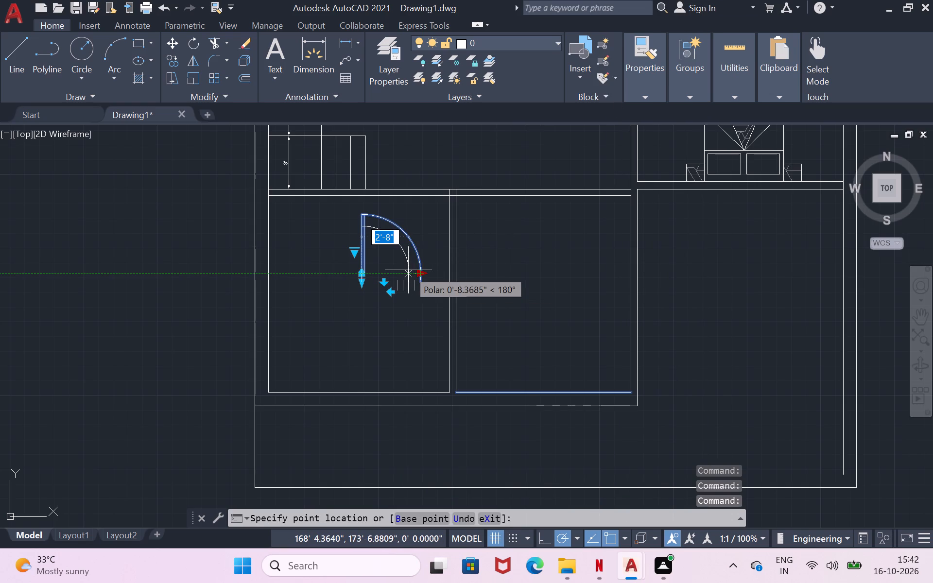
{"action": "left_click_drag", "start_coordinate": [408, 270], "coordinate": [415, 269]}
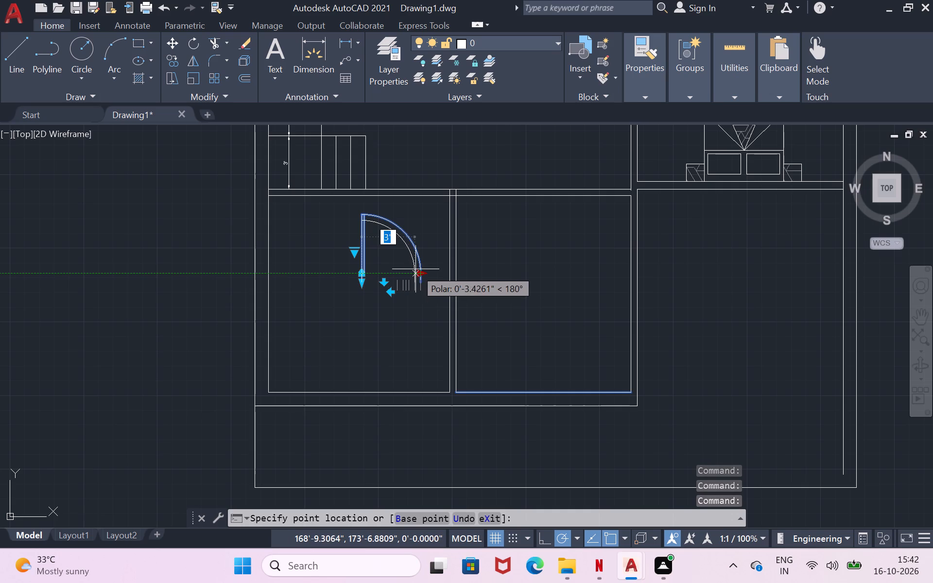
{"action": "left_click", "coordinate": [415, 269]}
Reduce the door's wall thickness and flip the door both horizontally and vertically so its leaf swings down into the first front room.
{"action": "left_click_drag", "start_coordinate": [363, 283], "coordinate": [366, 275]}
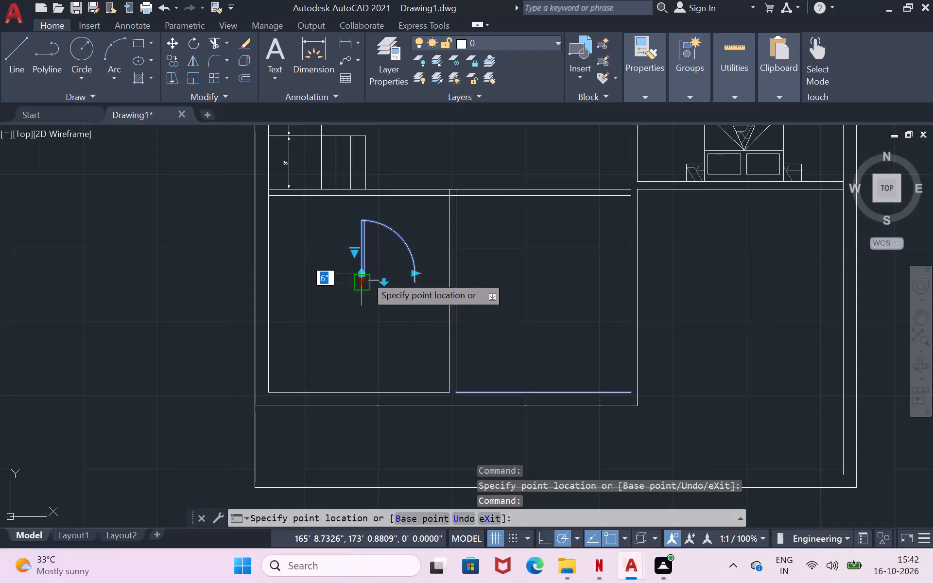
{"action": "left_click_drag", "start_coordinate": [366, 275], "coordinate": [366, 268]}
{"action": "left_click", "coordinate": [366, 268]}
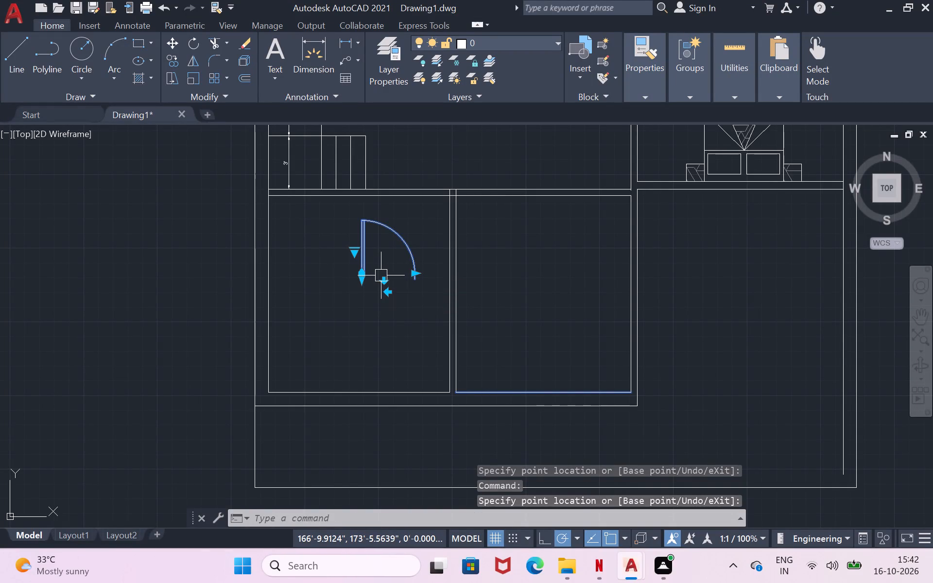
{"action": "left_click", "coordinate": [389, 291]}
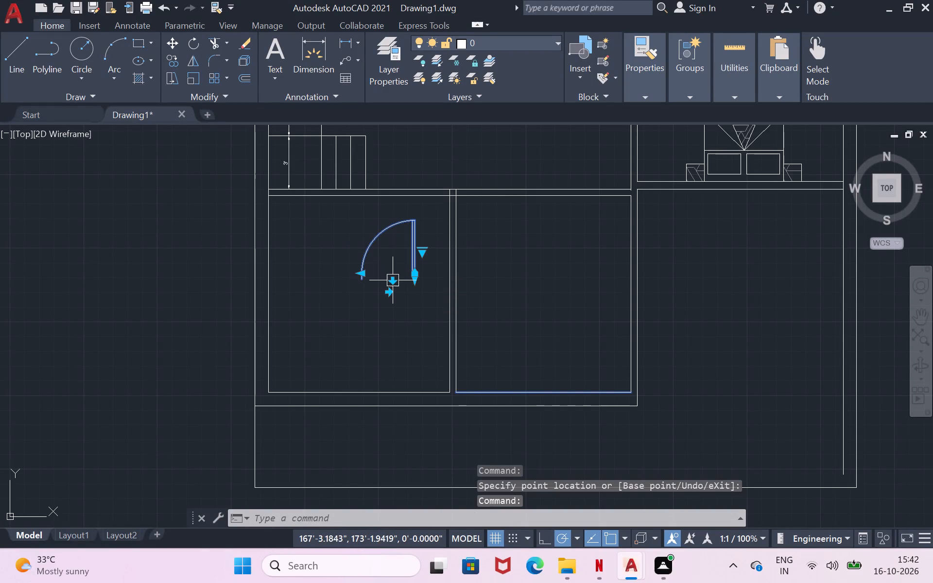
{"action": "left_click", "coordinate": [391, 281]}
Move the door into the first front room's top corner, its hinge snapped where the middle partition meets the top wall's lower line.
{"action": "left_click_drag", "start_coordinate": [412, 303], "coordinate": [414, 296]}
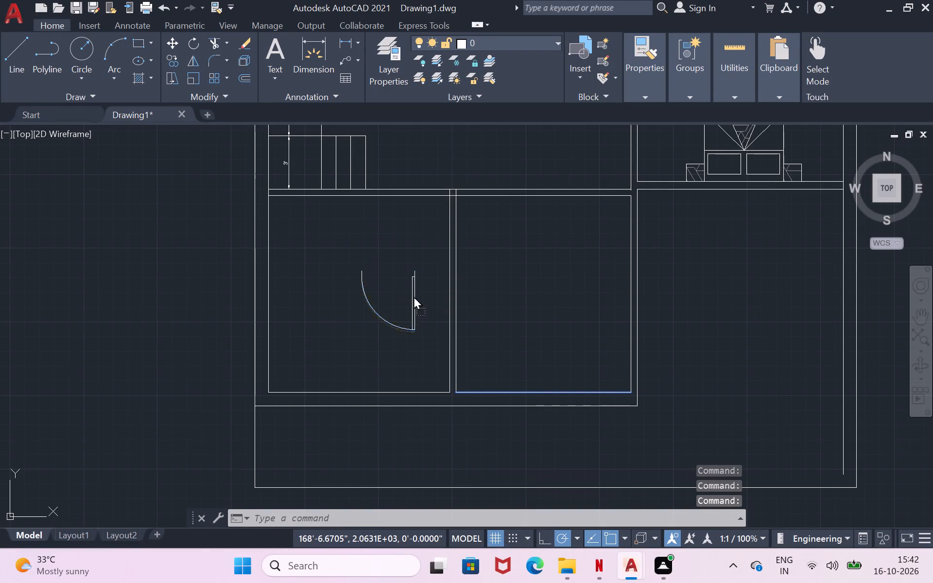
{"action": "left_click_drag", "start_coordinate": [414, 296], "coordinate": [442, 226]}
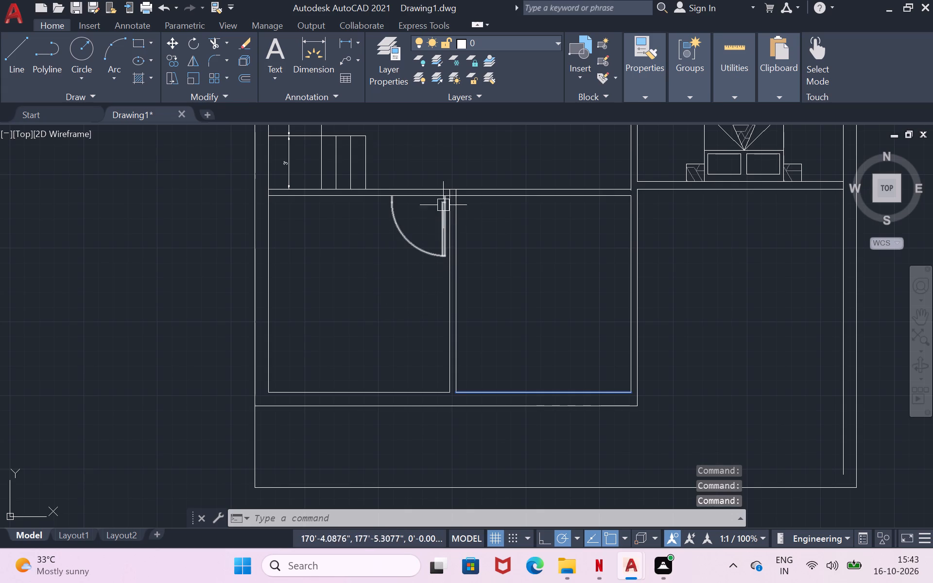
{"action": "scroll", "coordinate": [445, 198], "scroll_direction": "up", "scroll_amount": 2}
{"action": "left_click_drag", "start_coordinate": [438, 222], "coordinate": [441, 203]}
{"action": "key", "text": "m"}
{"action": "key", "text": "Return"}
{"action": "left_click", "coordinate": [446, 213]}
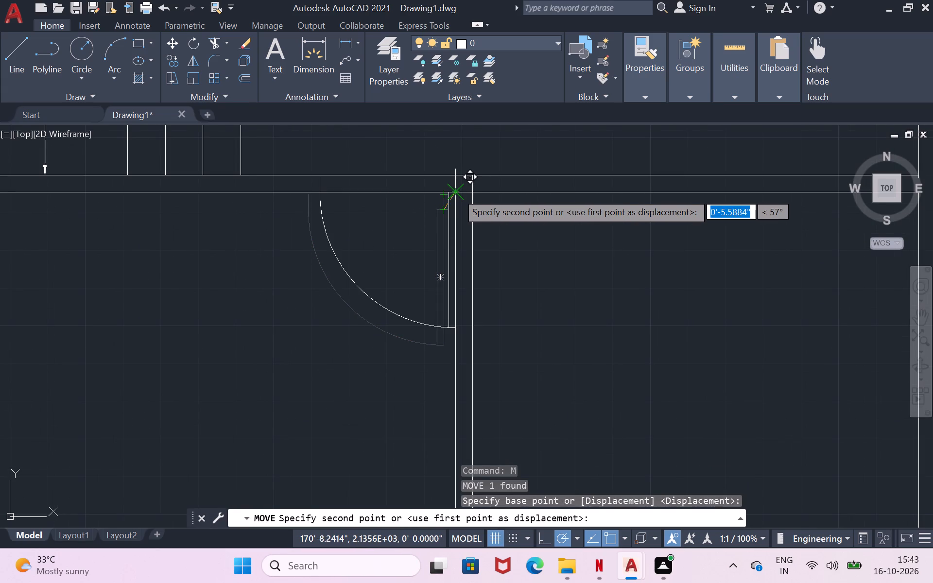
{"action": "scroll", "coordinate": [457, 192], "scroll_direction": "up", "scroll_amount": 2}
{"action": "left_click", "coordinate": [451, 193]}
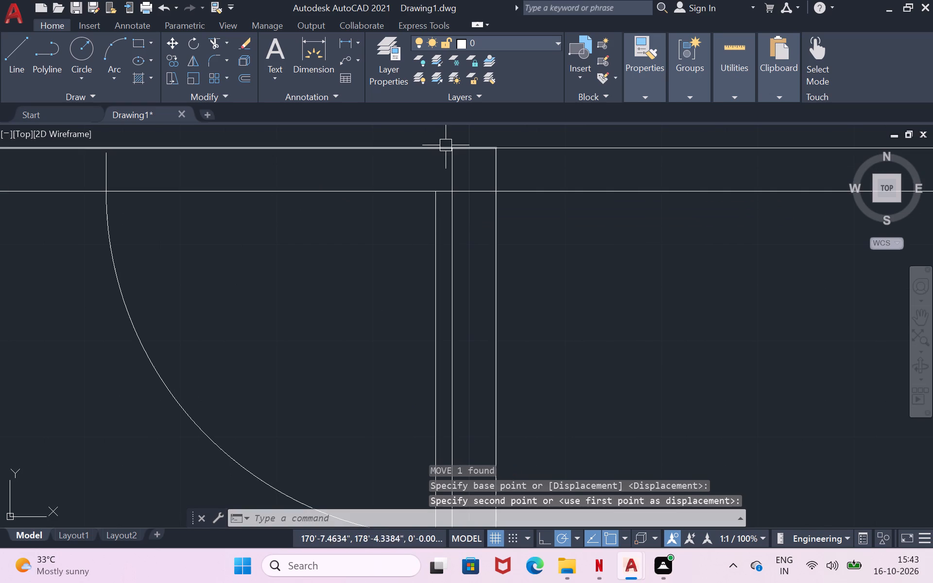
Draw a short vertical line from the upper end of the door's free-side jamb to the top wall's upper line.
{"action": "scroll", "coordinate": [448, 145], "scroll_direction": "up", "scroll_amount": 3}
{"action": "scroll", "coordinate": [456, 174], "scroll_direction": "down", "scroll_amount": 1}
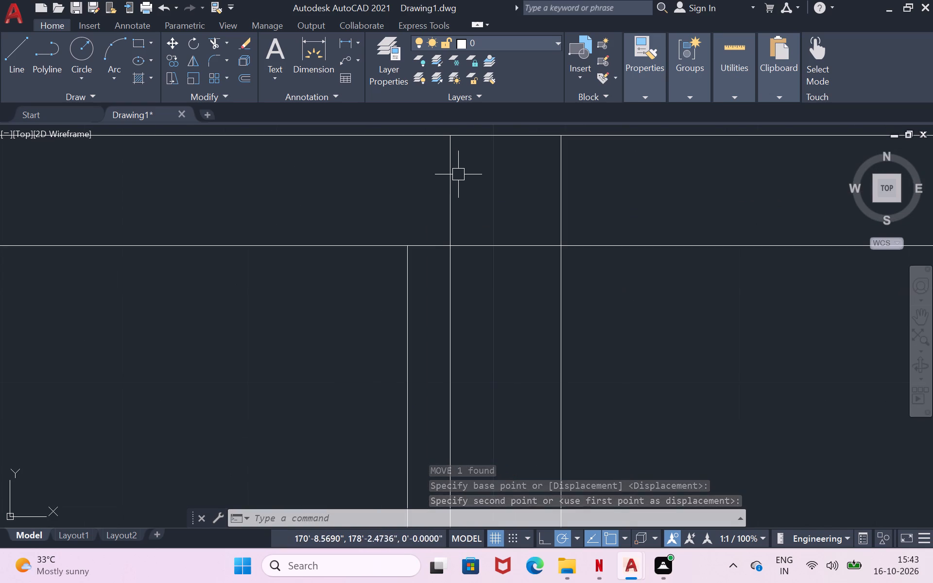
{"action": "scroll", "coordinate": [451, 139], "scroll_direction": "up", "scroll_amount": 2}
{"action": "scroll", "coordinate": [451, 139], "scroll_direction": "down", "scroll_amount": 5}
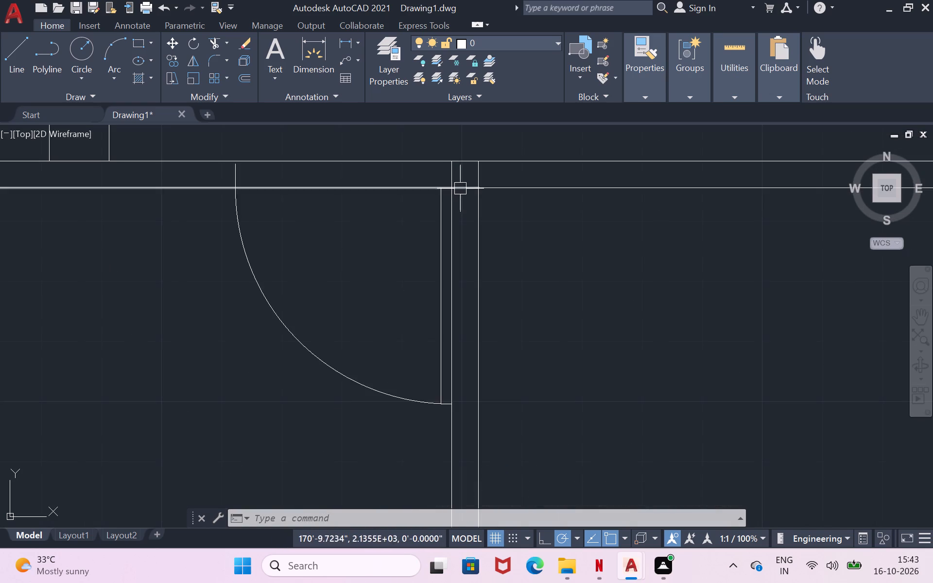
{"action": "scroll", "coordinate": [228, 154], "scroll_direction": "up", "scroll_amount": 3}
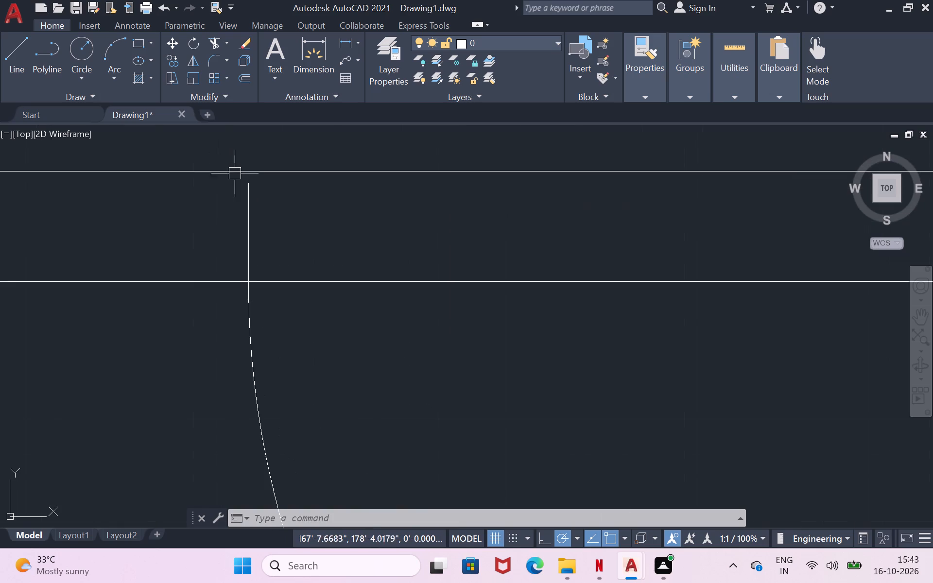
{"action": "scroll", "coordinate": [236, 176], "scroll_direction": "up", "scroll_amount": 2}
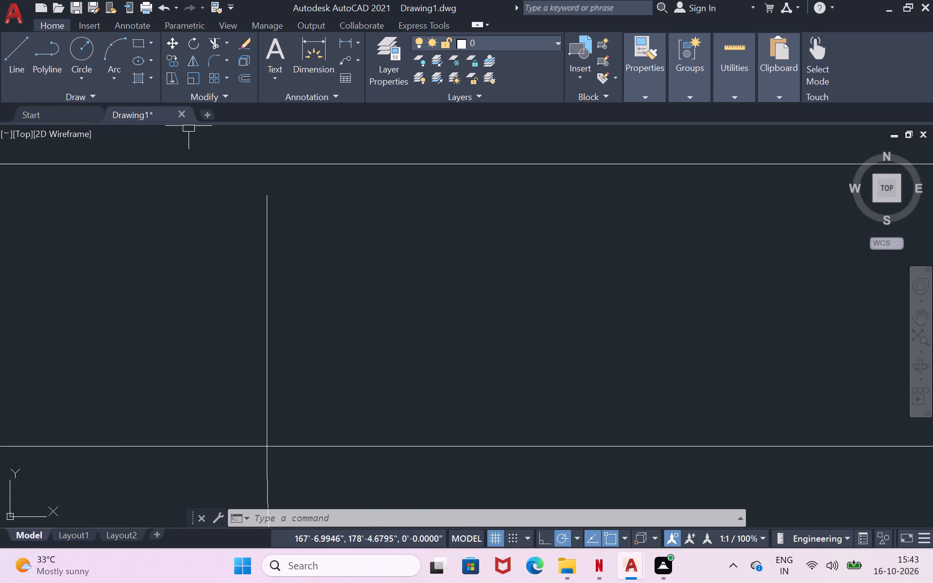
{"action": "left_click", "coordinate": [8, 44]}
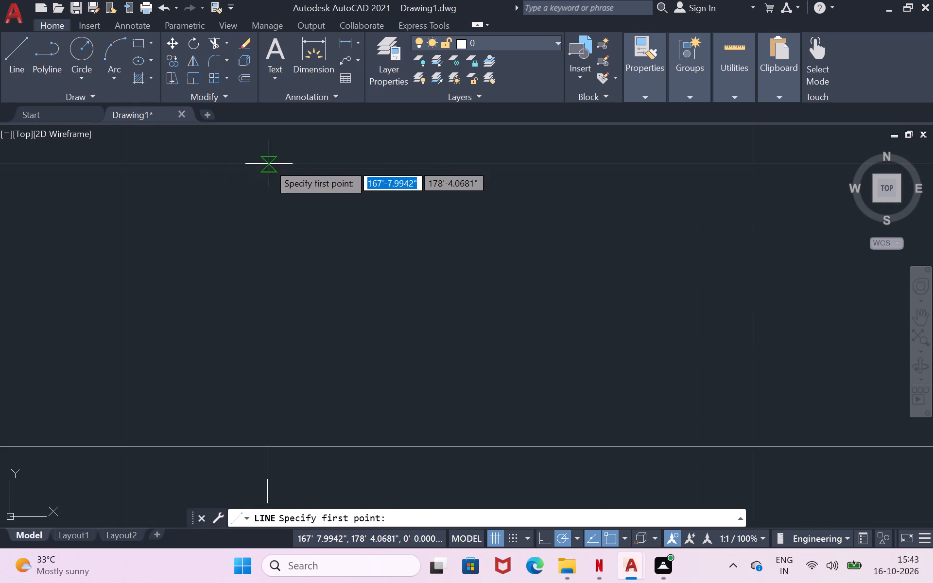
{"action": "left_click", "coordinate": [271, 199]}
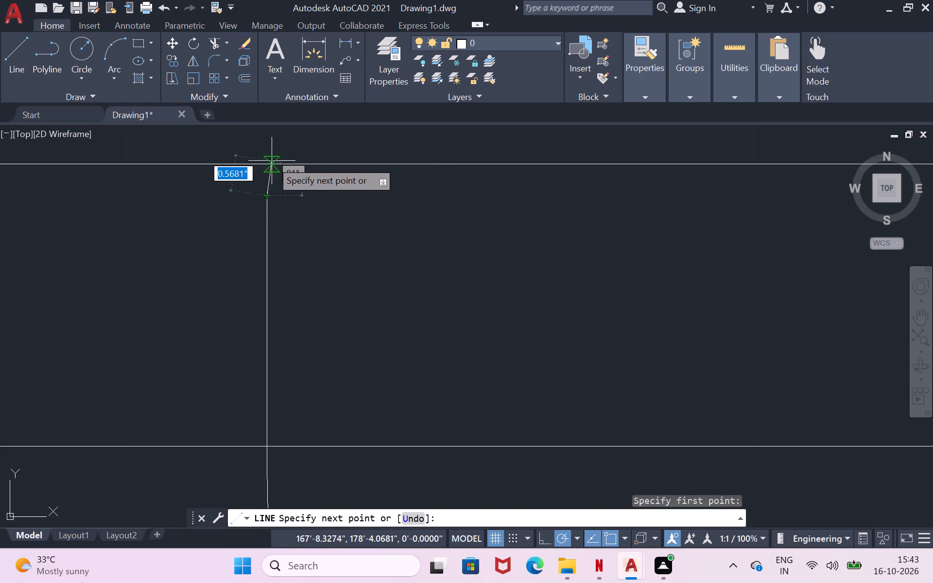
{"action": "left_click", "coordinate": [268, 164]}
{"action": "key", "text": "Return"}
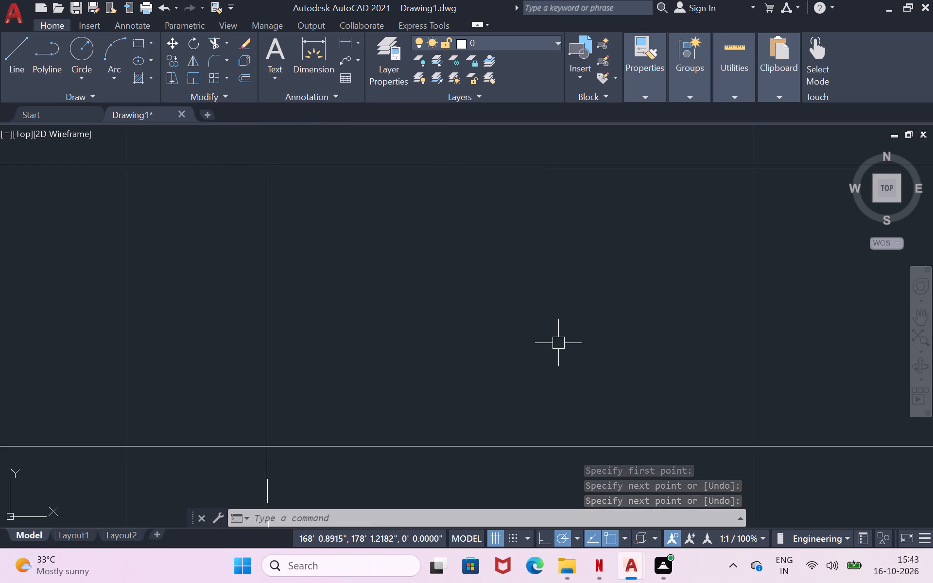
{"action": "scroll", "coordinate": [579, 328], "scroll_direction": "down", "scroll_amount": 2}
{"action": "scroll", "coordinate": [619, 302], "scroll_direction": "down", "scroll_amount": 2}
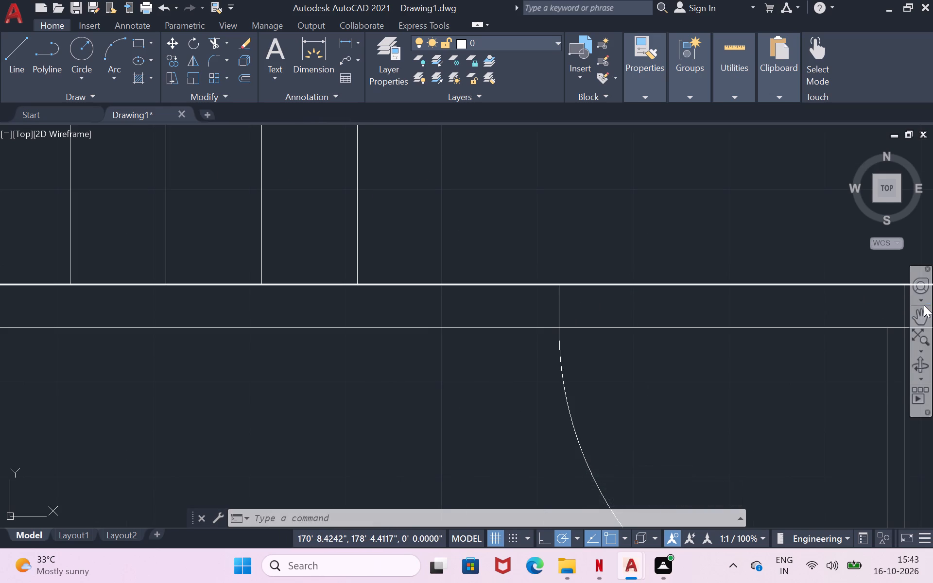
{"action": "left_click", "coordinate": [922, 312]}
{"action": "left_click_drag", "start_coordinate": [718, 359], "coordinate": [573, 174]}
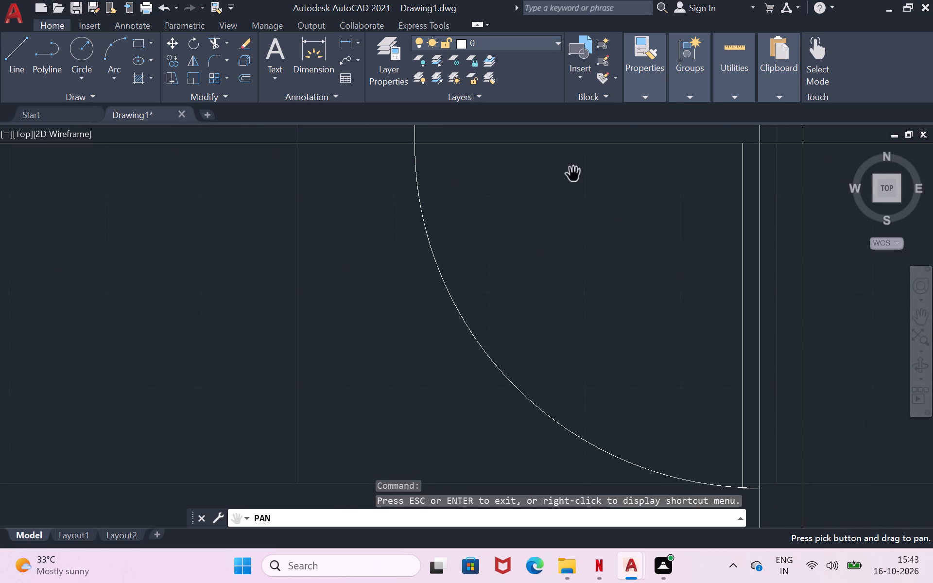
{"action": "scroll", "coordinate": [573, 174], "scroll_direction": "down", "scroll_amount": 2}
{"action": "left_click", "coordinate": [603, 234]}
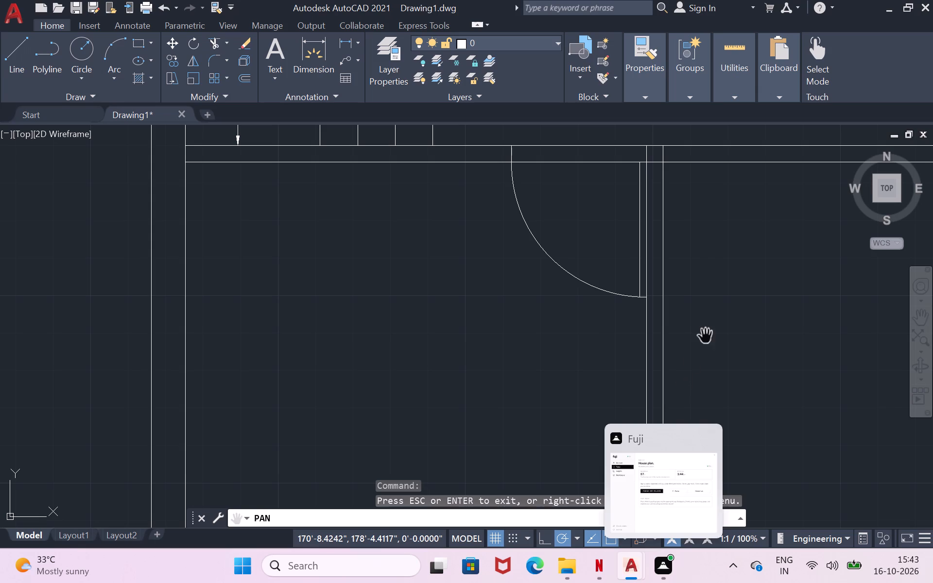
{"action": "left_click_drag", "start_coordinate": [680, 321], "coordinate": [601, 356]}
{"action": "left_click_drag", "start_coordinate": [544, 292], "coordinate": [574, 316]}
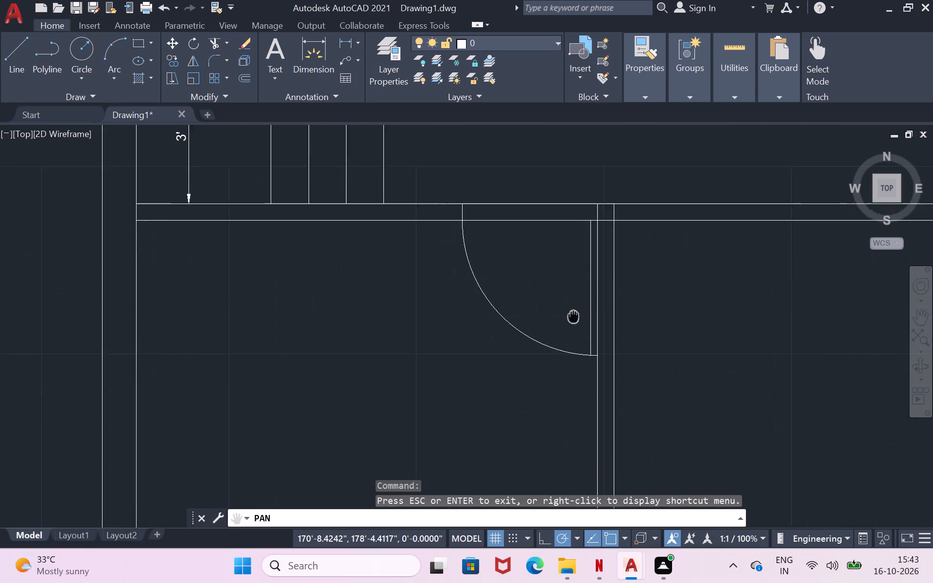
Trim the top wall's lower line out of the door opening in the first front room.
{"action": "left_click_drag", "start_coordinate": [574, 316], "coordinate": [594, 329]}
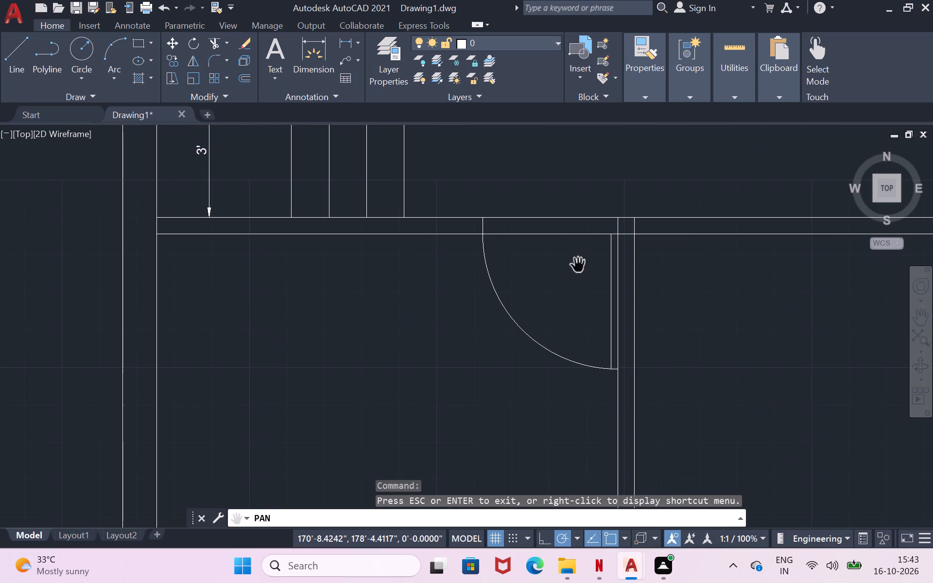
{"action": "type", "text": "tr"}
{"action": "key", "text": "Escape"}
{"action": "type", "text": "tr"}
{"action": "key", "text": "space"}
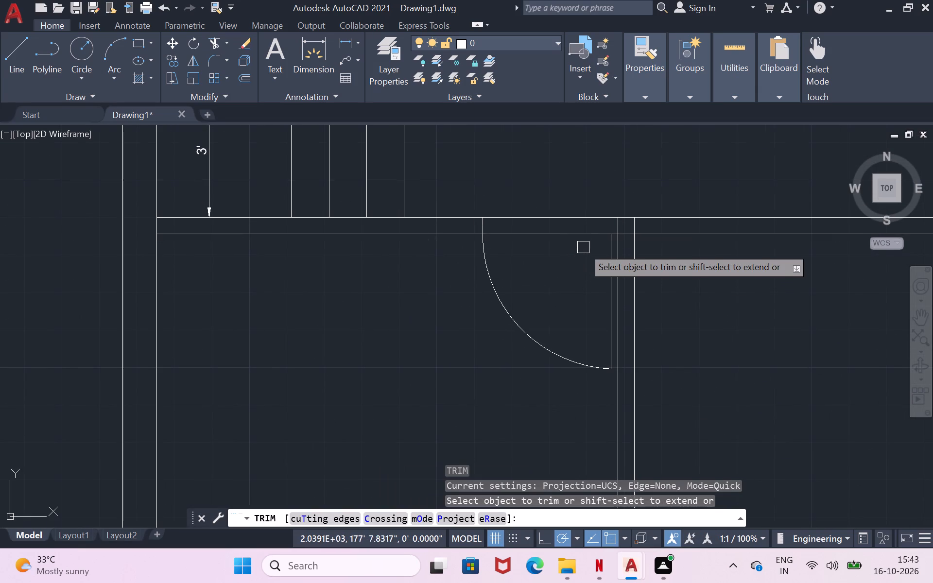
{"action": "left_click", "coordinate": [584, 229]}
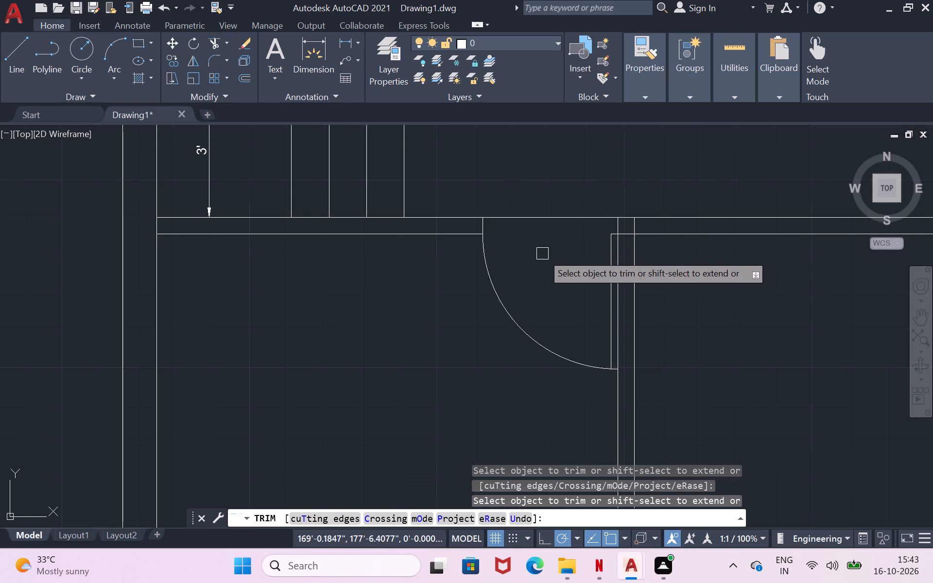
{"action": "scroll", "coordinate": [542, 254], "scroll_direction": "down", "scroll_amount": 2}
{"action": "key", "text": "Return"}
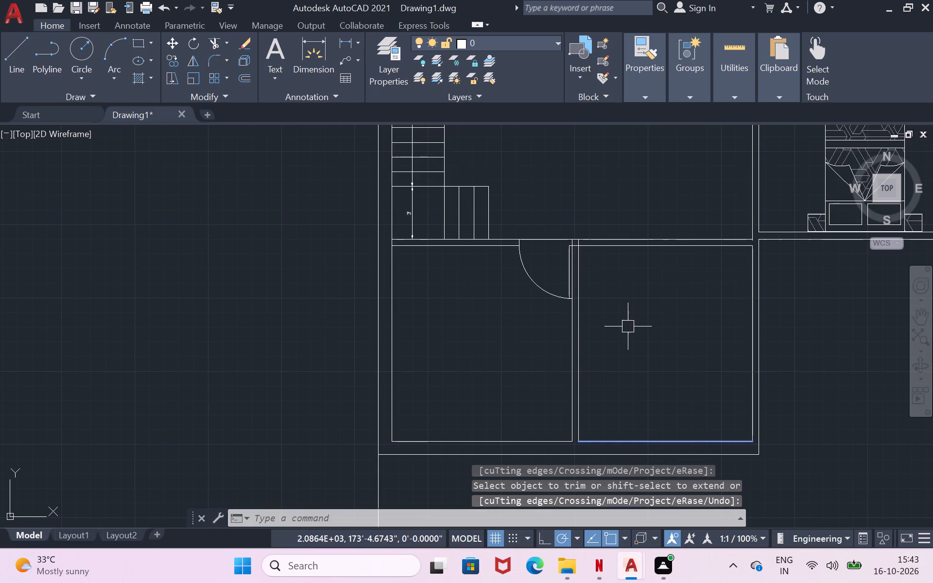
Rotate the spare bed outside the plan by 180° about a point just below it.
{"action": "scroll", "coordinate": [630, 327], "scroll_direction": "down", "scroll_amount": 2}
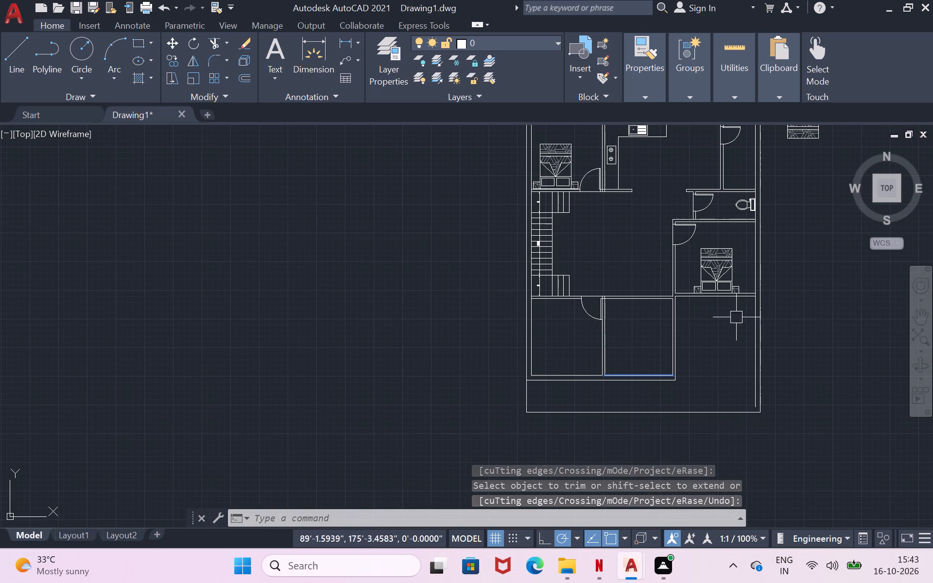
{"action": "scroll", "coordinate": [757, 319], "scroll_direction": "down", "scroll_amount": 1}
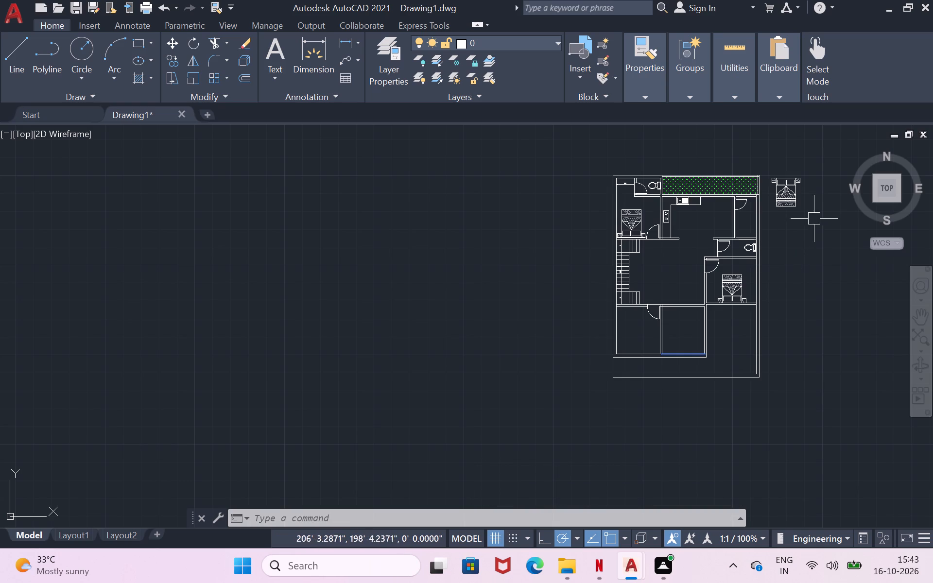
{"action": "left_click_drag", "start_coordinate": [812, 170], "coordinate": [775, 180]}
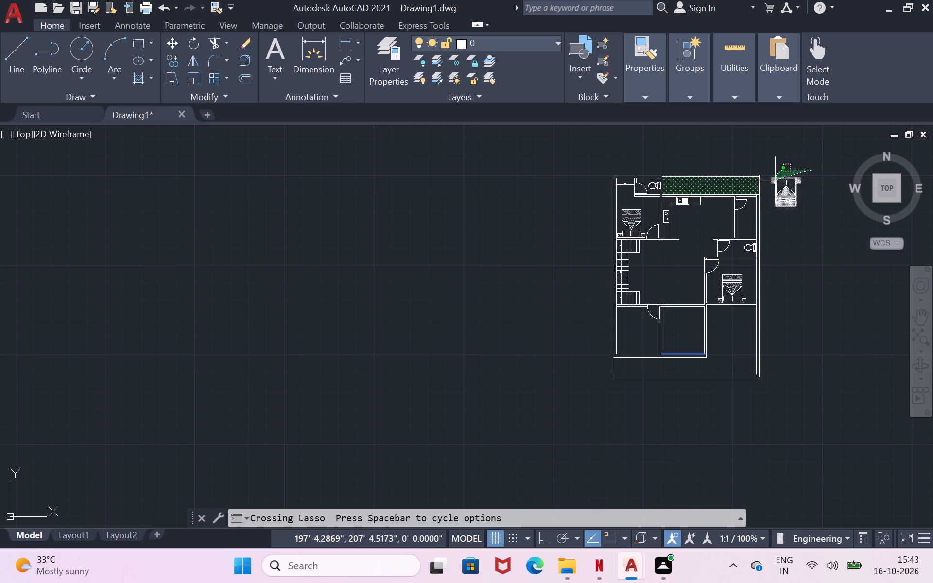
{"action": "left_click_drag", "start_coordinate": [775, 180], "coordinate": [816, 239]}
{"action": "scroll", "coordinate": [816, 210], "scroll_direction": "up", "scroll_amount": 1}
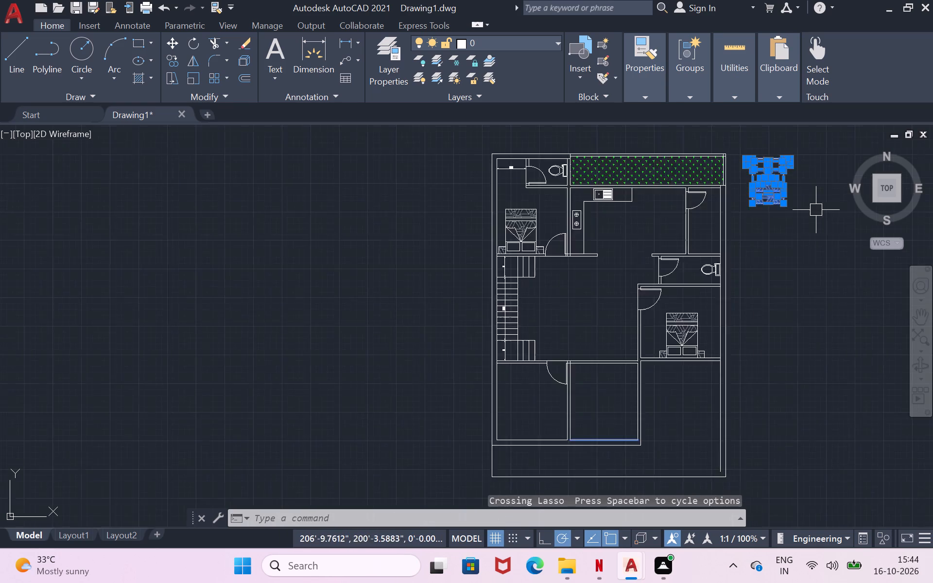
{"action": "scroll", "coordinate": [816, 210], "scroll_direction": "up", "scroll_amount": 1}
{"action": "scroll", "coordinate": [816, 210], "scroll_direction": "down", "scroll_amount": 1}
{"action": "scroll", "coordinate": [740, 148], "scroll_direction": "up", "scroll_amount": 3}
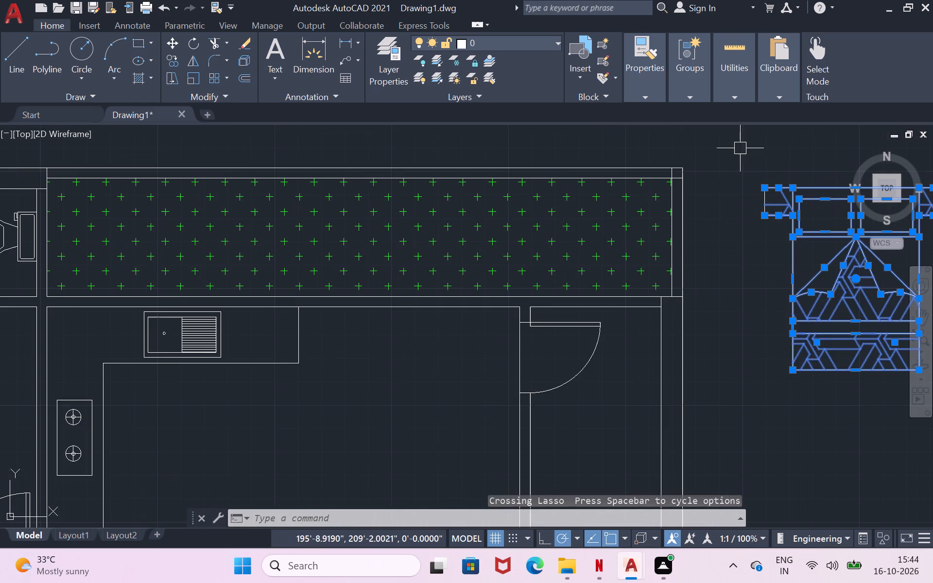
{"action": "scroll", "coordinate": [740, 148], "scroll_direction": "down", "scroll_amount": 3}
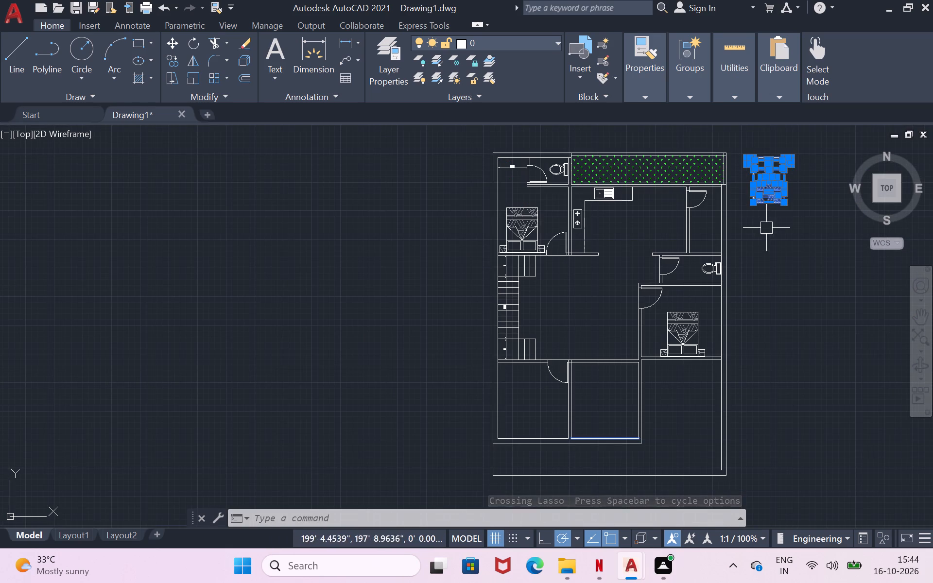
{"action": "type", "text": "ro"}
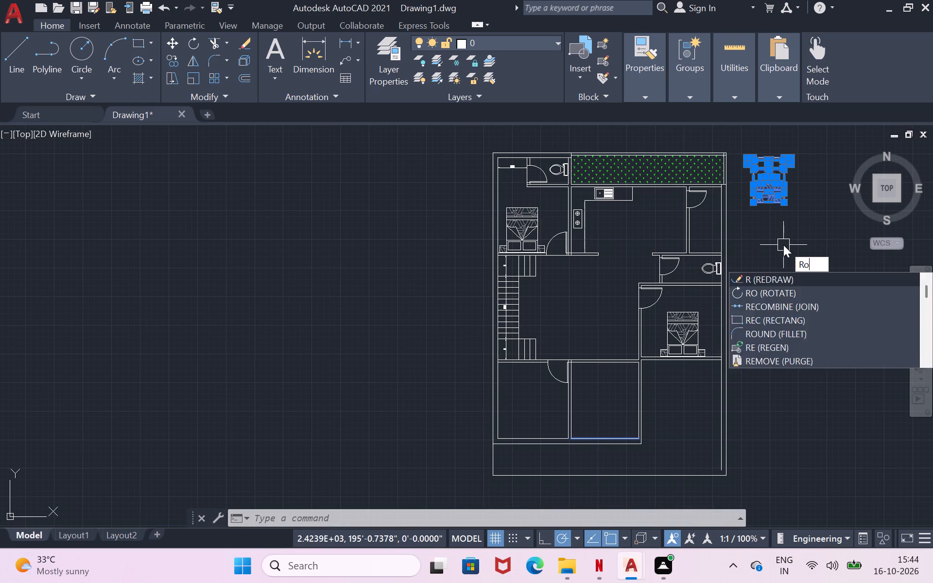
{"action": "key", "text": "Return"}
{"action": "left_click", "coordinate": [783, 245]}
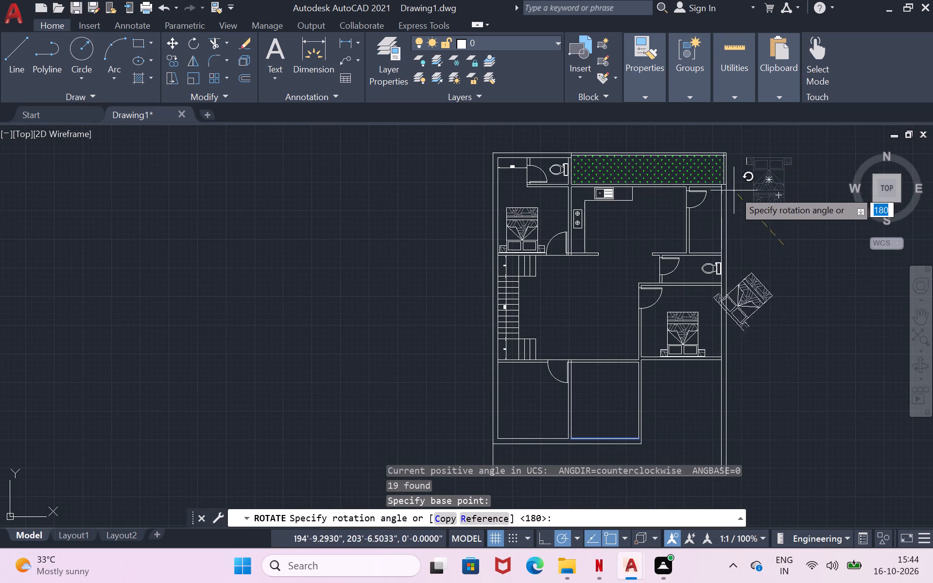
{"action": "left_click", "coordinate": [738, 244]}
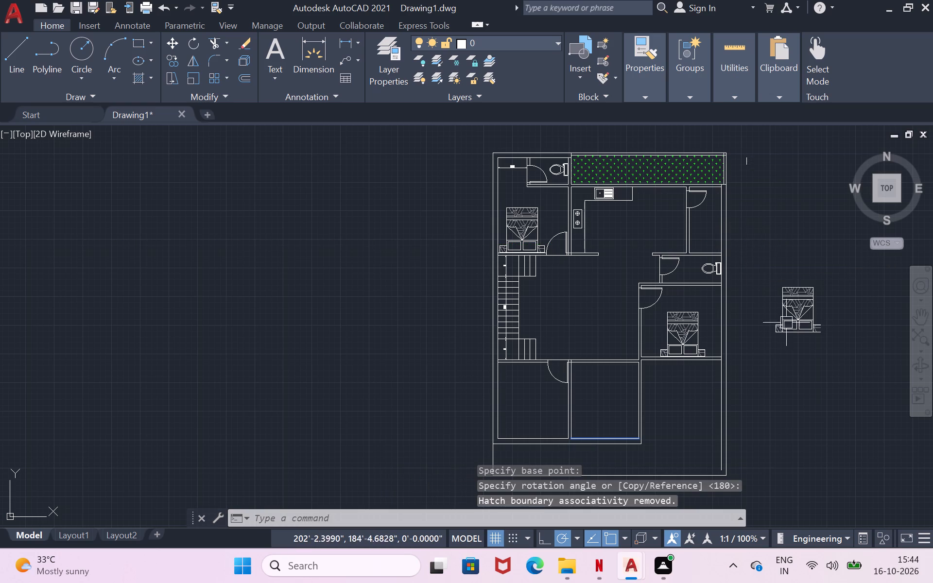
Draw the missing vertical outer edge of the rotated bed's open-ended bedside table.
{"action": "scroll", "coordinate": [787, 326], "scroll_direction": "up", "scroll_amount": 3}
{"action": "scroll", "coordinate": [825, 327], "scroll_direction": "down", "scroll_amount": 2}
{"action": "scroll", "coordinate": [883, 327], "scroll_direction": "up", "scroll_amount": 2}
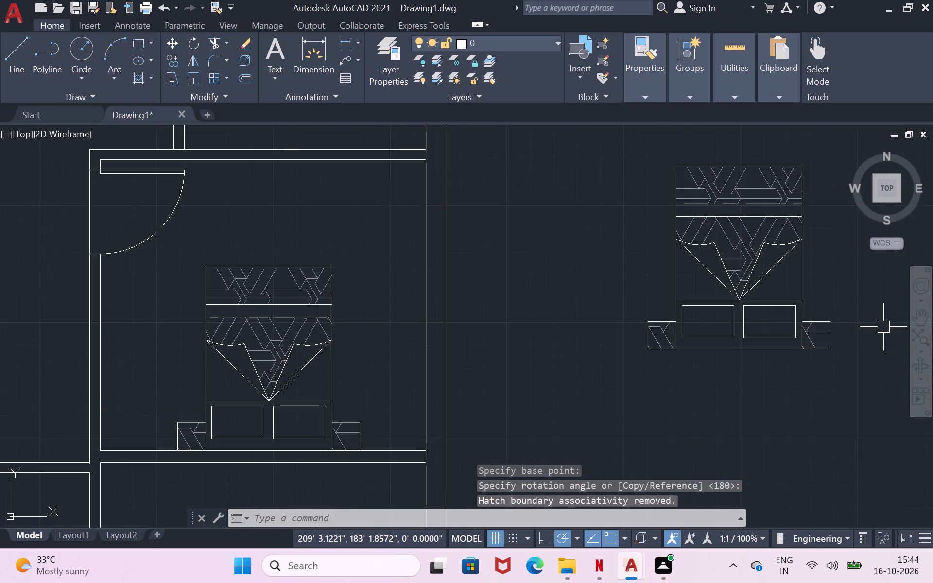
{"action": "scroll", "coordinate": [883, 327], "scroll_direction": "up", "scroll_amount": 1}
{"action": "key", "text": "Escape"}
{"action": "key", "text": "l"}
{"action": "key", "text": "Return"}
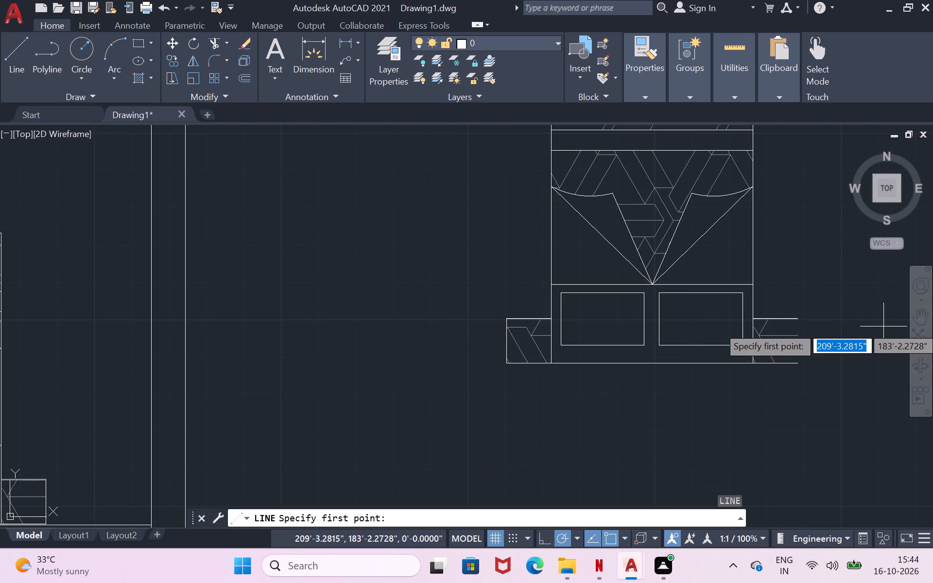
{"action": "left_click", "coordinate": [795, 319]}
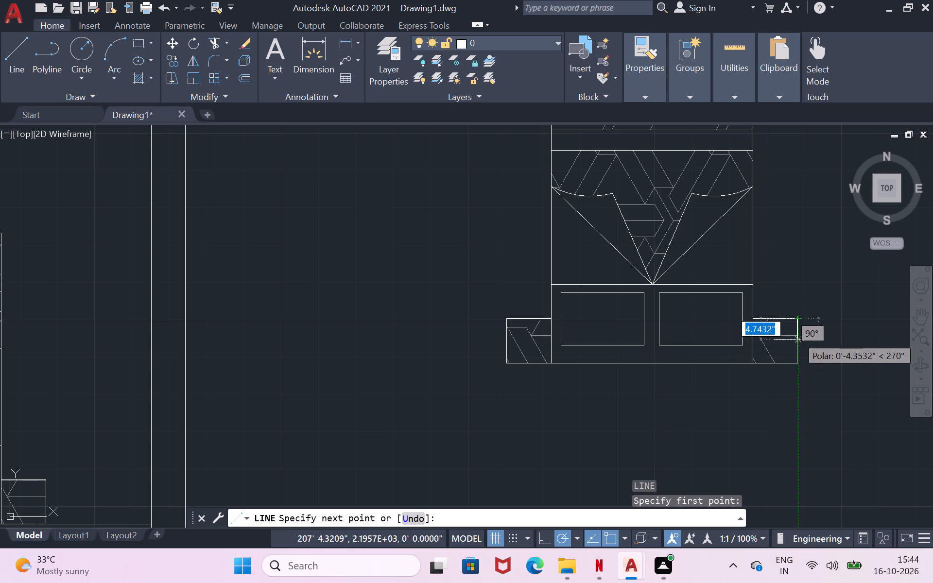
{"action": "left_click", "coordinate": [796, 366]}
{"action": "key", "text": "Return"}
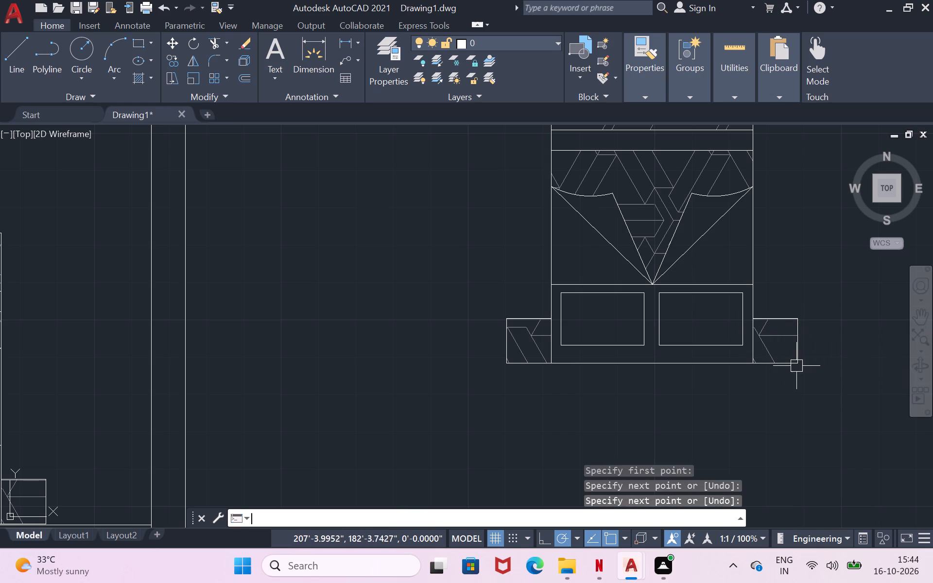
Move the whole rotated bed with its bedside tables into the first front room, headboard against the bottom wall's inner line.
{"action": "scroll", "coordinate": [819, 303], "scroll_direction": "down", "scroll_amount": 1}
{"action": "left_click", "coordinate": [796, 120]}
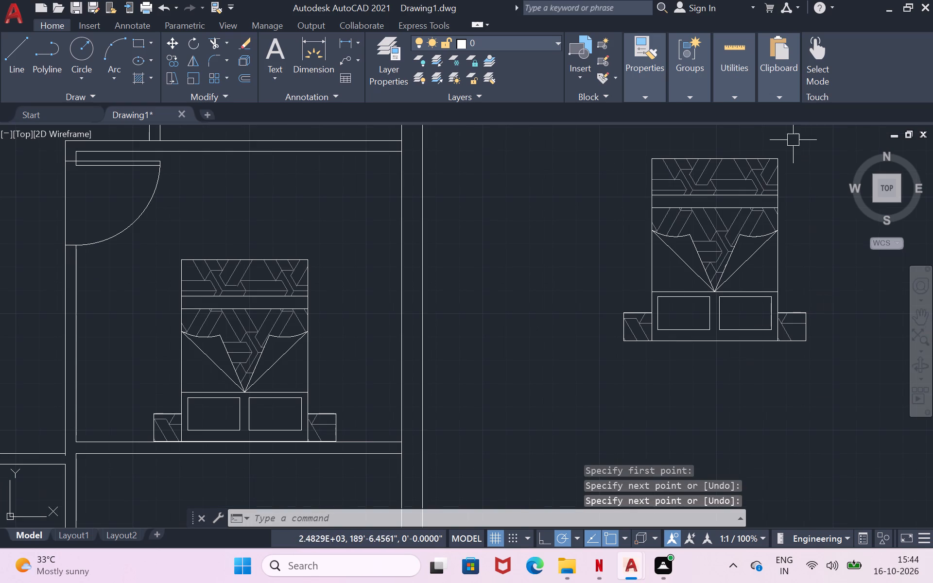
{"action": "left_click", "coordinate": [793, 140]}
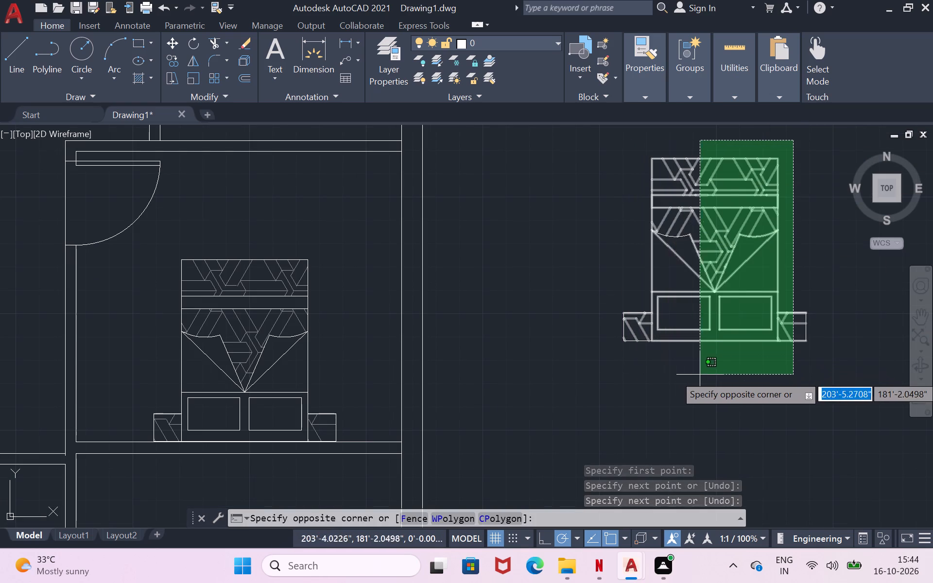
{"action": "key", "text": "Escape"}
{"action": "left_click", "coordinate": [823, 141]}
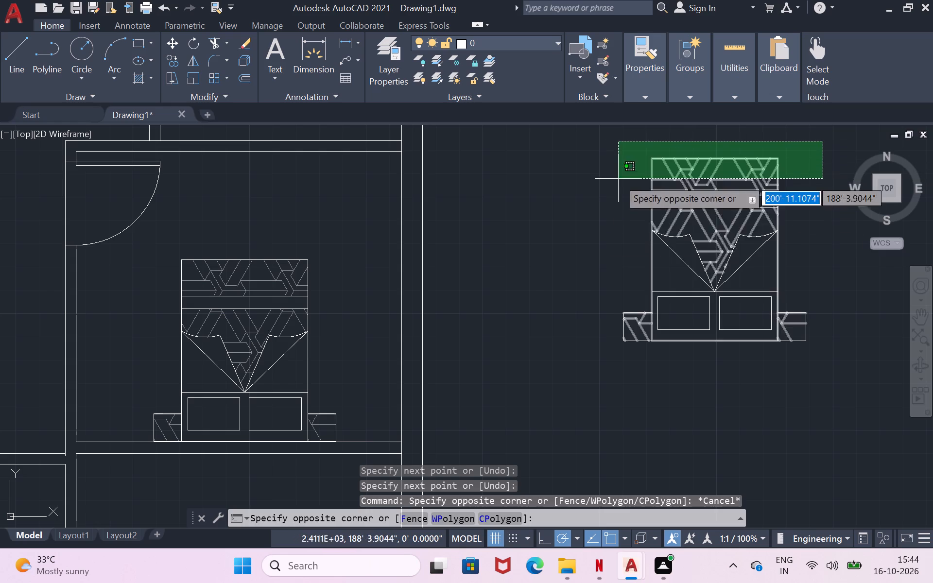
{"action": "left_click", "coordinate": [607, 381]}
{"action": "key", "text": "m"}
{"action": "key", "text": "Return"}
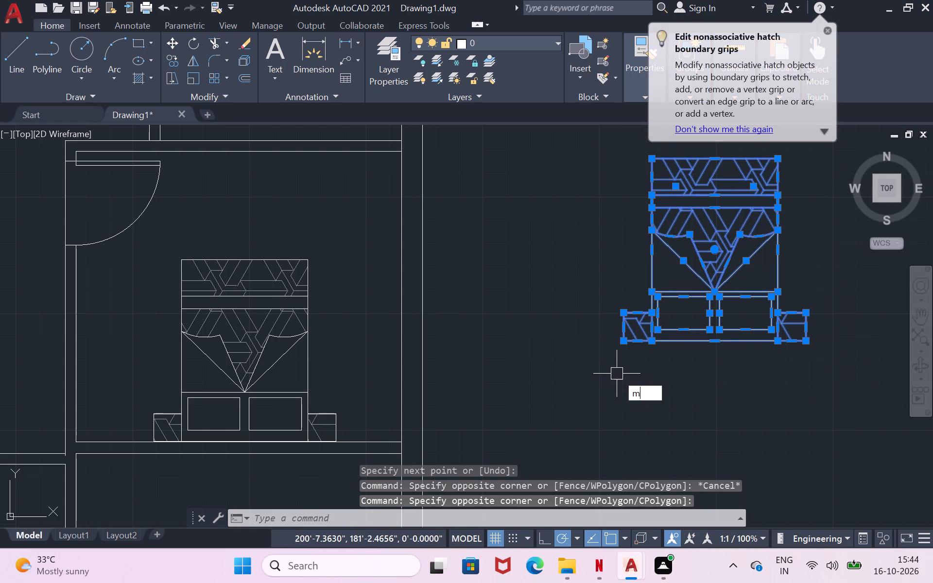
{"action": "left_click", "coordinate": [617, 374]}
{"action": "scroll", "coordinate": [196, 428], "scroll_direction": "down", "scroll_amount": 3}
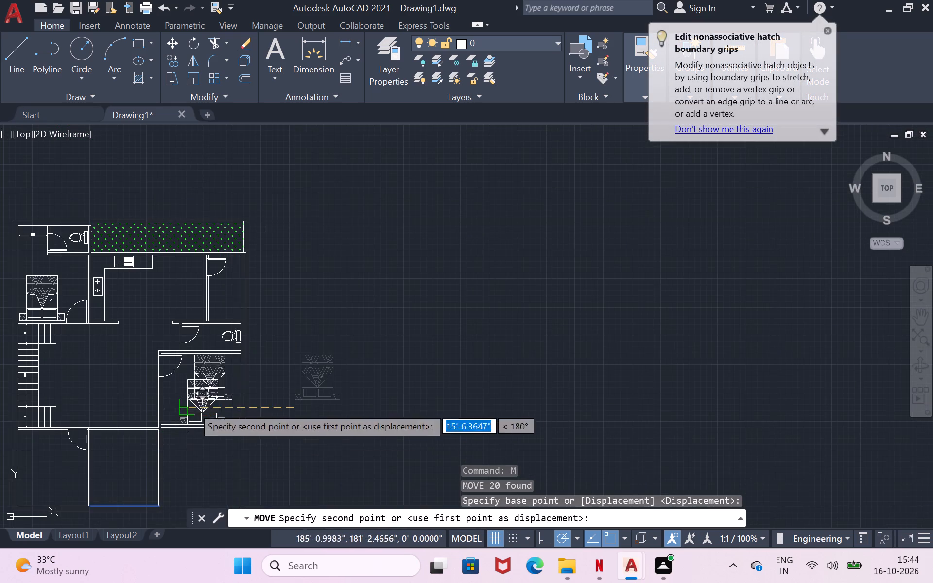
{"action": "scroll", "coordinate": [24, 481], "scroll_direction": "up", "scroll_amount": 4}
{"action": "scroll", "coordinate": [51, 456], "scroll_direction": "down", "scroll_amount": 4}
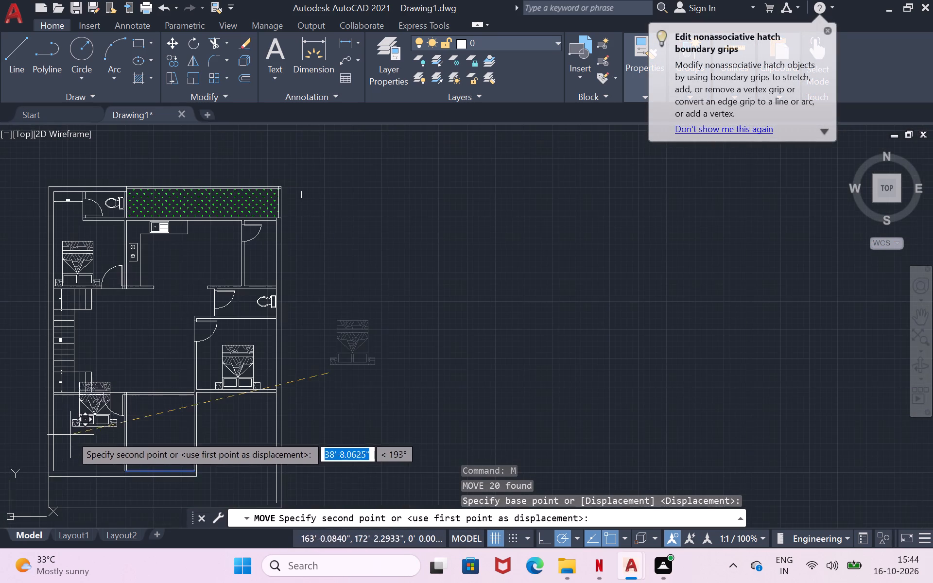
{"action": "scroll", "coordinate": [42, 504], "scroll_direction": "up", "scroll_amount": 3}
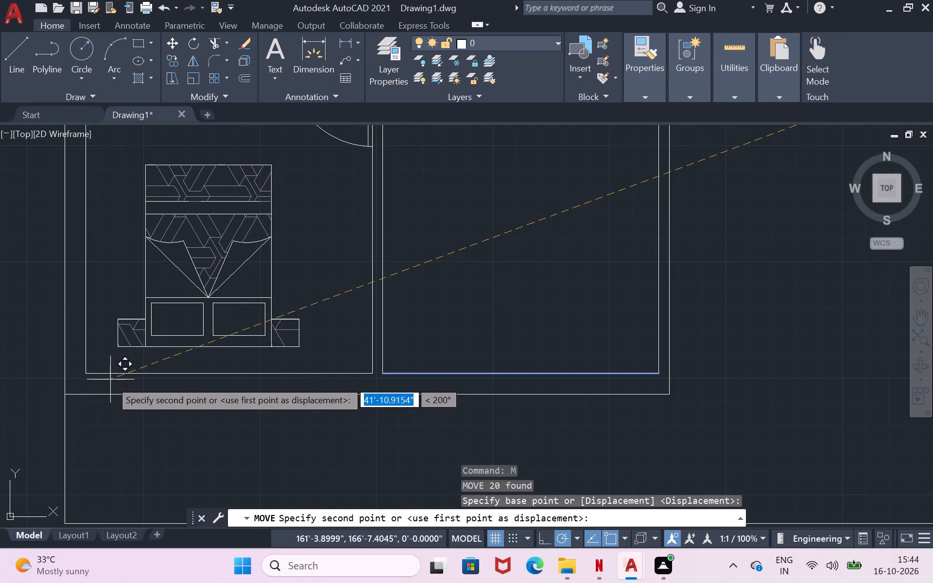
{"action": "left_click", "coordinate": [114, 405]}
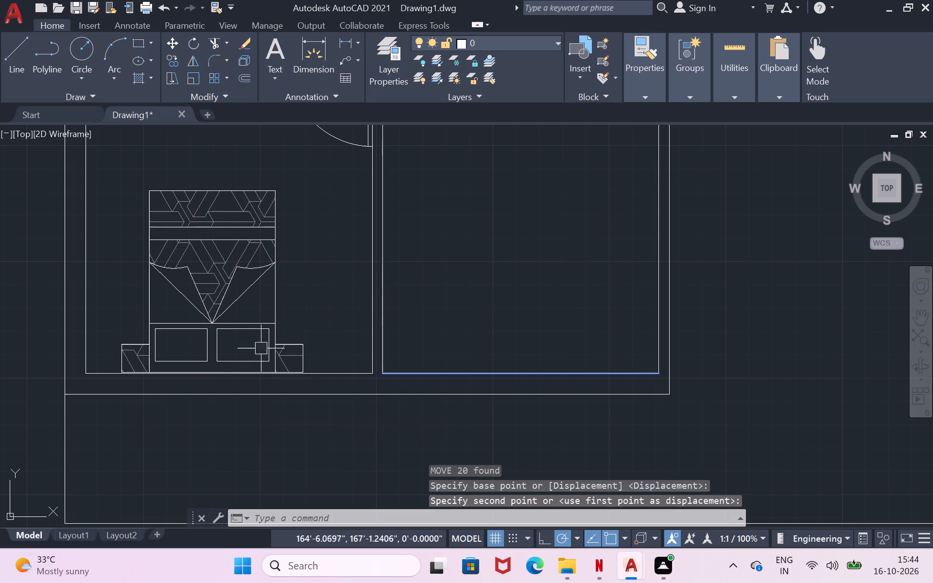
Delete the short stray line left outside the plan beside the green hatched strip.
{"action": "scroll", "coordinate": [480, 307], "scroll_direction": "down", "scroll_amount": 3}
{"action": "scroll", "coordinate": [695, 223], "scroll_direction": "down", "scroll_amount": 1}
{"action": "scroll", "coordinate": [777, 189], "scroll_direction": "down", "scroll_amount": 2}
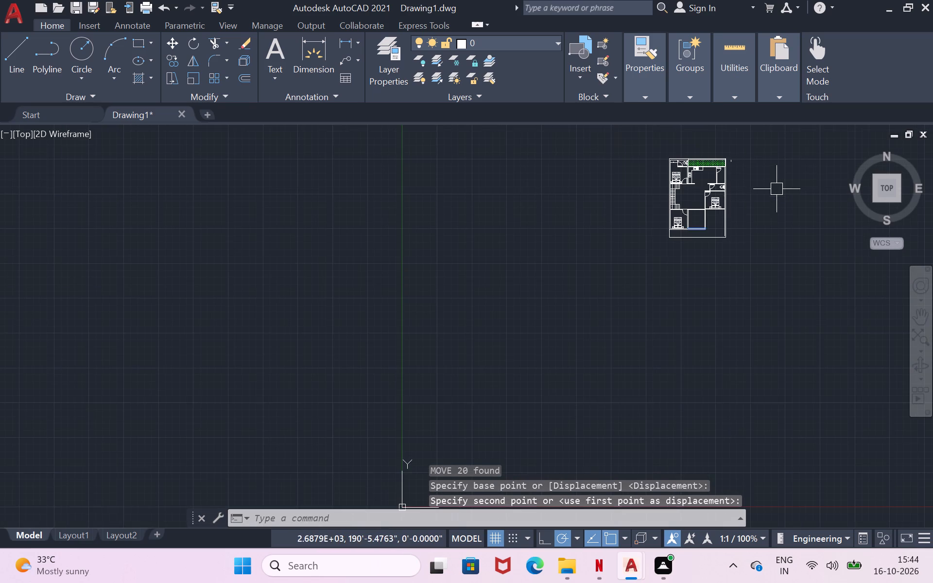
{"action": "scroll", "coordinate": [735, 161], "scroll_direction": "up", "scroll_amount": 4}
{"action": "left_click", "coordinate": [709, 164]}
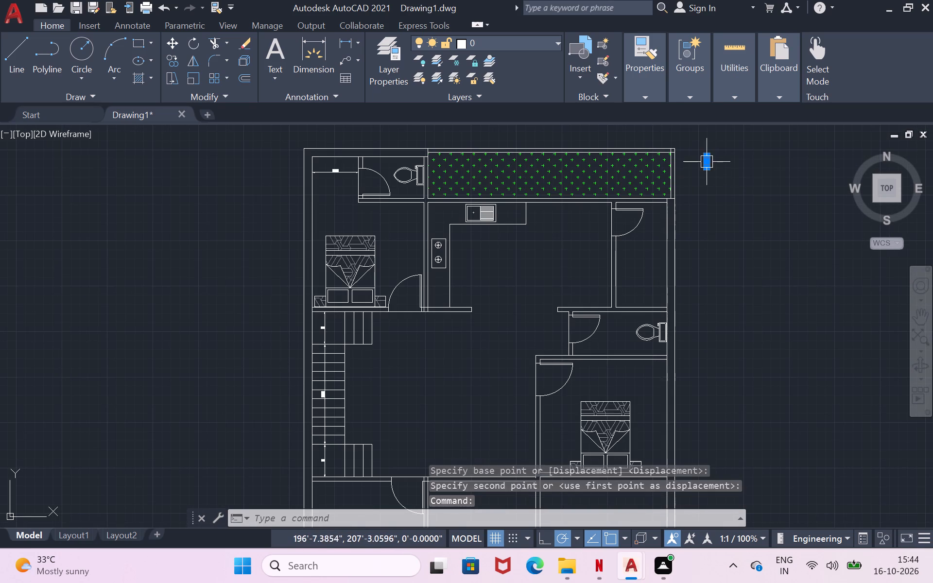
{"action": "key", "text": "Delete"}
Draw a vertical line from the second front room's outer bottom corner down to the plot's bottom boundary line.
{"action": "scroll", "coordinate": [744, 171], "scroll_direction": "down", "scroll_amount": 2}
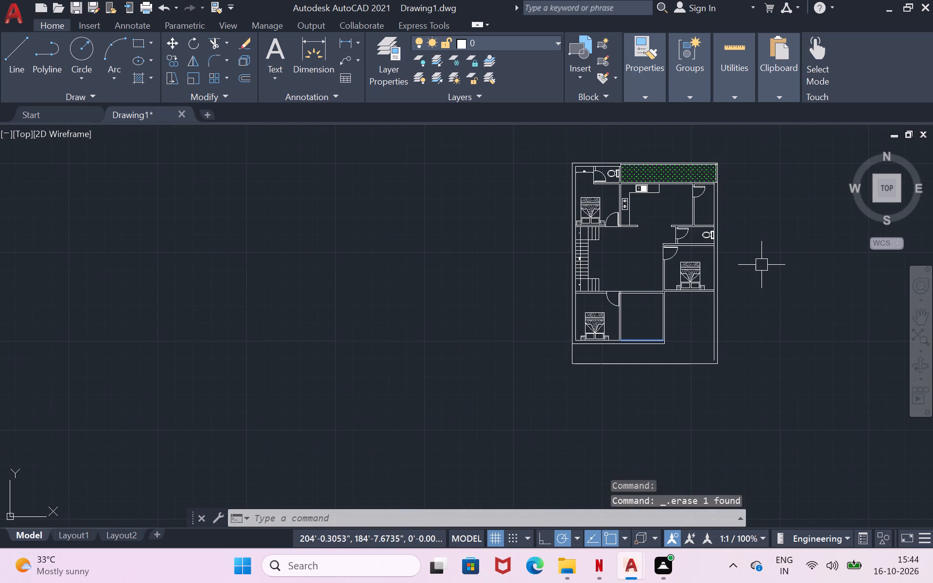
{"action": "scroll", "coordinate": [761, 265], "scroll_direction": "up", "scroll_amount": 1}
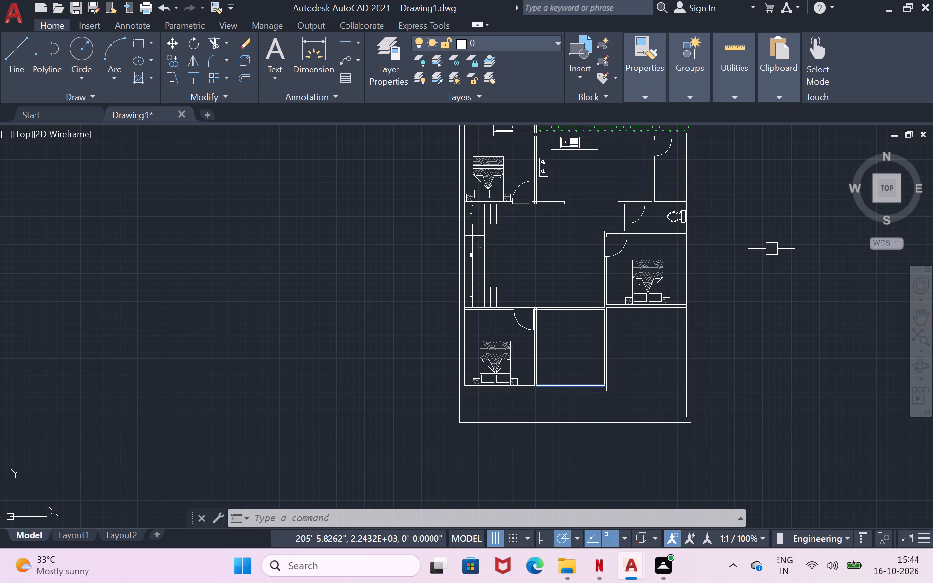
{"action": "scroll", "coordinate": [585, 451], "scroll_direction": "up", "scroll_amount": 2}
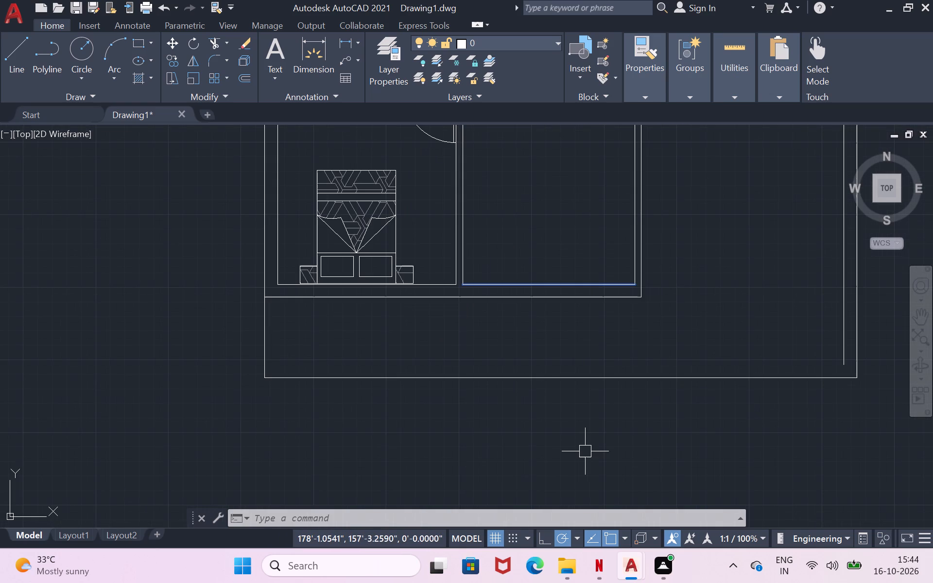
{"action": "key", "text": "l"}
{"action": "key", "text": "Return"}
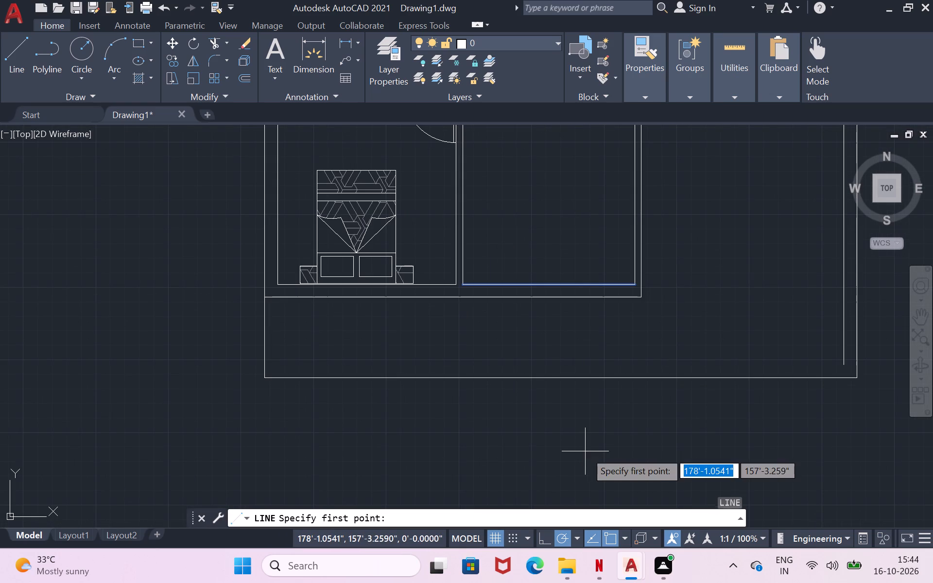
{"action": "left_click", "coordinate": [647, 296]}
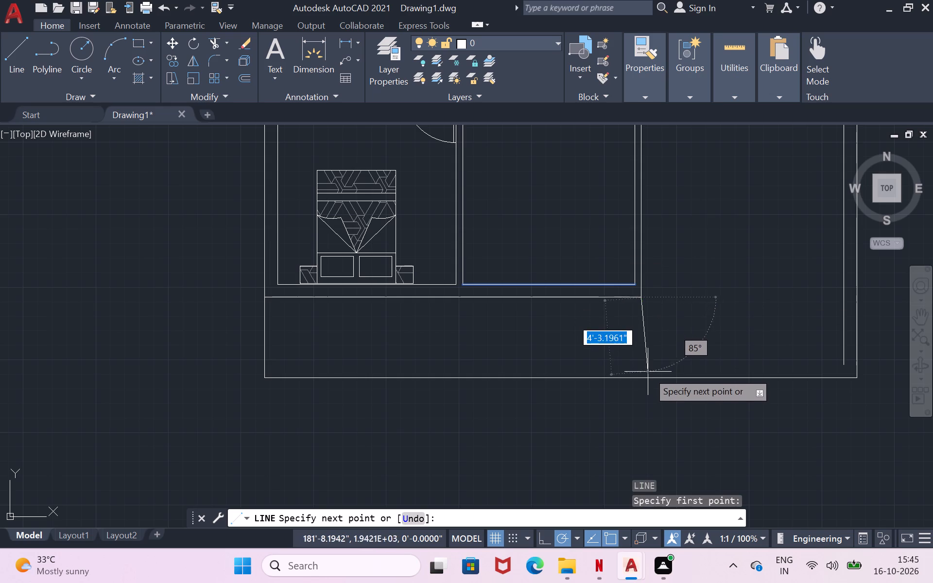
{"action": "left_click", "coordinate": [640, 385]}
{"action": "key", "text": "Return"}
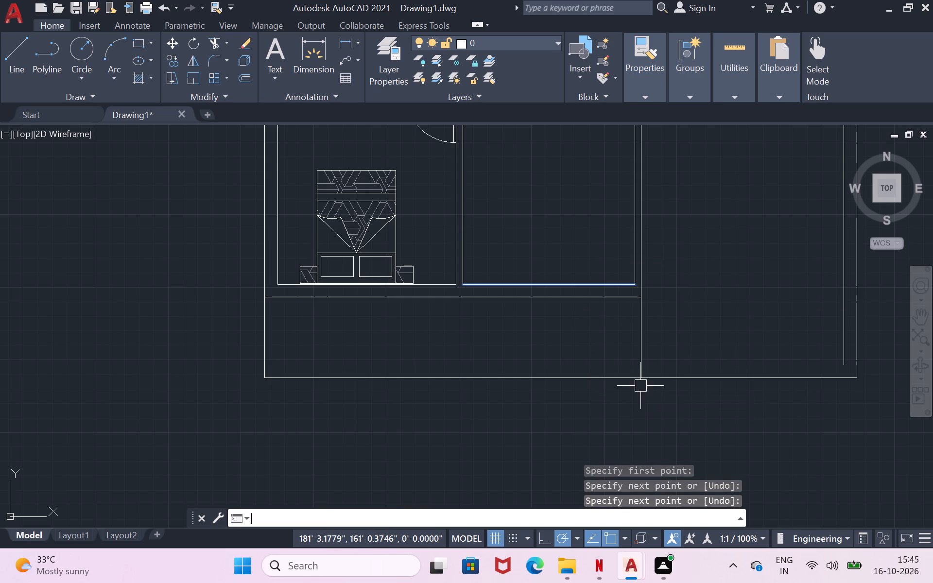
{"action": "scroll", "coordinate": [640, 386], "scroll_direction": "down", "scroll_amount": 1}
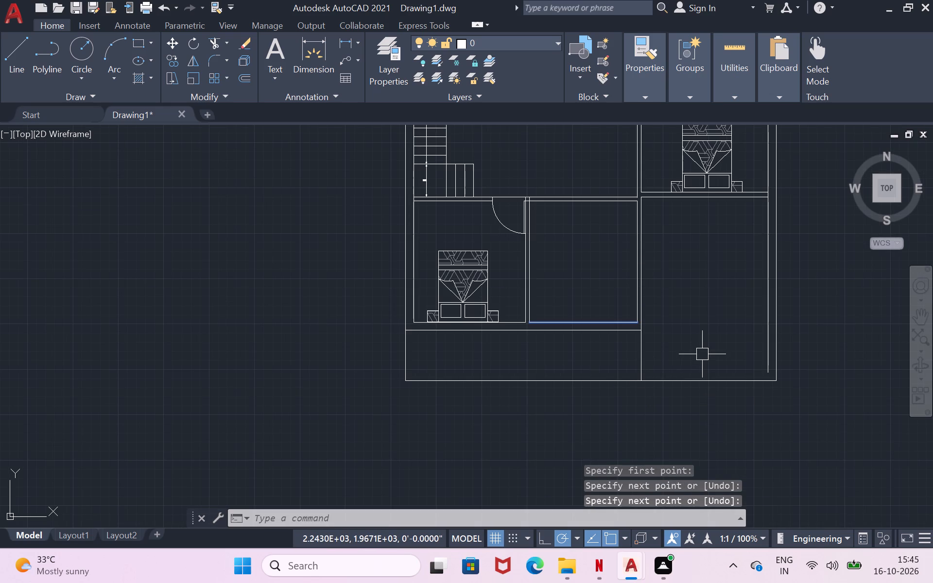
Draw a short vertical line continuing the inner line of the plot's right-hand wall down to the bottom boundary line.
{"action": "left_click", "coordinate": [19, 66]}
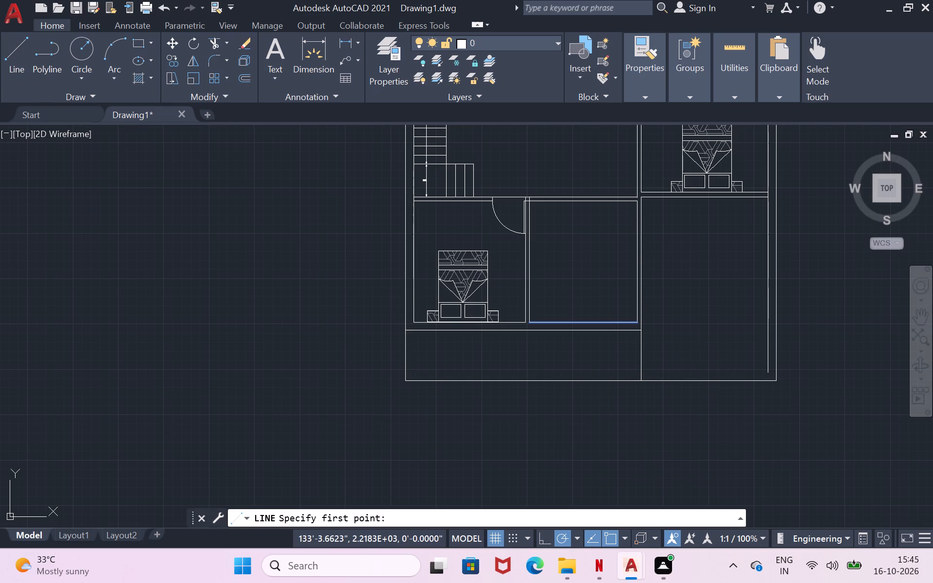
{"action": "scroll", "coordinate": [791, 385], "scroll_direction": "up", "scroll_amount": 1}
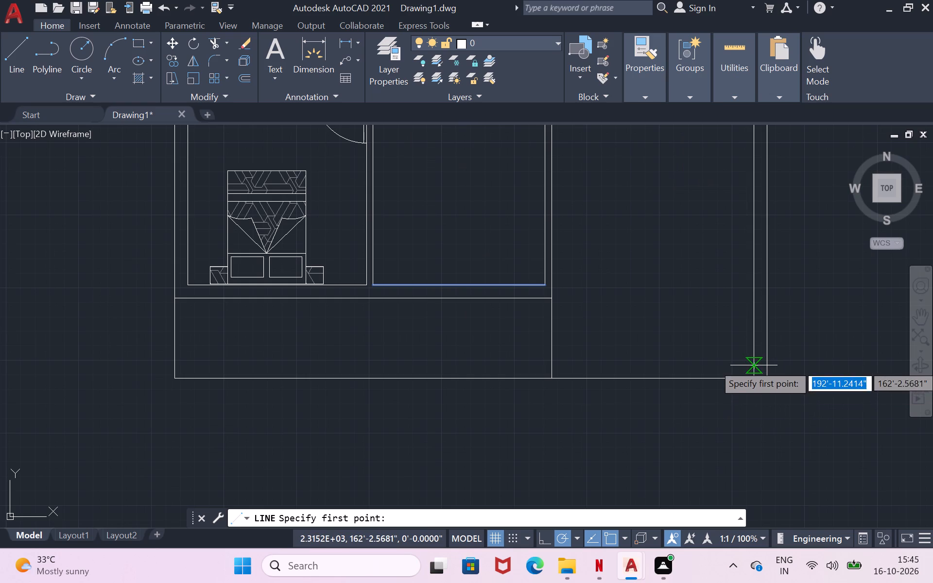
{"action": "left_click", "coordinate": [752, 364]}
{"action": "left_click", "coordinate": [752, 380]}
{"action": "key", "text": "Return"}
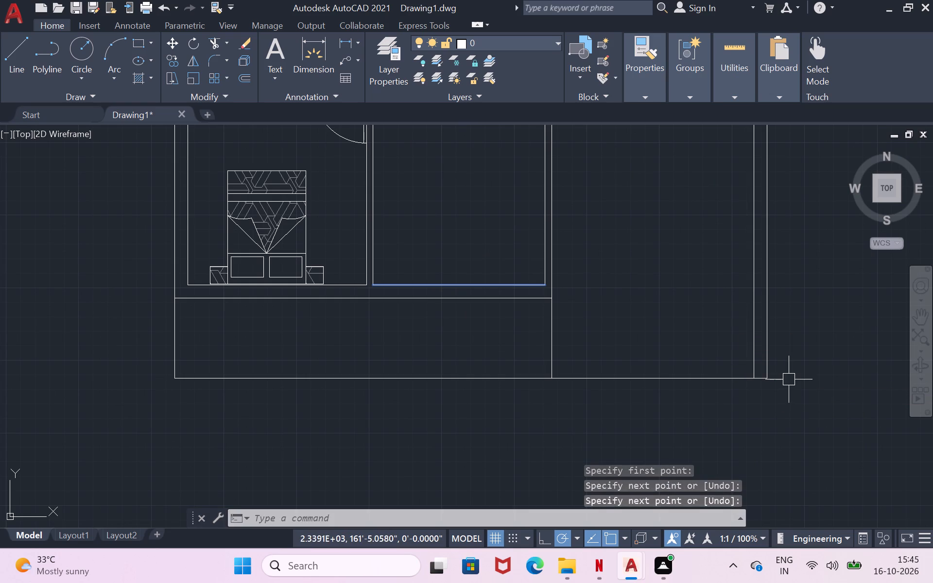
Draw two short vertical jamb lines about 3.5 feet apart across the second front room's top wall, near its right corner.
{"action": "scroll", "coordinate": [768, 386], "scroll_direction": "down", "scroll_amount": 2}
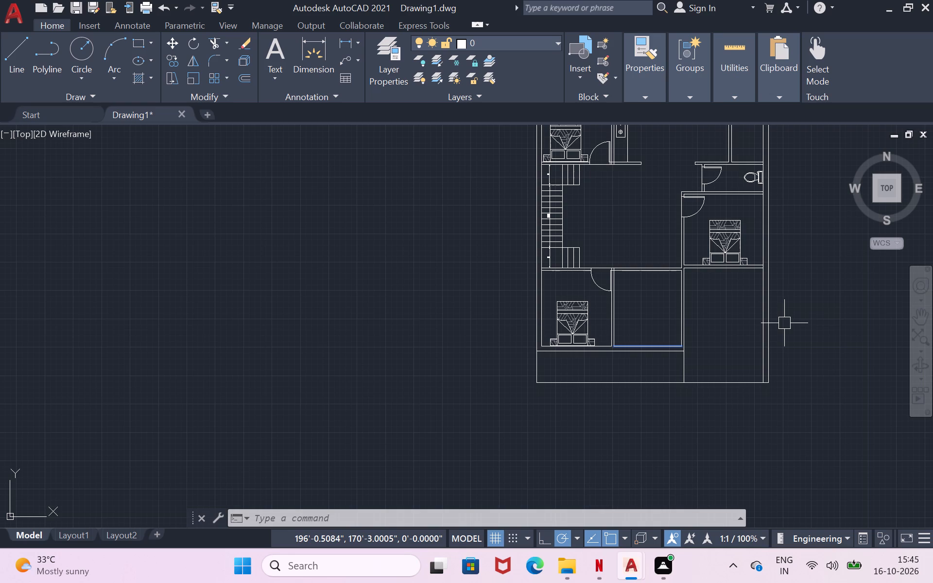
{"action": "scroll", "coordinate": [784, 323], "scroll_direction": "down", "scroll_amount": 1}
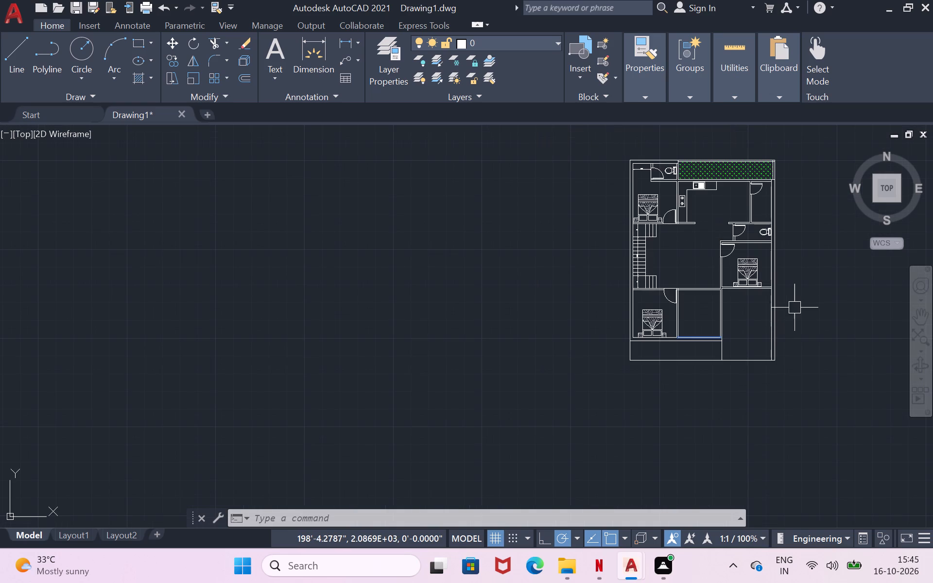
{"action": "scroll", "coordinate": [795, 307], "scroll_direction": "up", "scroll_amount": 1}
{"action": "scroll", "coordinate": [666, 377], "scroll_direction": "up", "scroll_amount": 2}
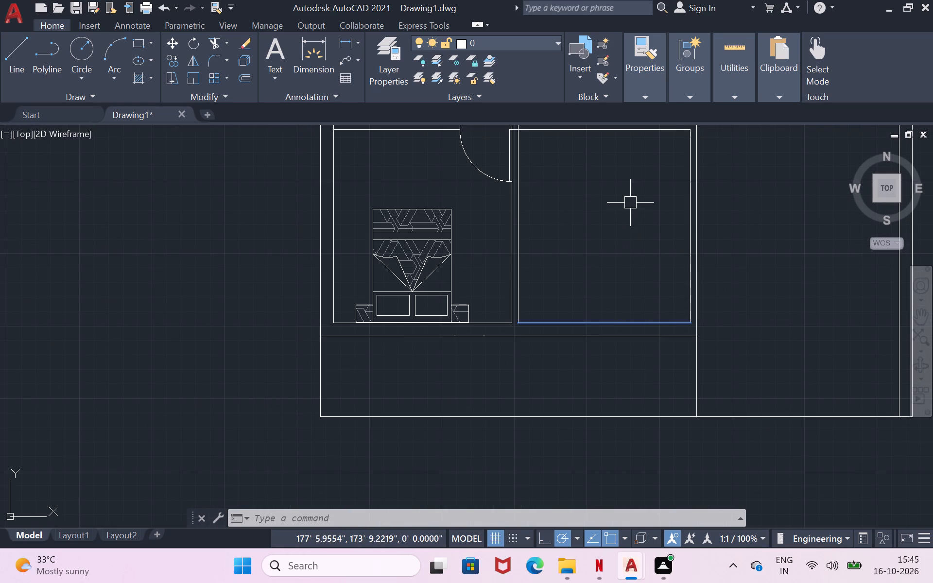
{"action": "scroll", "coordinate": [630, 203], "scroll_direction": "down", "scroll_amount": 1}
{"action": "scroll", "coordinate": [661, 136], "scroll_direction": "up", "scroll_amount": 2}
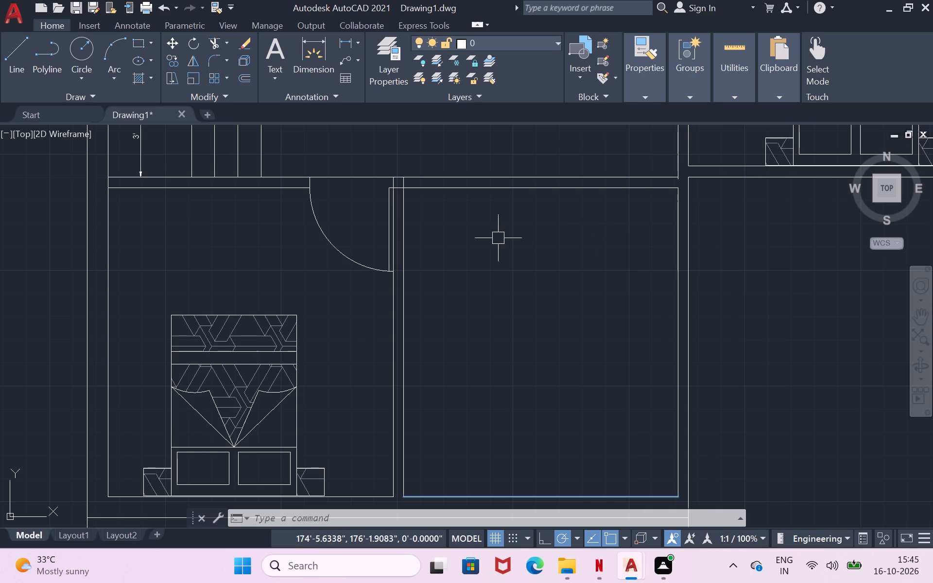
{"action": "key", "text": "l"}
{"action": "key", "text": "Return"}
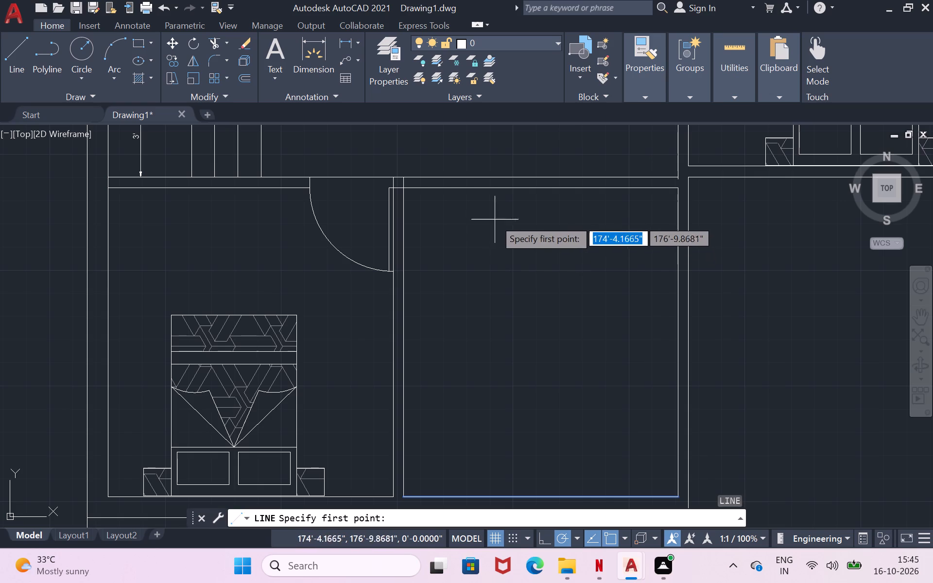
{"action": "left_click", "coordinate": [555, 177]}
{"action": "left_click", "coordinate": [554, 187]}
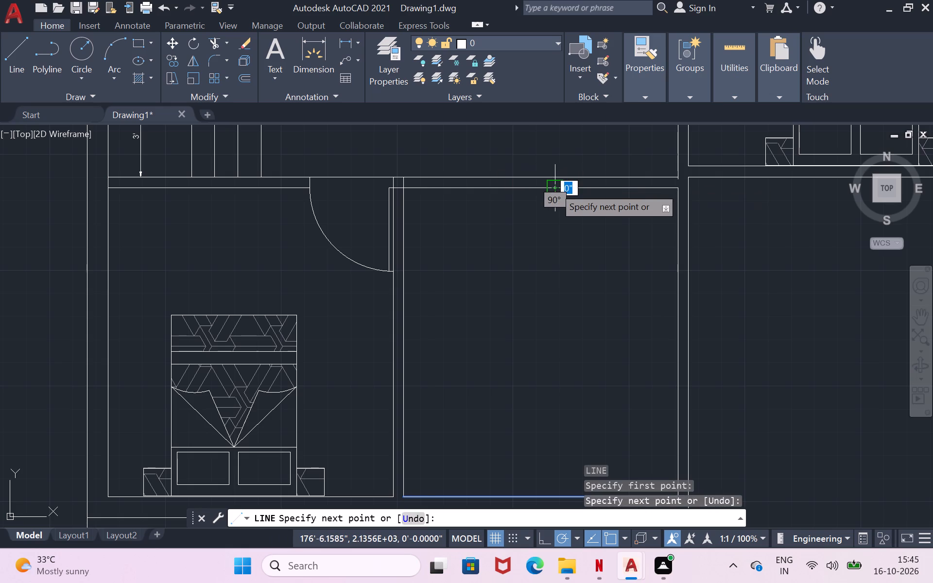
{"action": "key", "text": "Return"}
{"action": "key", "text": "Return"}
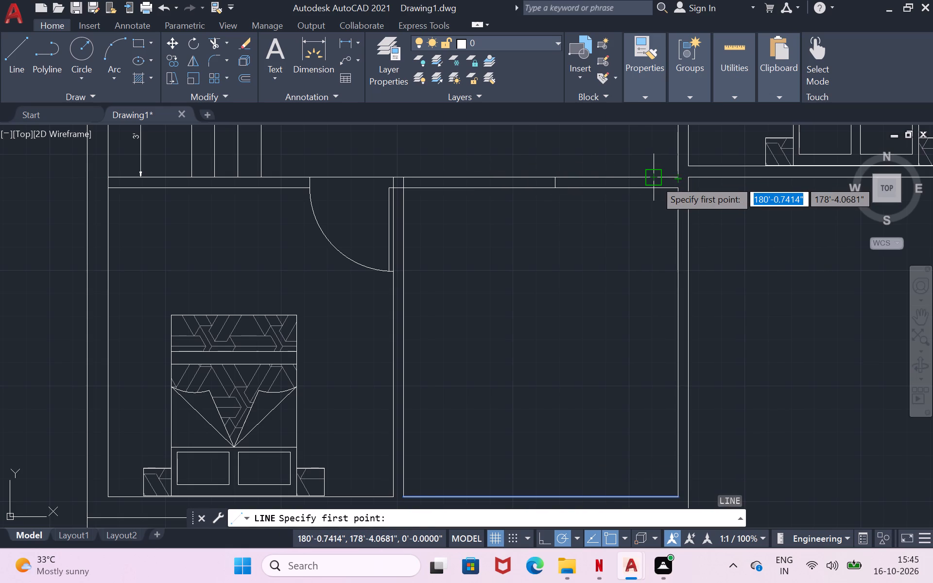
{"action": "left_click", "coordinate": [657, 179]}
{"action": "left_click", "coordinate": [657, 193]}
{"action": "key", "text": "Return"}
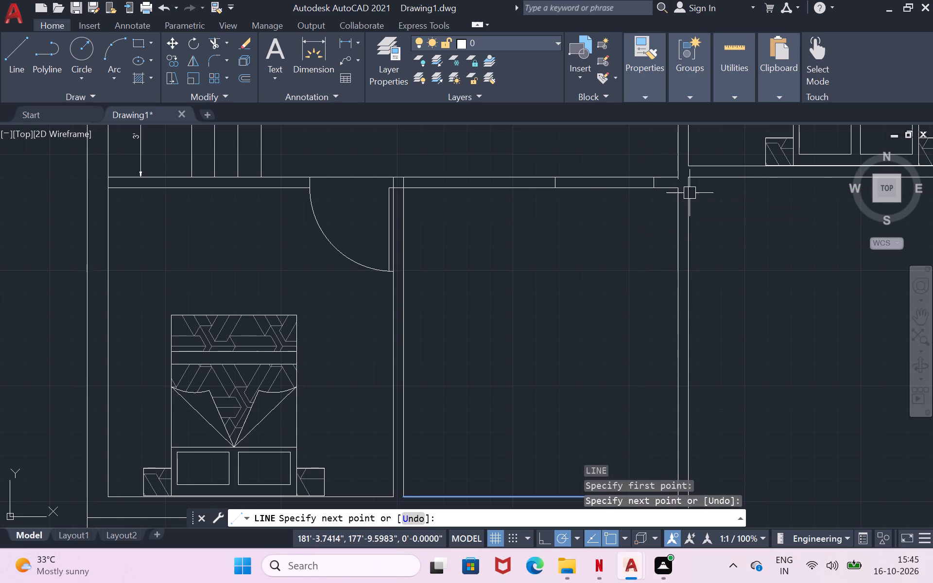
Trim both wall lines between the two jamb lines to open a doorway into the second front room.
{"action": "type", "text": "tr"}
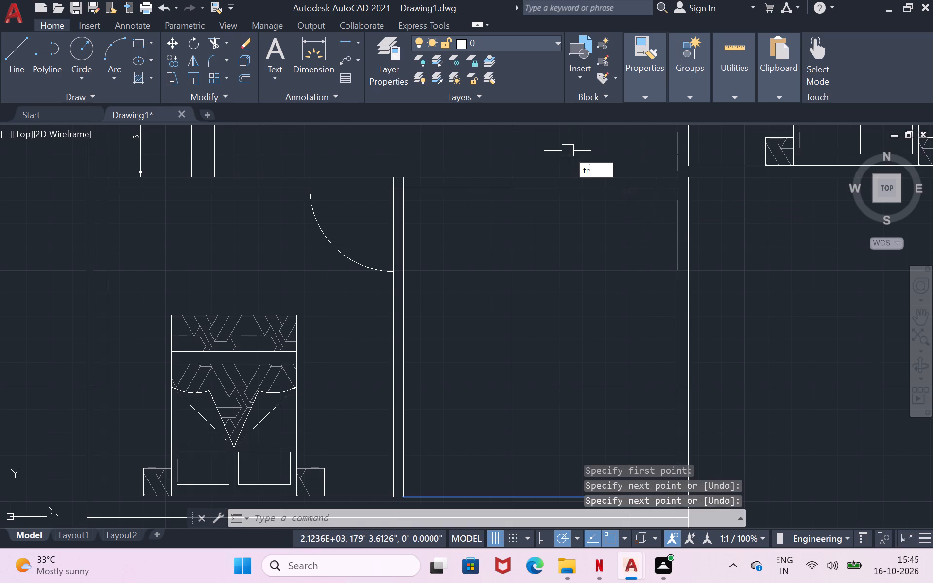
{"action": "key", "text": "space"}
{"action": "left_click", "coordinate": [583, 177]}
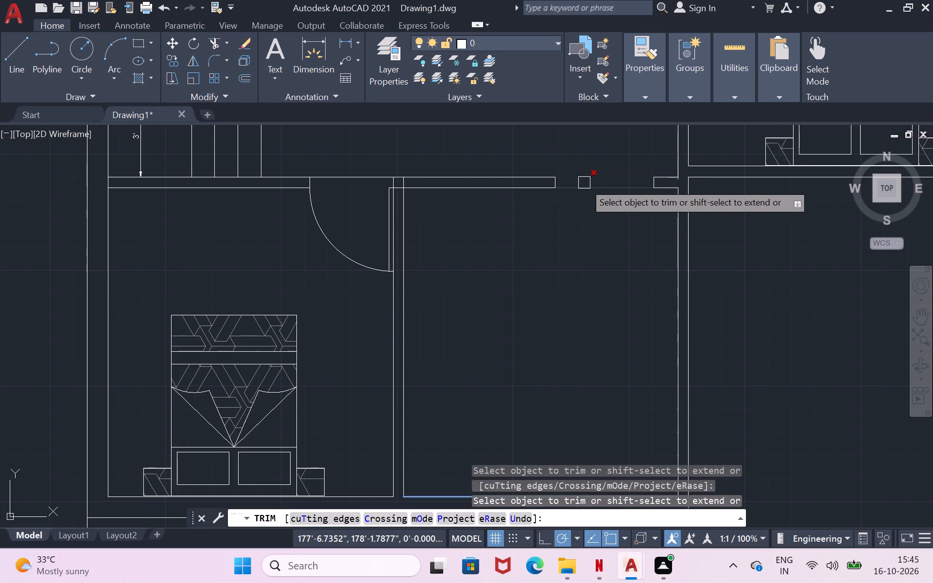
{"action": "left_click", "coordinate": [584, 183]}
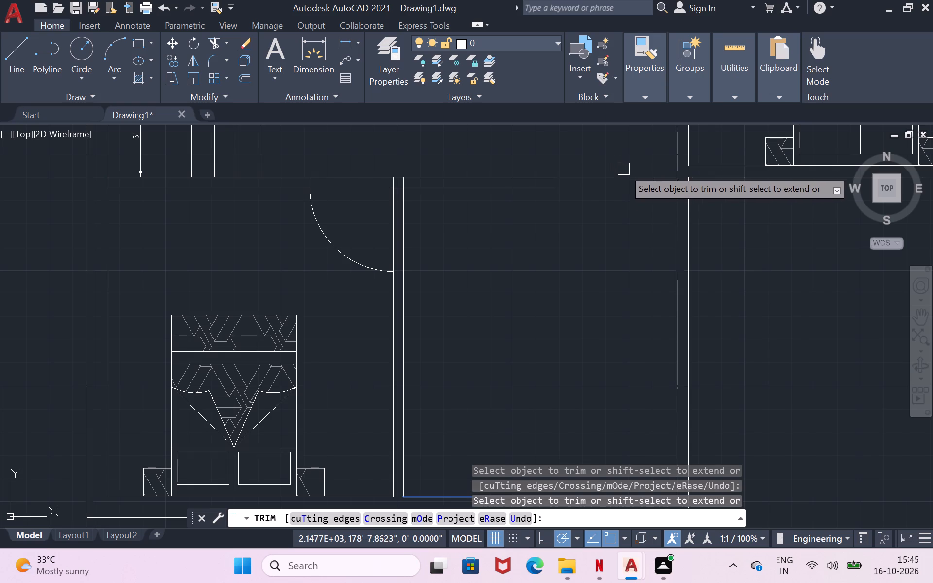
{"action": "scroll", "coordinate": [635, 237], "scroll_direction": "down", "scroll_amount": 2}
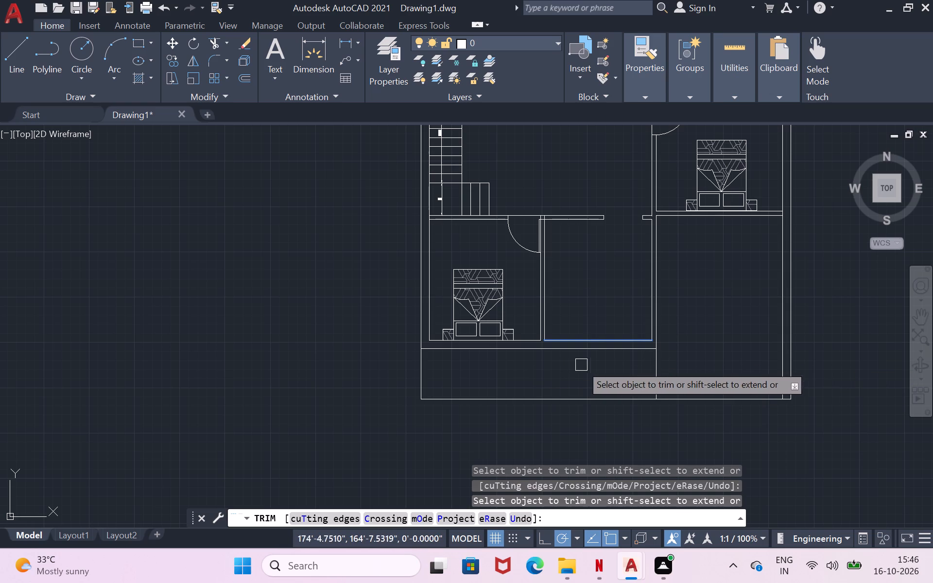
{"action": "scroll", "coordinate": [687, 369], "scroll_direction": "down", "scroll_amount": 1}
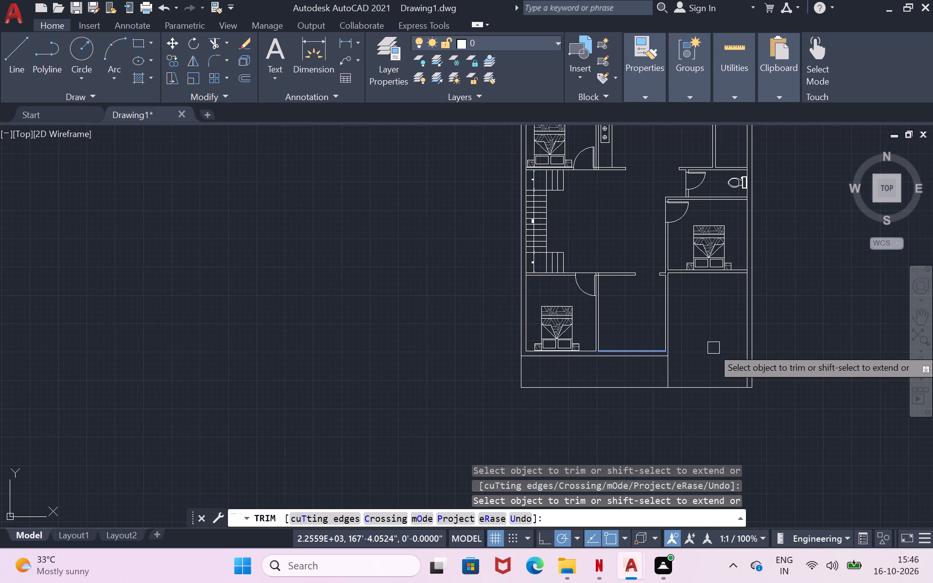
{"action": "scroll", "coordinate": [715, 347], "scroll_direction": "down", "scroll_amount": 2}
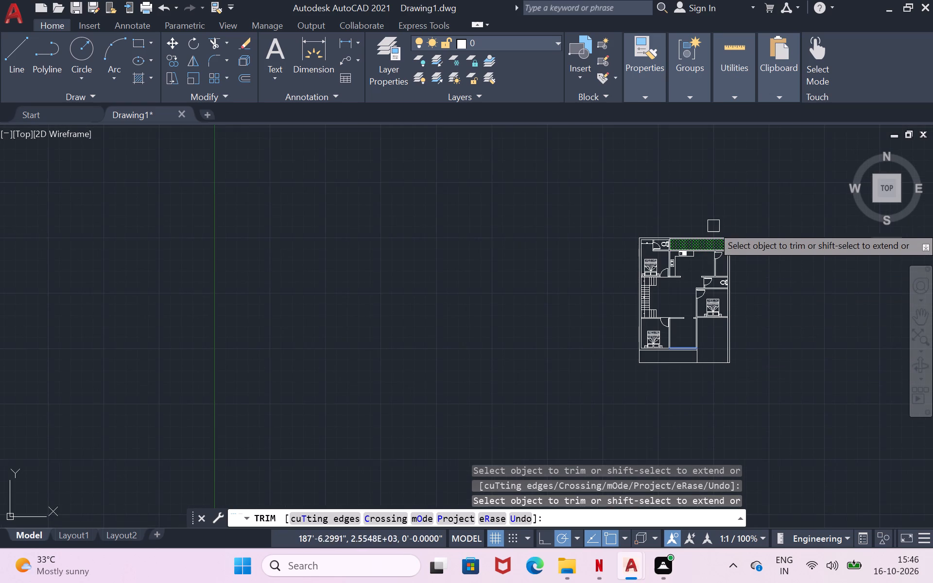
{"action": "scroll", "coordinate": [713, 225], "scroll_direction": "up", "scroll_amount": 1}
{"action": "scroll", "coordinate": [668, 446], "scroll_direction": "up", "scroll_amount": 1}
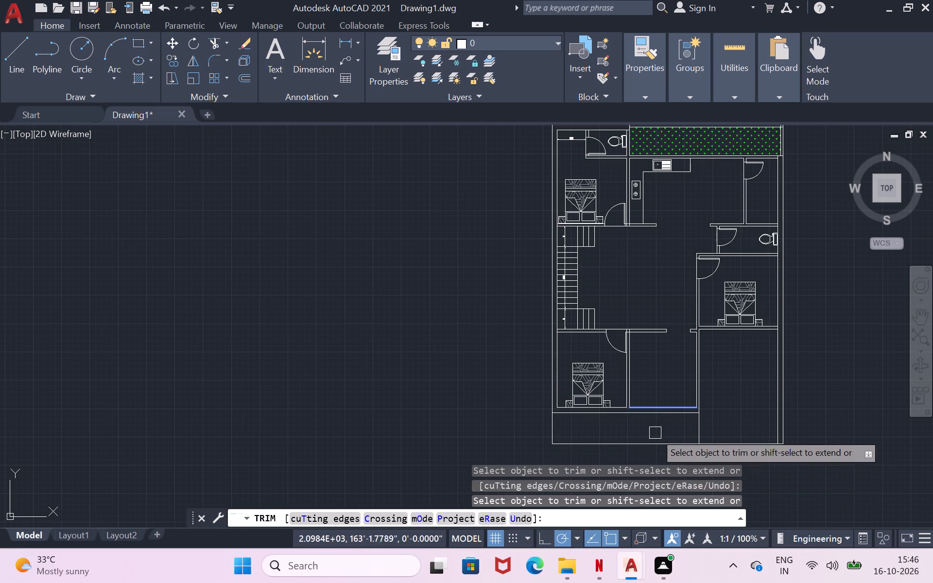
{"action": "scroll", "coordinate": [655, 433], "scroll_direction": "up", "scroll_amount": 3}
{"action": "key", "text": "Return"}
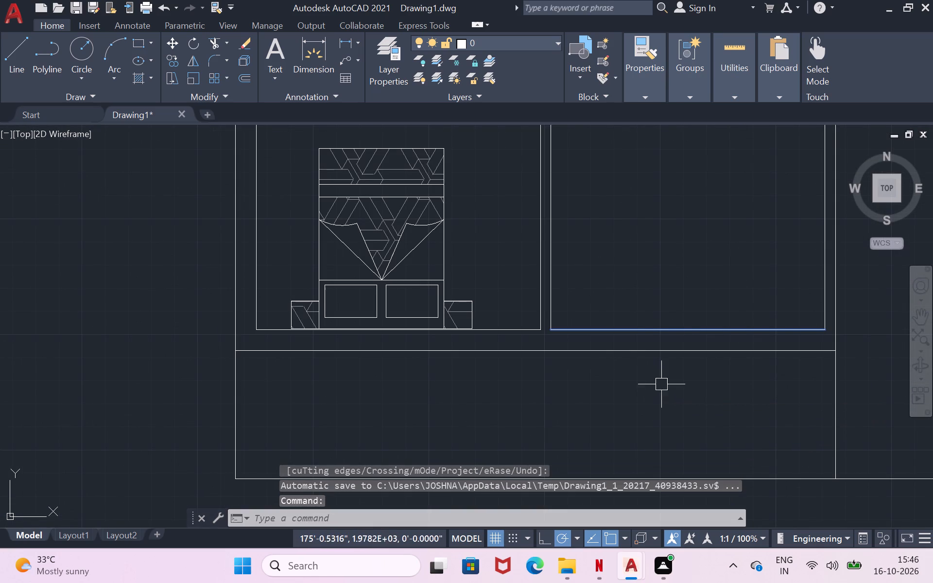
Create two new layers and name the first one windows.
{"action": "left_click", "coordinate": [555, 41]}
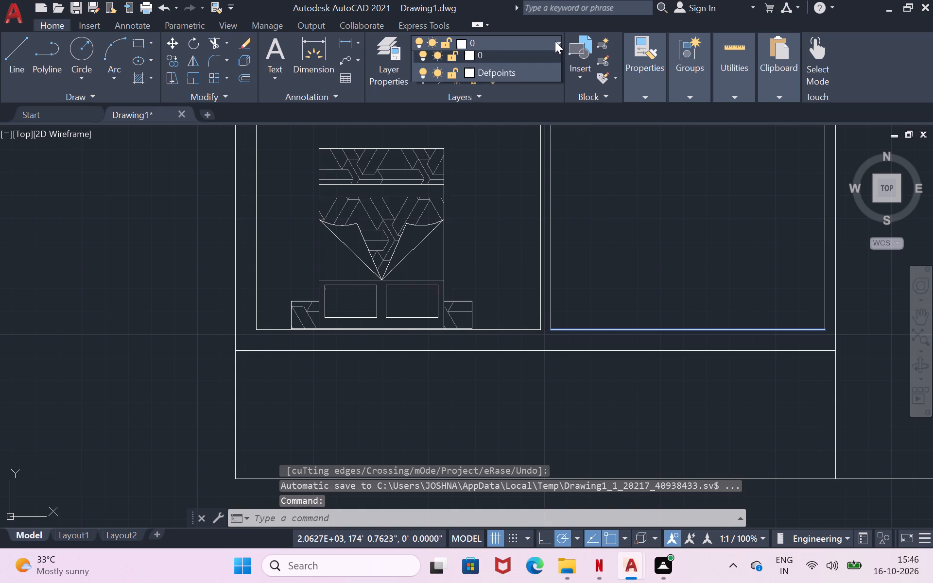
{"action": "left_click", "coordinate": [548, 36]}
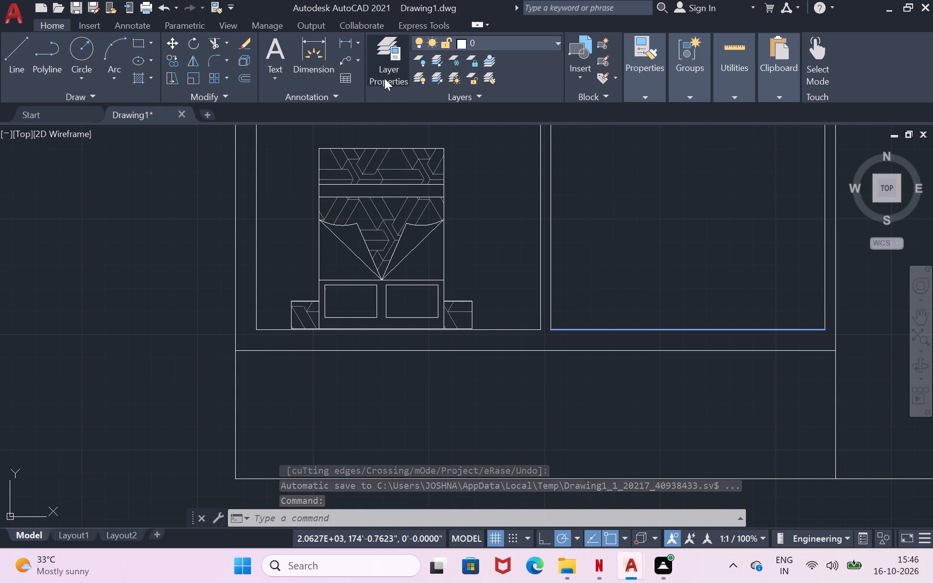
{"action": "left_click", "coordinate": [384, 78]}
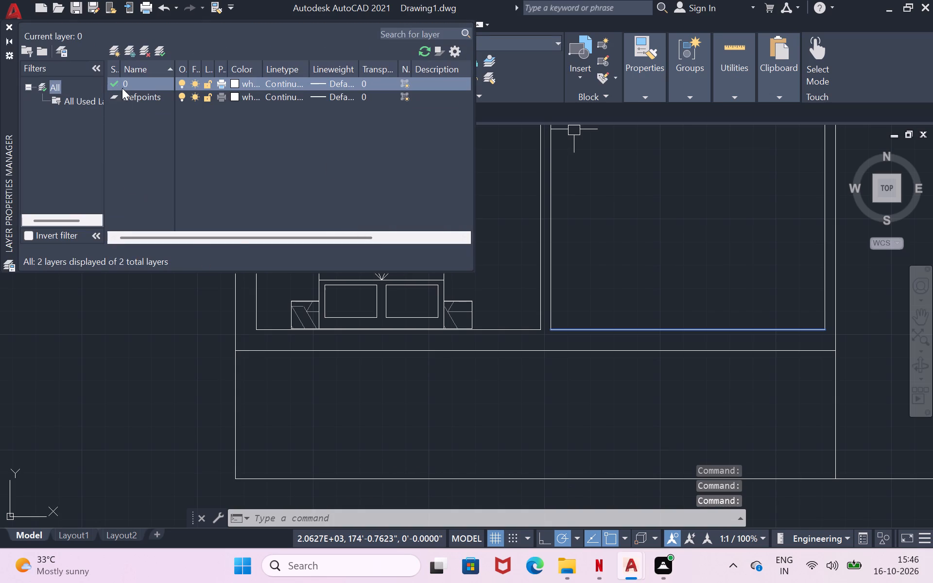
{"action": "left_click", "coordinate": [120, 52]}
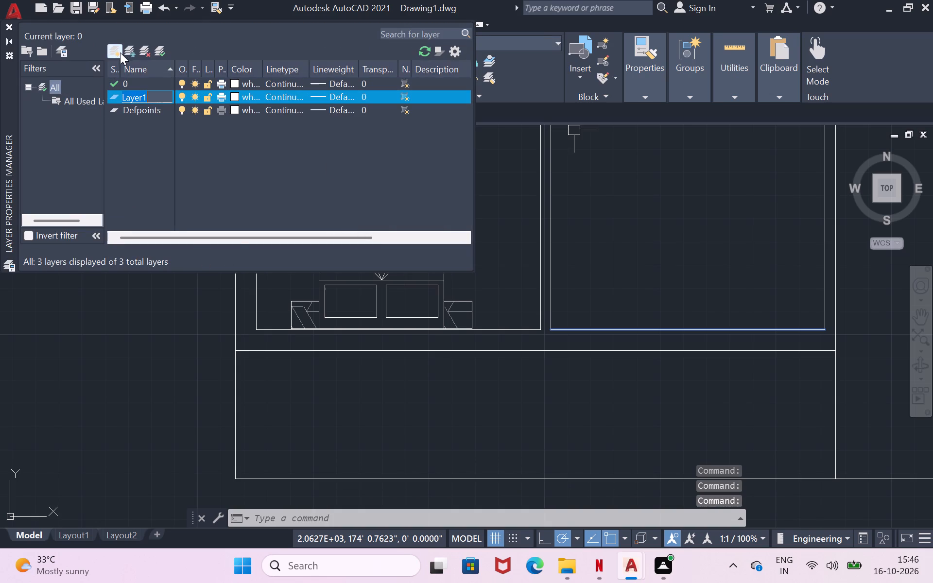
{"action": "left_click", "coordinate": [120, 52]}
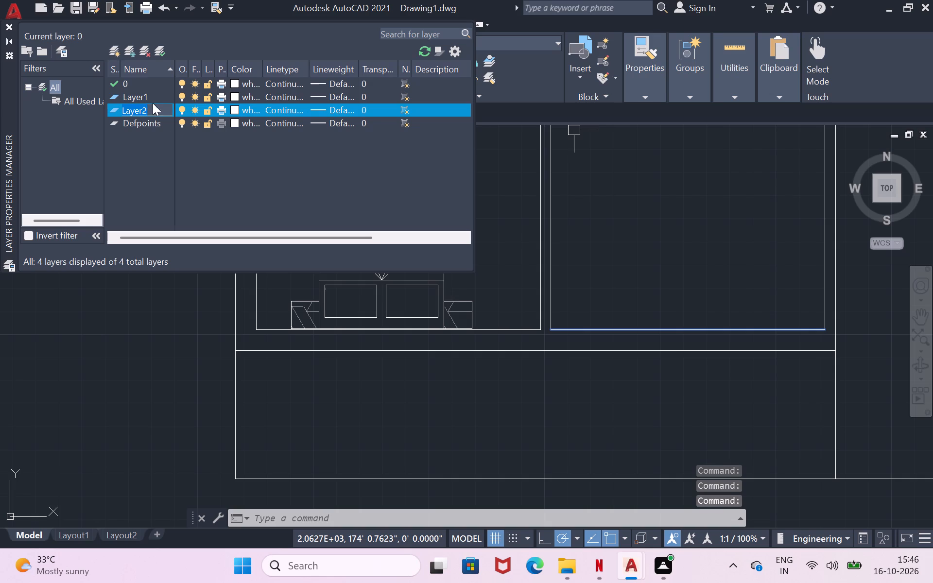
{"action": "left_click", "coordinate": [153, 103]}
{"action": "left_click", "coordinate": [153, 99]}
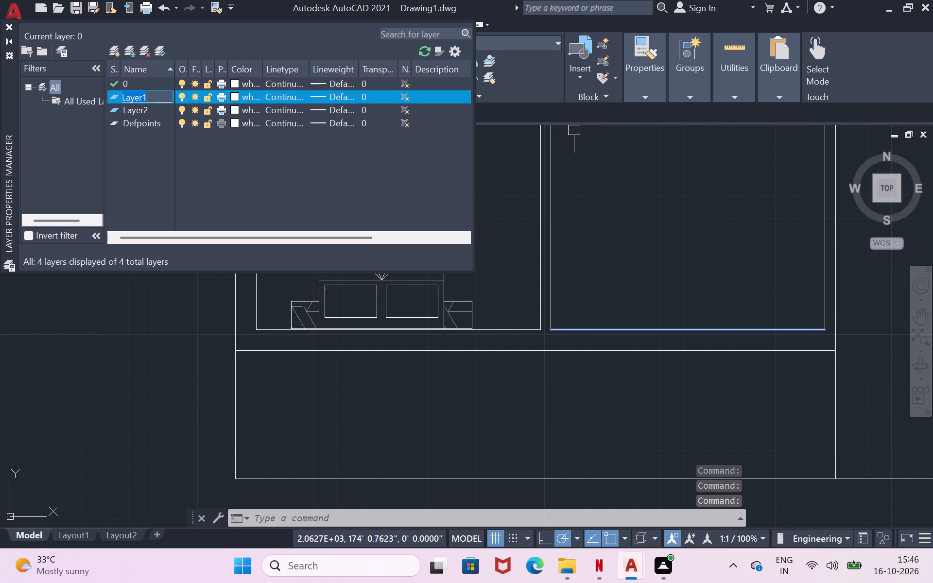
{"action": "key", "text": "BackSpace"}
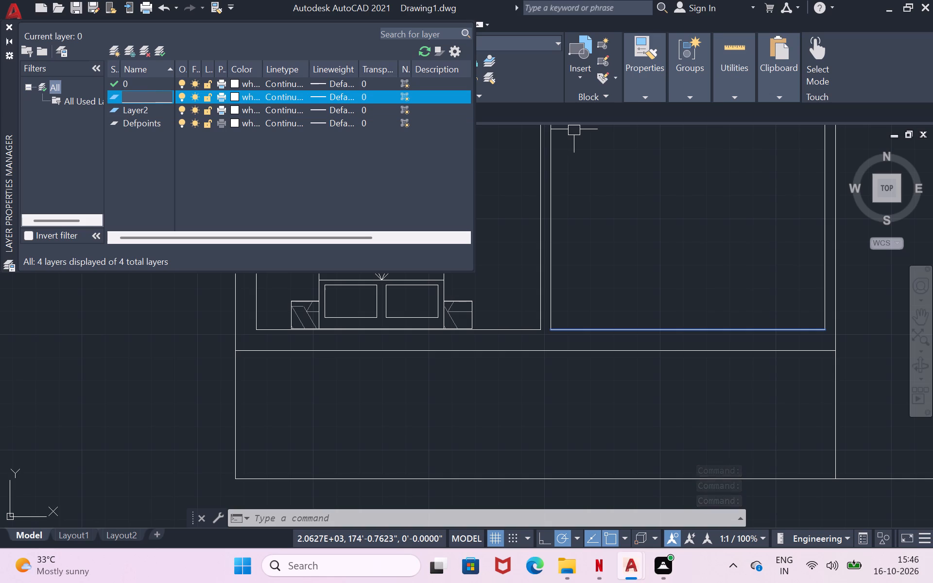
{"action": "type", "text": "windo"}
{"action": "key", "text": "w"}
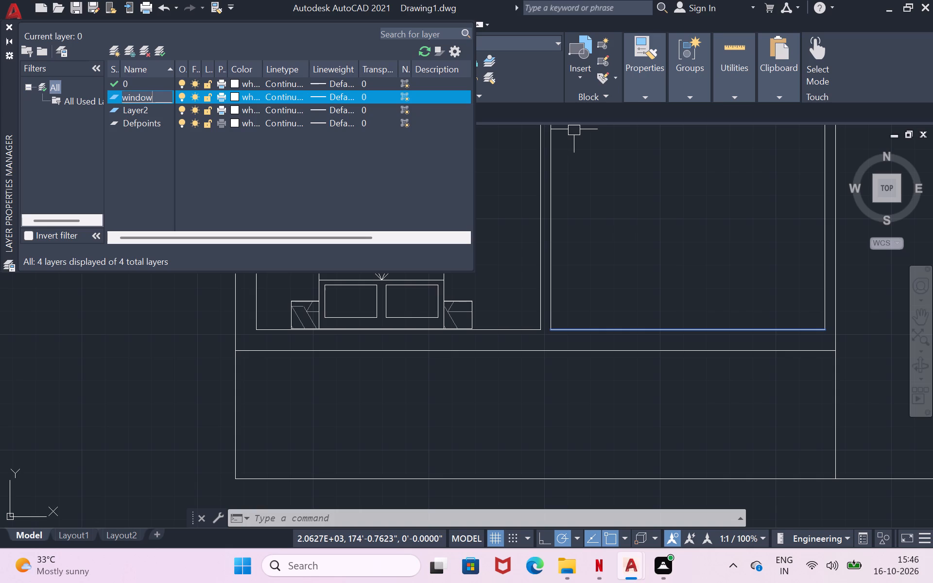
{"action": "key", "text": "s"}
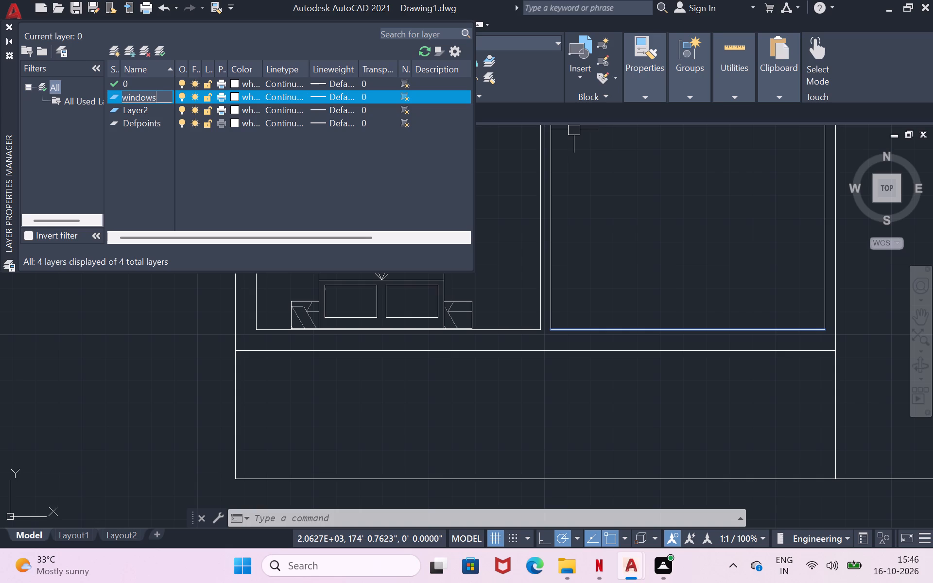
Set the second new layer's color to red and the windows layer's color to blue.
{"action": "left_click", "coordinate": [149, 108]}
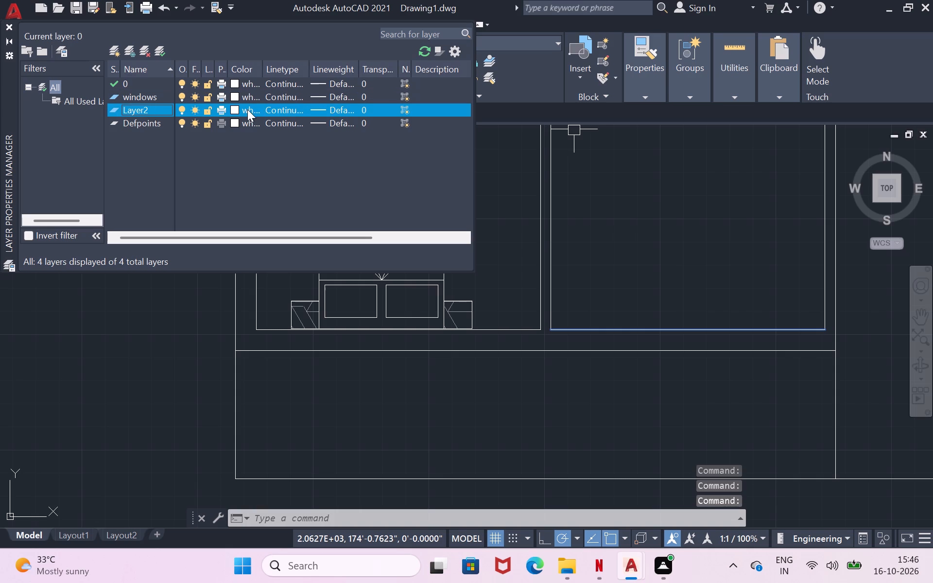
{"action": "left_click", "coordinate": [234, 109]}
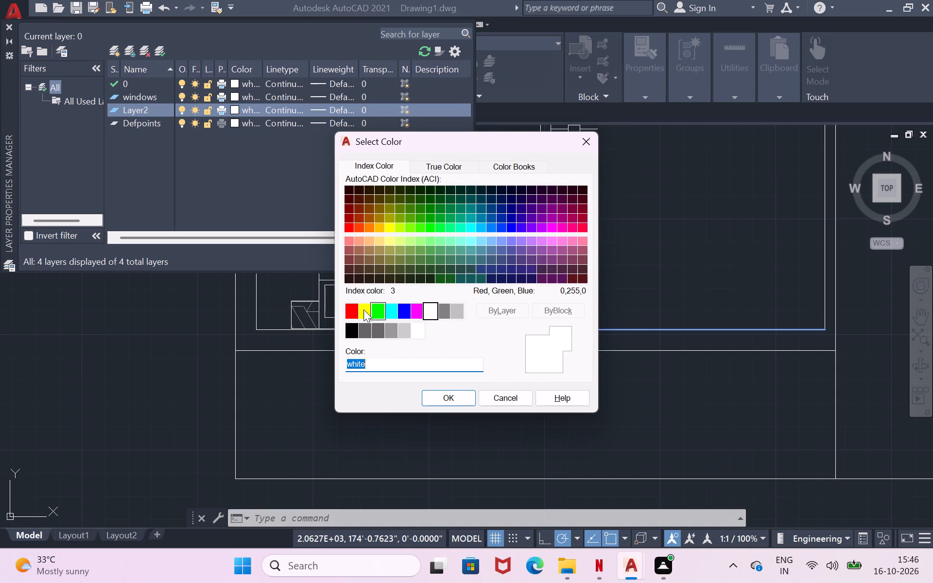
{"action": "left_click", "coordinate": [347, 313]}
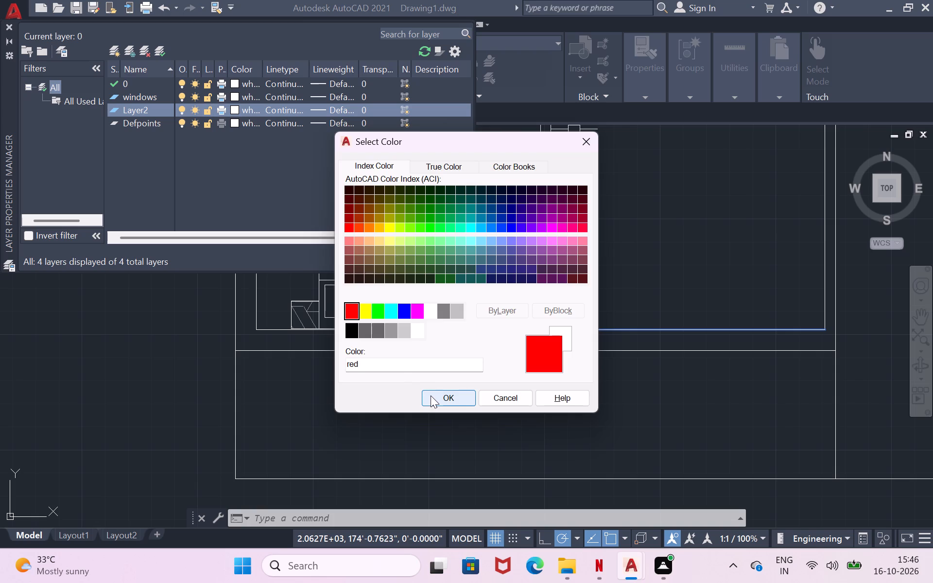
{"action": "left_click", "coordinate": [431, 395]}
{"action": "left_click", "coordinate": [233, 94]}
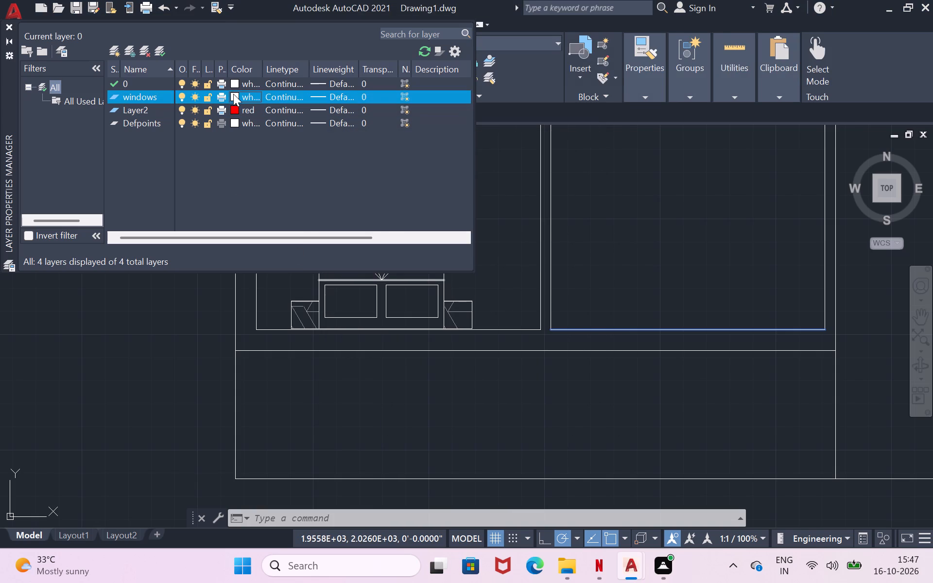
{"action": "left_click", "coordinate": [402, 311]}
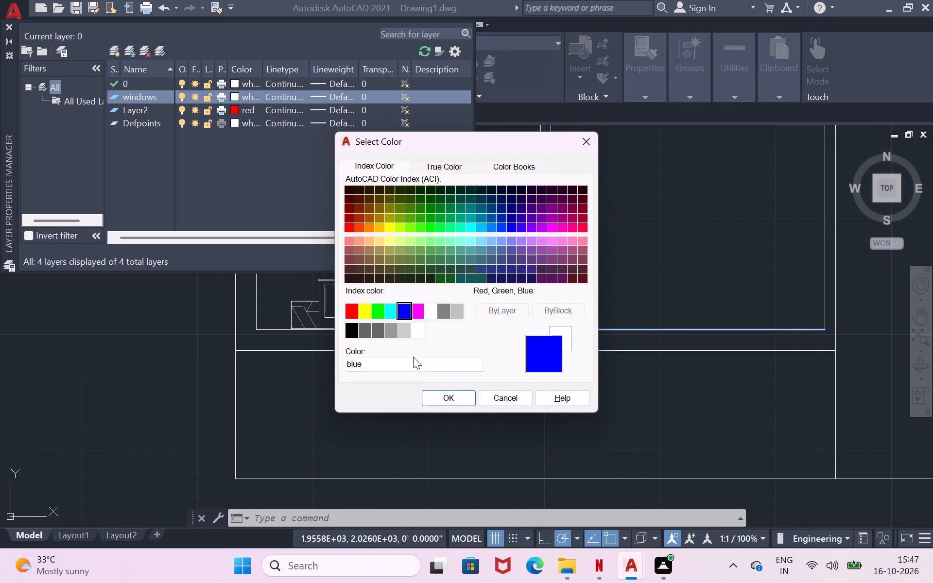
{"action": "left_click", "coordinate": [445, 398]}
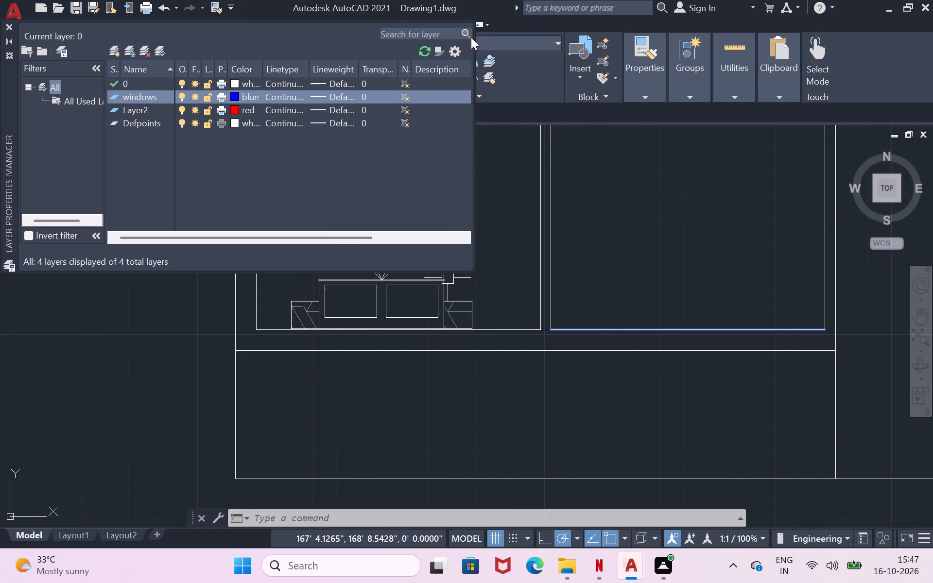
{"action": "left_click", "coordinate": [10, 22]}
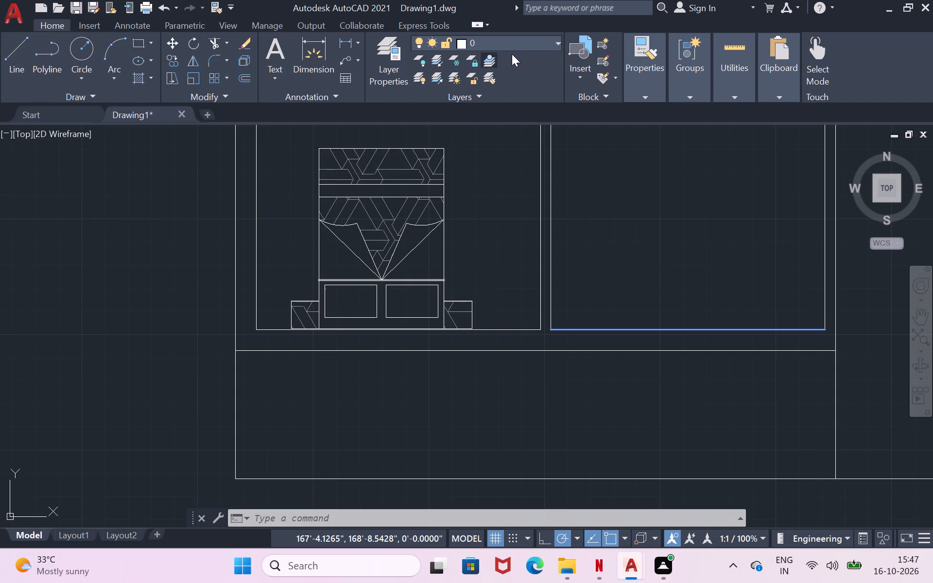
Make the windows layer current.
{"action": "left_click", "coordinate": [513, 38]}
{"action": "left_click", "coordinate": [508, 118]}
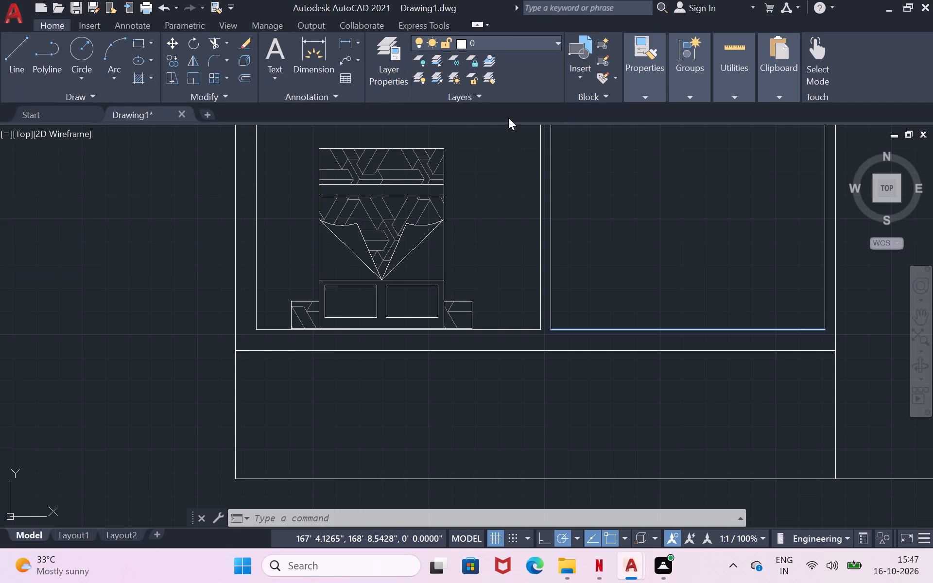
{"action": "scroll", "coordinate": [458, 435], "scroll_direction": "up", "scroll_amount": 1}
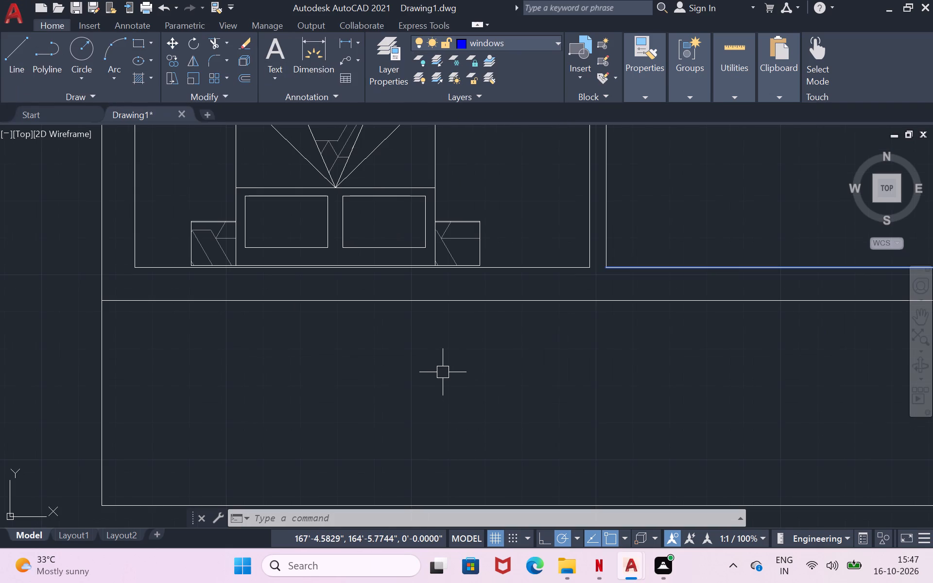
Draw a window jamb line across the thickness of the second front room's bottom wall, ending back at its midpoint.
{"action": "key", "text": "l"}
{"action": "key", "text": "Return"}
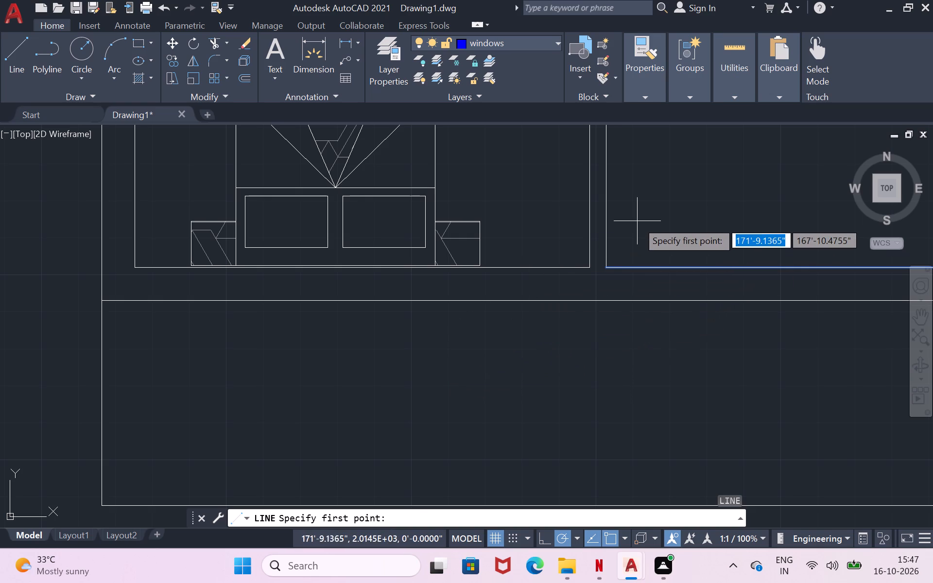
{"action": "scroll", "coordinate": [481, 323], "scroll_direction": "up", "scroll_amount": 1}
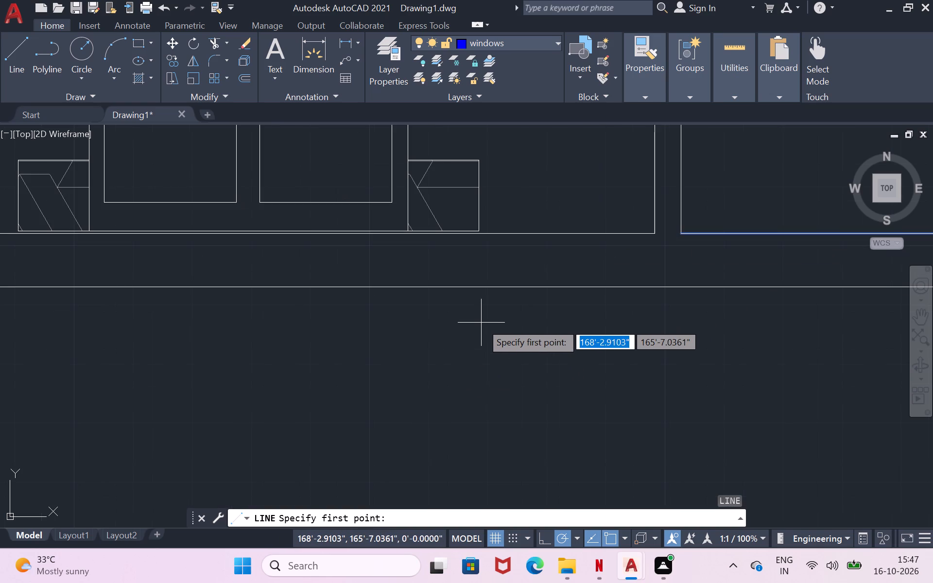
{"action": "scroll", "coordinate": [481, 323], "scroll_direction": "down", "scroll_amount": 2}
{"action": "scroll", "coordinate": [703, 339], "scroll_direction": "down", "scroll_amount": 1}
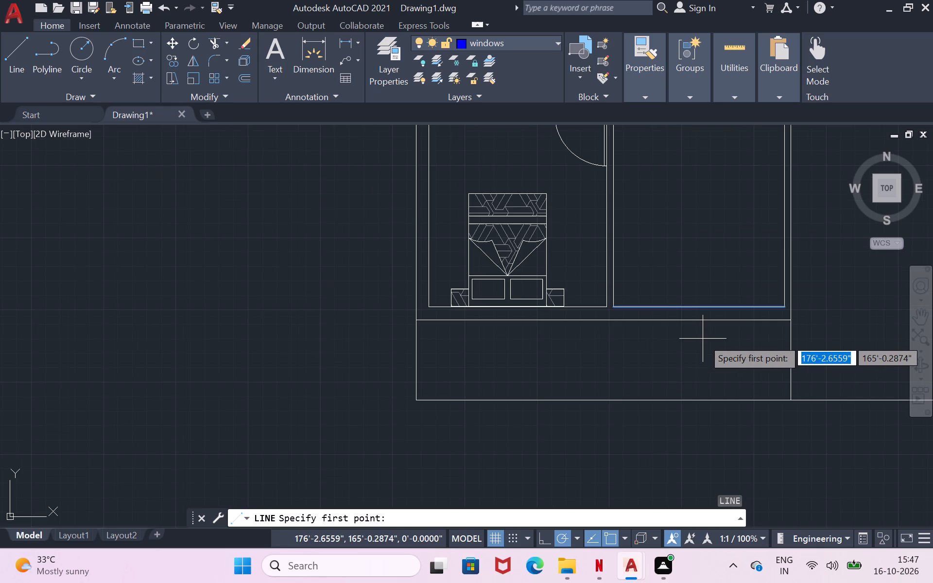
{"action": "scroll", "coordinate": [690, 303], "scroll_direction": "up", "scroll_amount": 2}
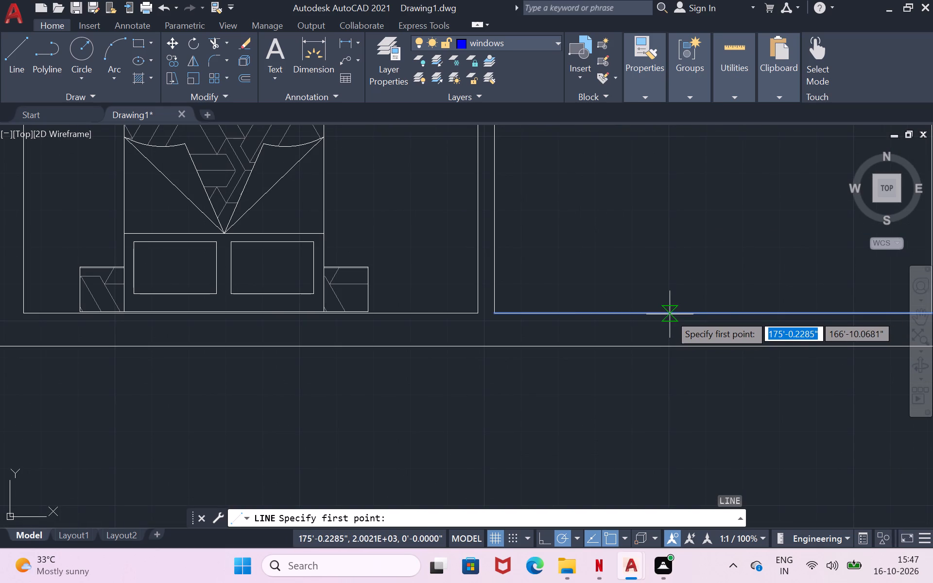
{"action": "left_click", "coordinate": [670, 314]}
{"action": "left_click", "coordinate": [672, 346]}
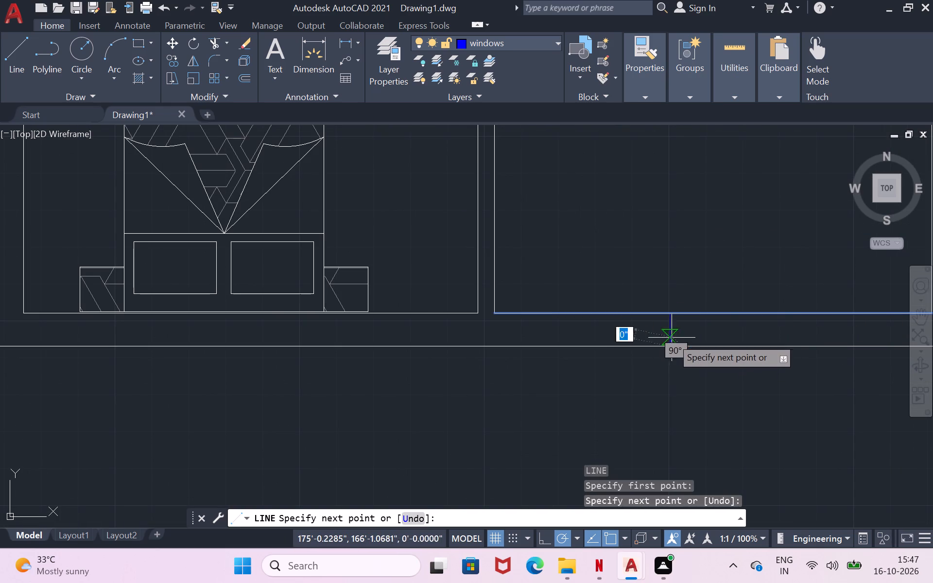
{"action": "left_click", "coordinate": [672, 329]}
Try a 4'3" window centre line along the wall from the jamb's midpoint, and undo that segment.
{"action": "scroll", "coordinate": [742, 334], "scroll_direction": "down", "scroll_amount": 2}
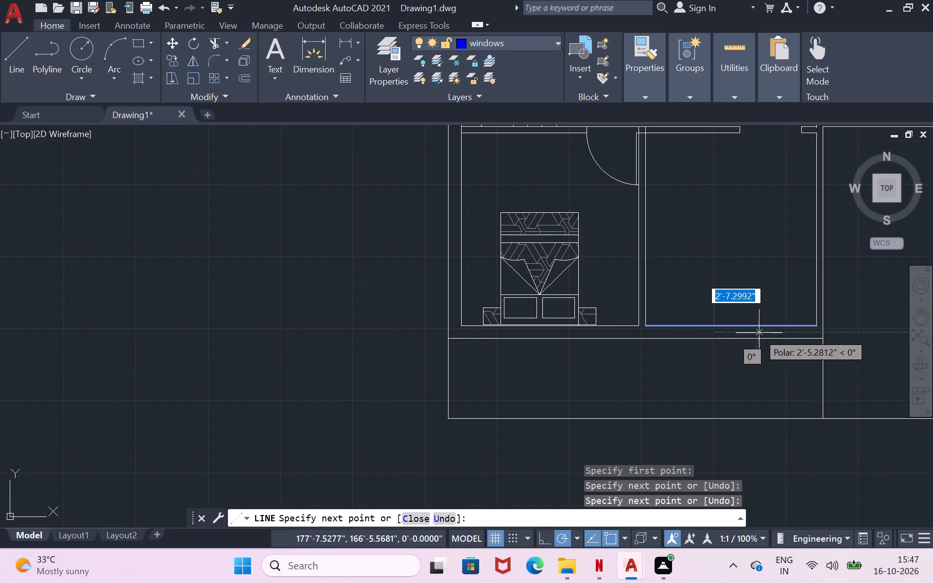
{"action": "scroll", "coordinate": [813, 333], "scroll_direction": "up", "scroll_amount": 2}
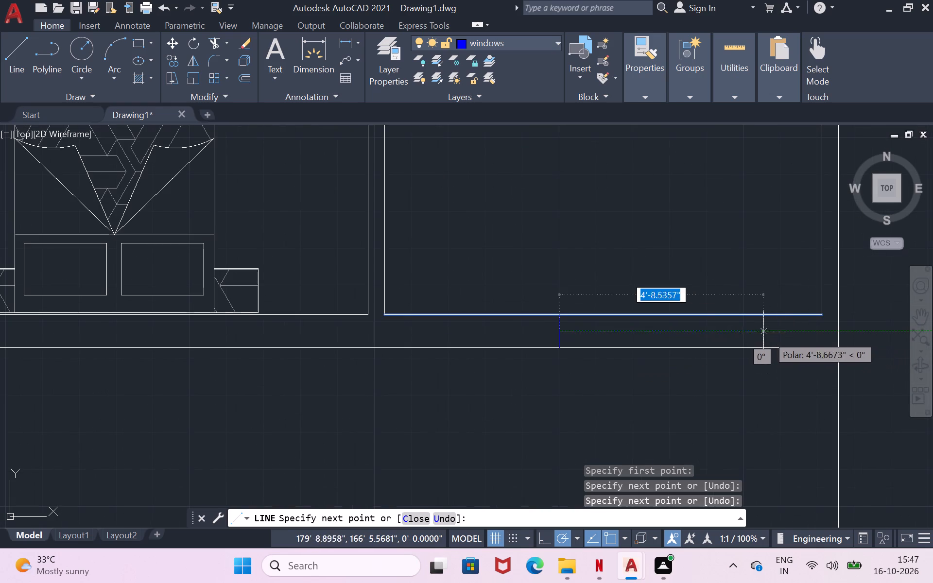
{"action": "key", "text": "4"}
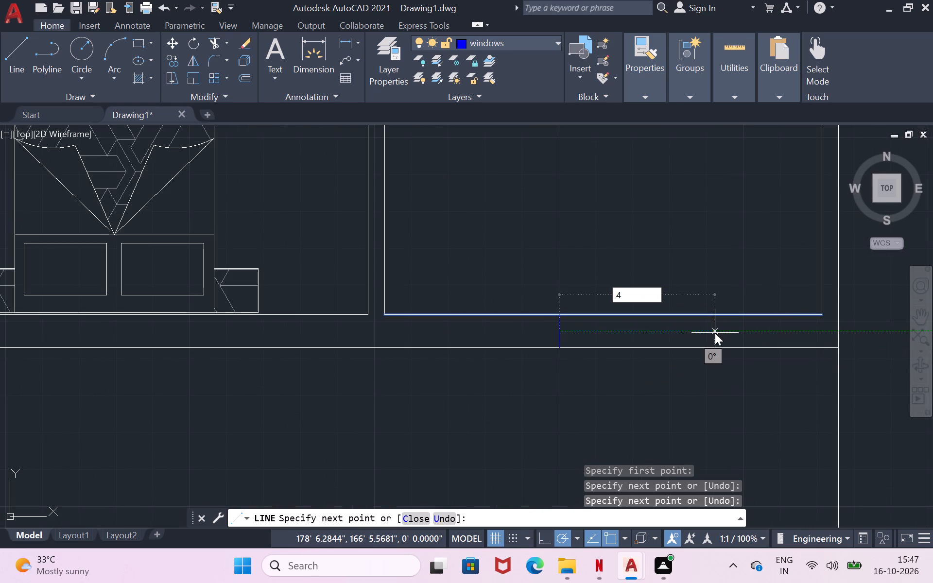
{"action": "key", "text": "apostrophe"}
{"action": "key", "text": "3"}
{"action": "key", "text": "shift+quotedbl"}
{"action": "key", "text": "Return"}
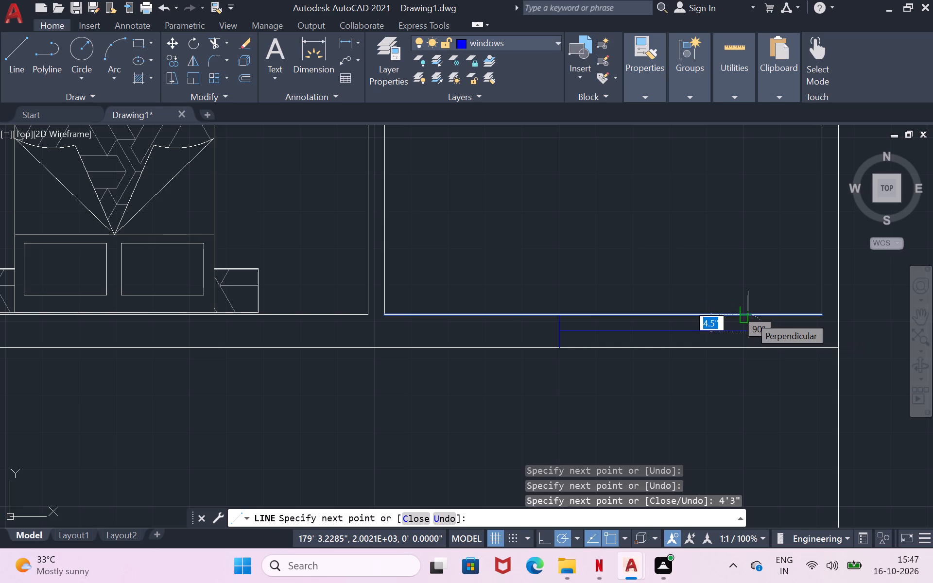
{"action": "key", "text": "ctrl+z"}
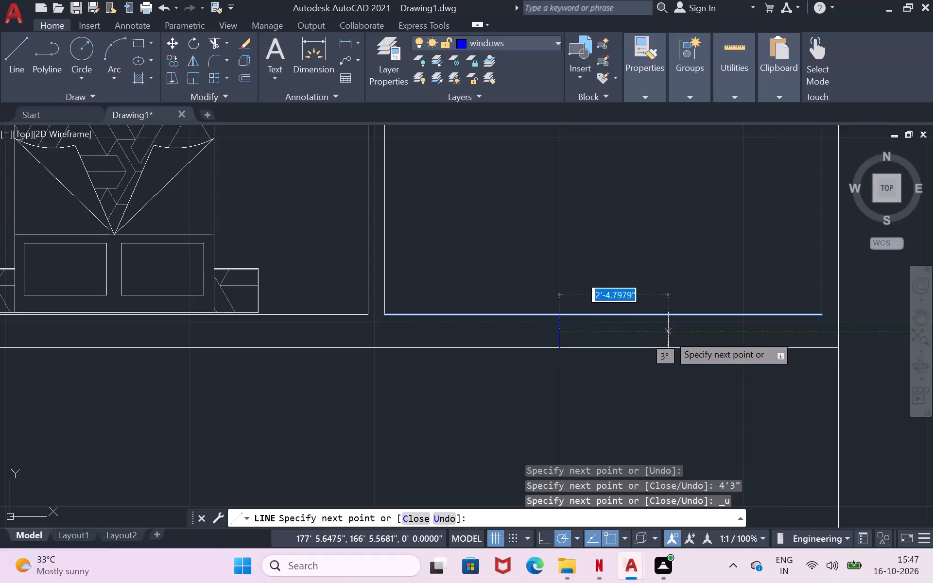
Draw a 3' centre line along the wall from the jamb's midpoint and close the window with a second jamb across the wall.
{"action": "type", "text": "3'"}
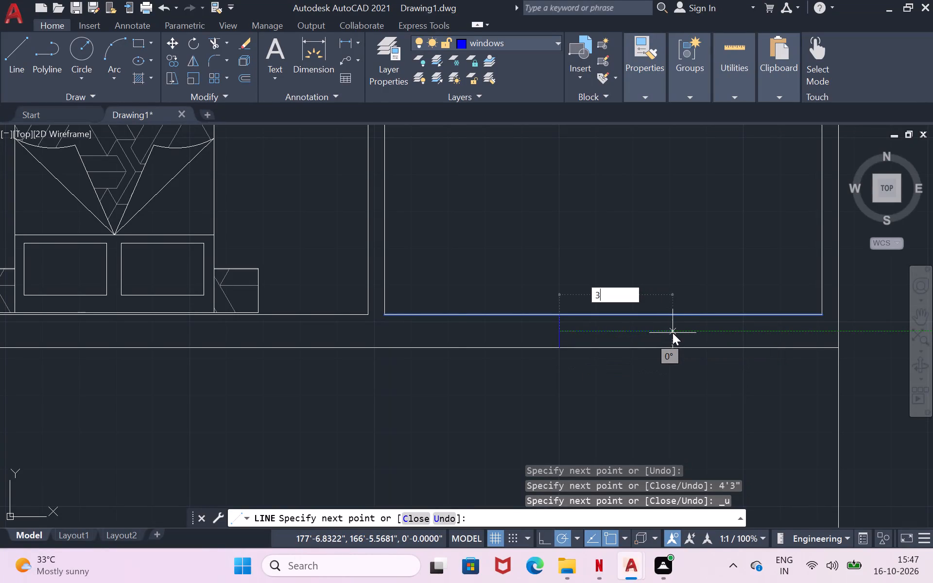
{"action": "key", "text": "Return"}
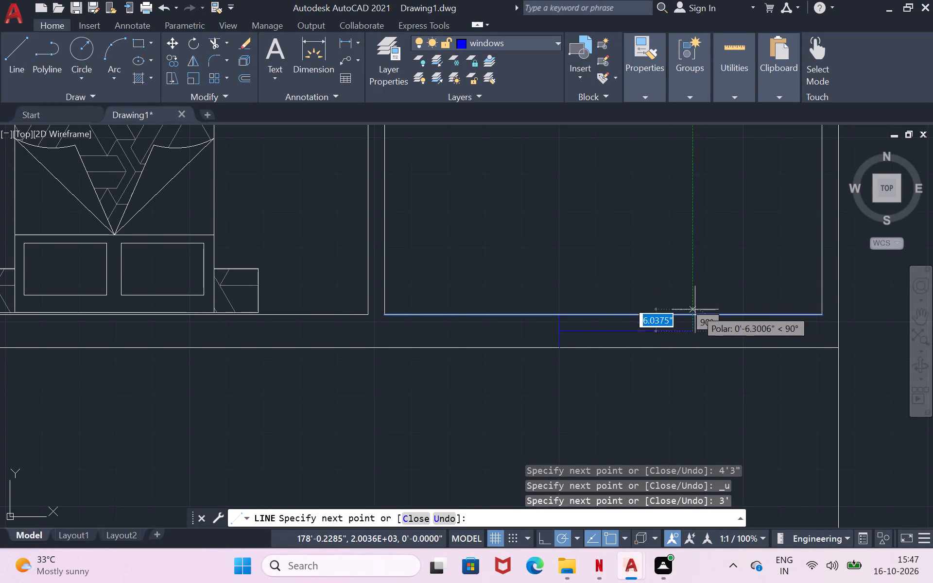
{"action": "left_click", "coordinate": [691, 314]}
{"action": "left_click", "coordinate": [696, 345]}
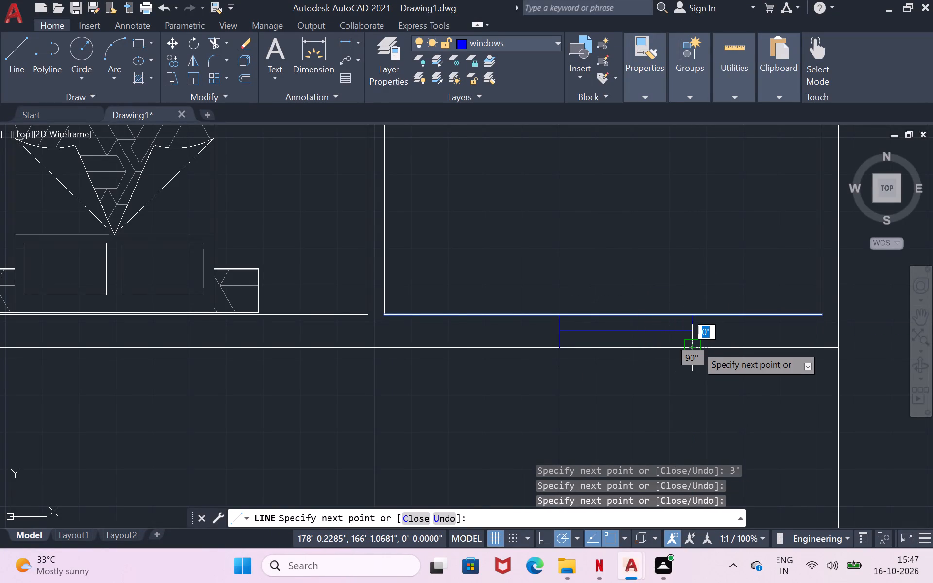
{"action": "key", "text": "Return"}
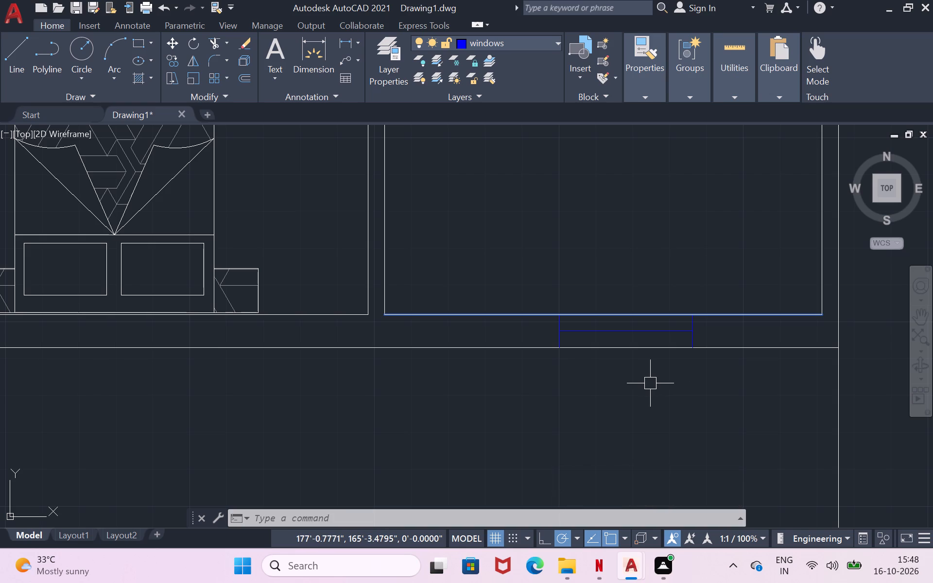
Draw a window in the first front bedroom's left exterior wall, with two jamb lines joined by a 4'3" centre line.
{"action": "scroll", "coordinate": [650, 383], "scroll_direction": "down", "scroll_amount": 2}
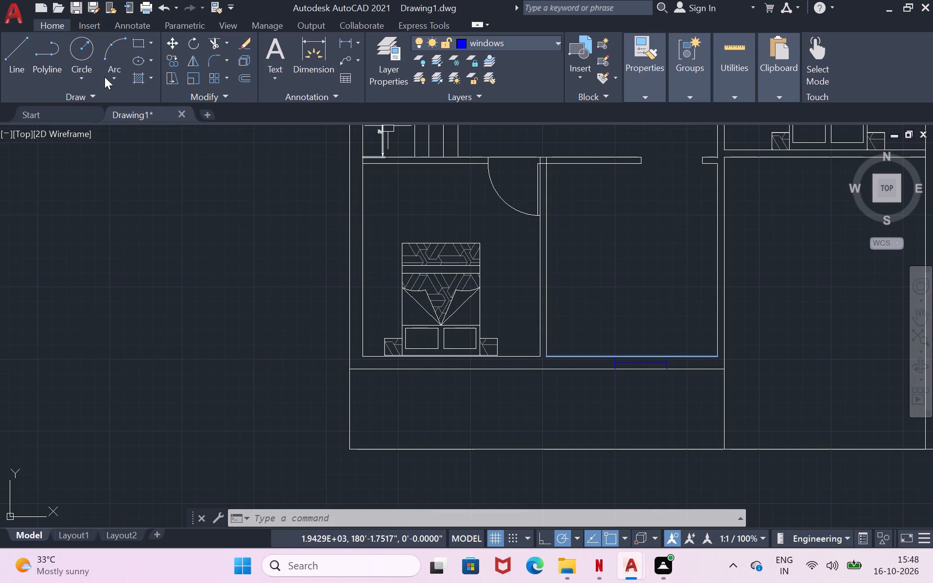
{"action": "left_click", "coordinate": [3, 63]}
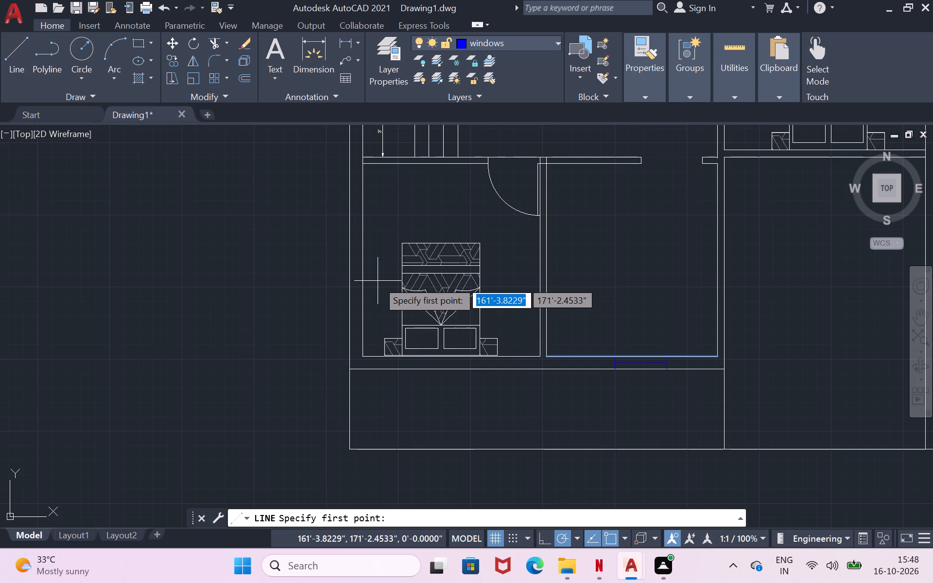
{"action": "double_click", "coordinate": [363, 219]}
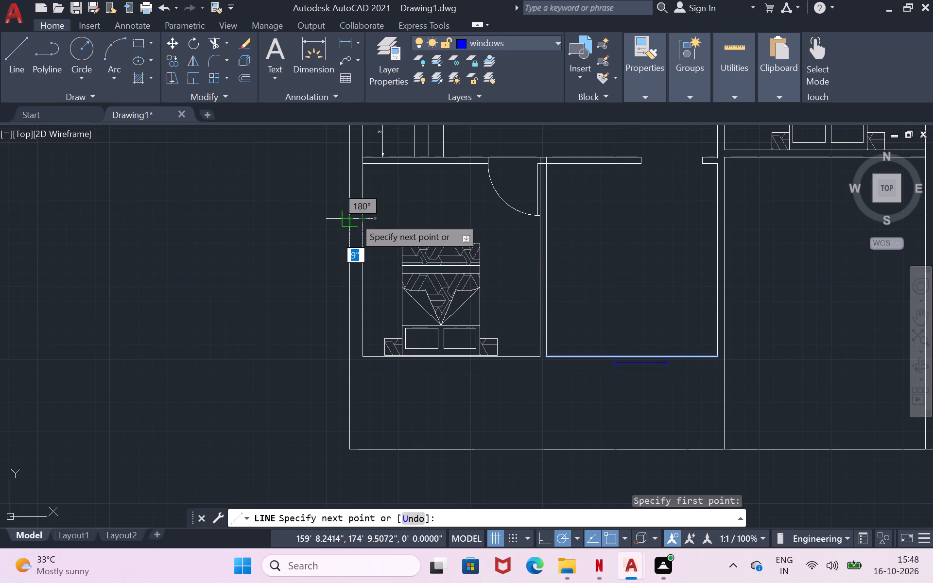
{"action": "left_click", "coordinate": [355, 216]}
{"action": "scroll", "coordinate": [366, 221], "scroll_direction": "up", "scroll_amount": 1}
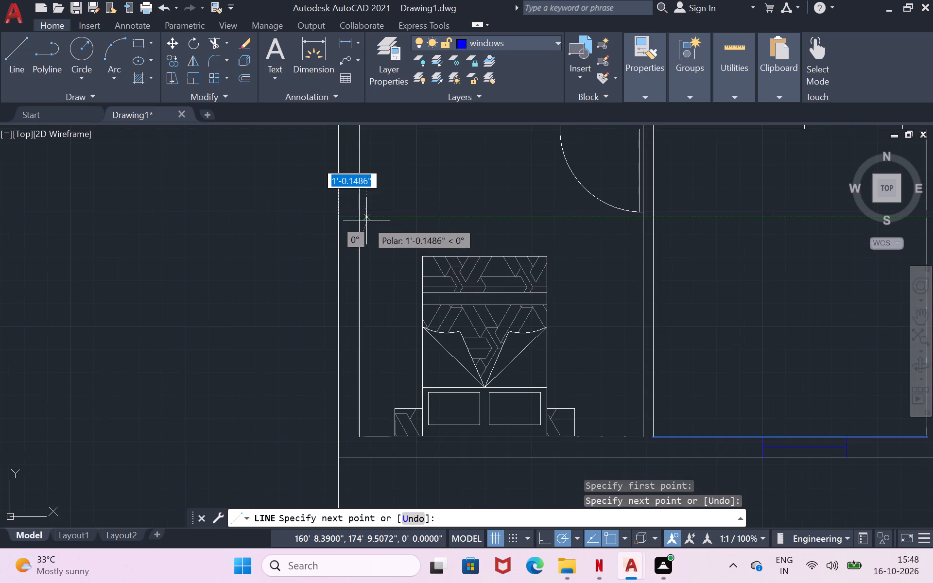
{"action": "left_click", "coordinate": [351, 218]}
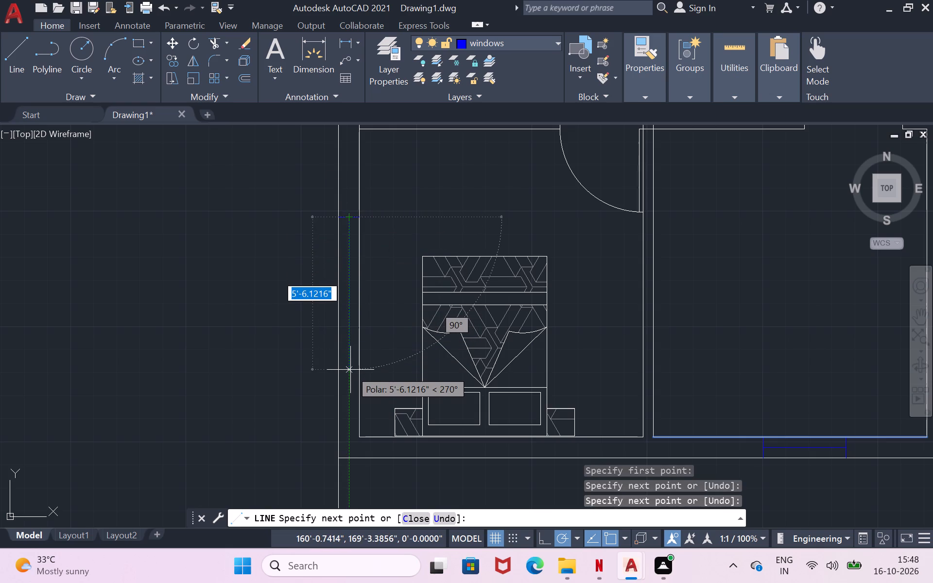
{"action": "key", "text": "4"}
{"action": "key", "text": "apostrophe"}
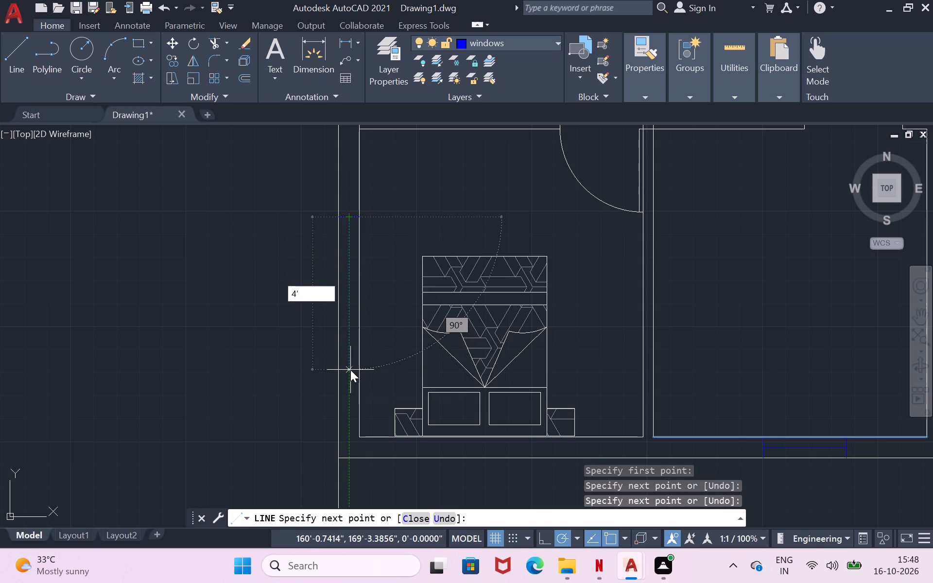
{"action": "type", "text": "3\""}
{"action": "key", "text": "Return"}
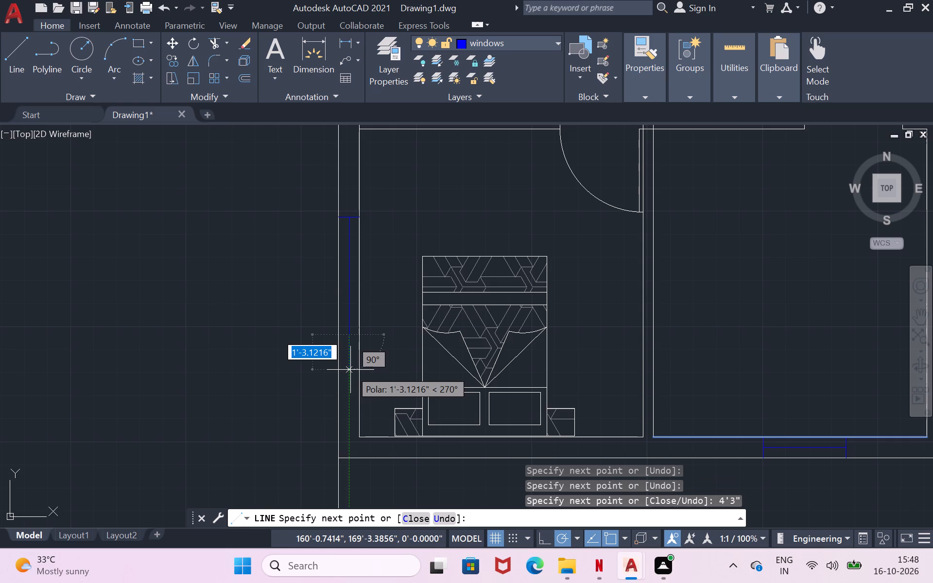
{"action": "left_click", "coordinate": [363, 337]}
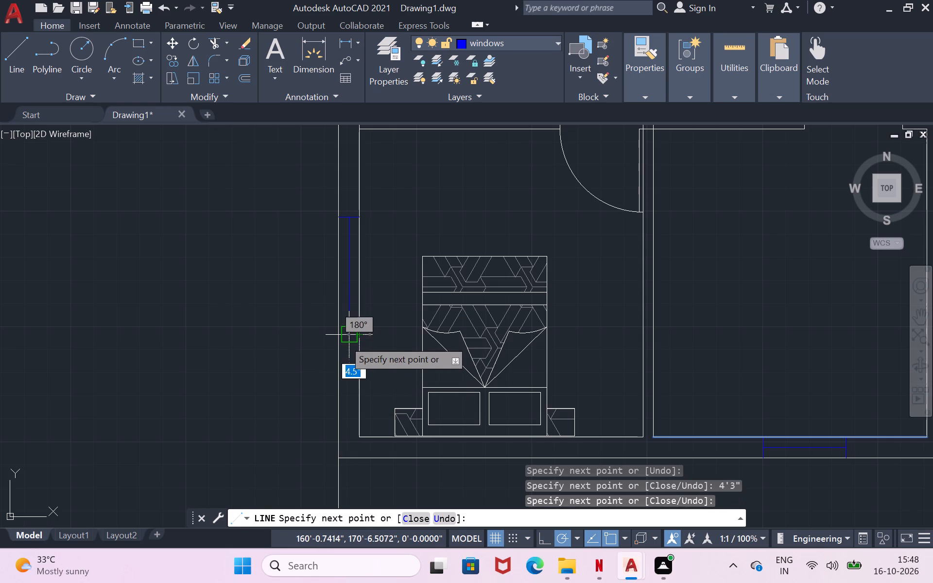
{"action": "left_click", "coordinate": [336, 338]}
{"action": "key", "text": "Return"}
Draw a window about 3' long in the left exterior wall beside the upper stair landing, with two jambs and a centre line.
{"action": "scroll", "coordinate": [359, 344], "scroll_direction": "down", "scroll_amount": 1}
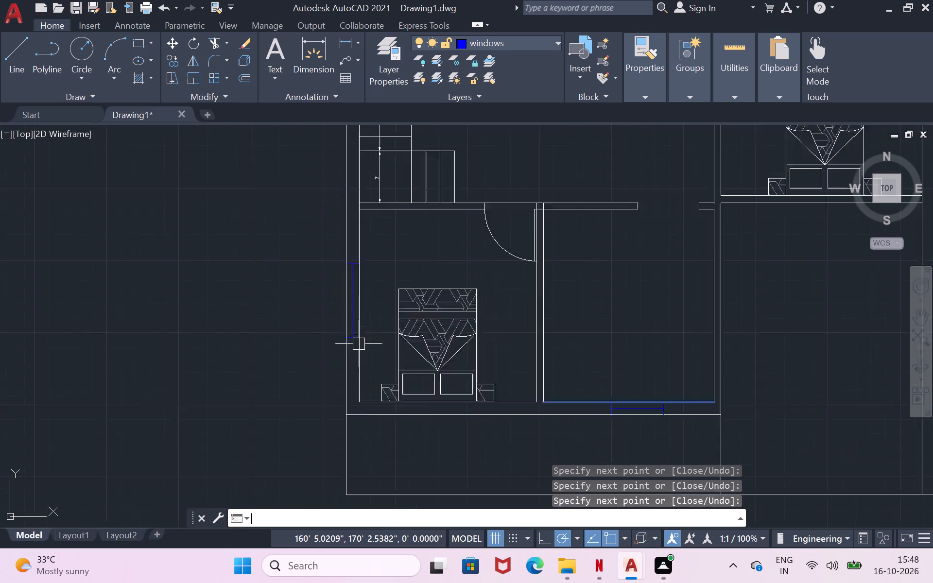
{"action": "scroll", "coordinate": [359, 344], "scroll_direction": "down", "scroll_amount": 2}
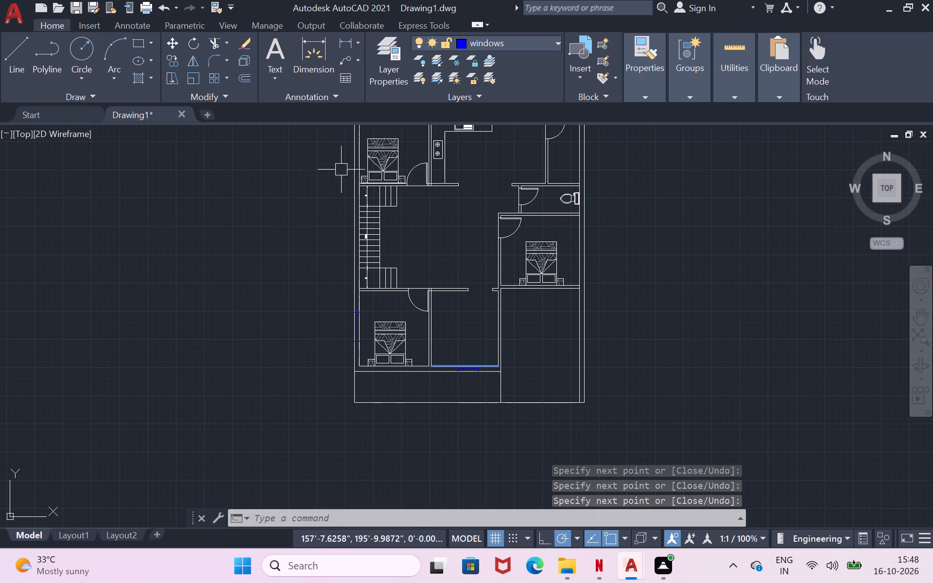
{"action": "scroll", "coordinate": [371, 171], "scroll_direction": "up", "scroll_amount": 2}
{"action": "scroll", "coordinate": [347, 209], "scroll_direction": "up", "scroll_amount": 2}
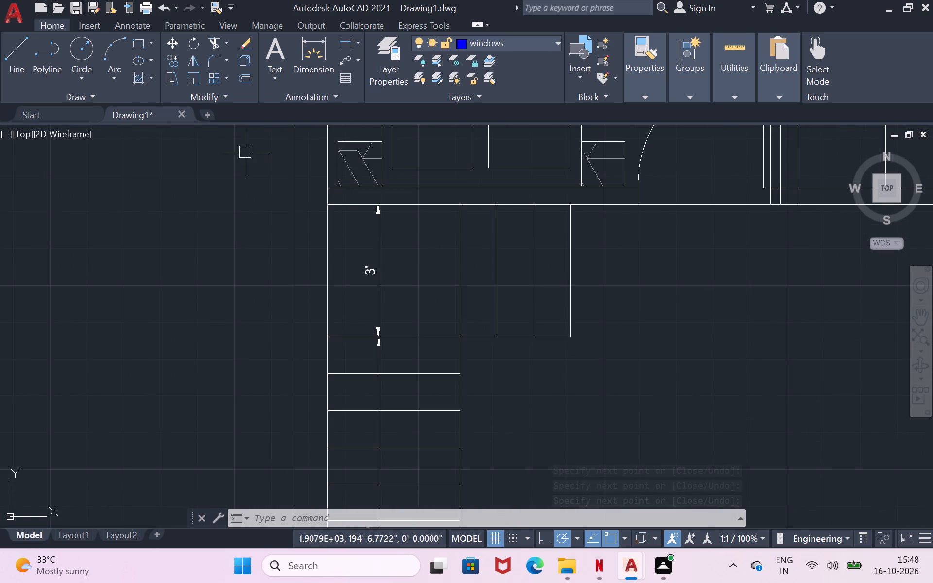
{"action": "double_click", "coordinate": [10, 56]}
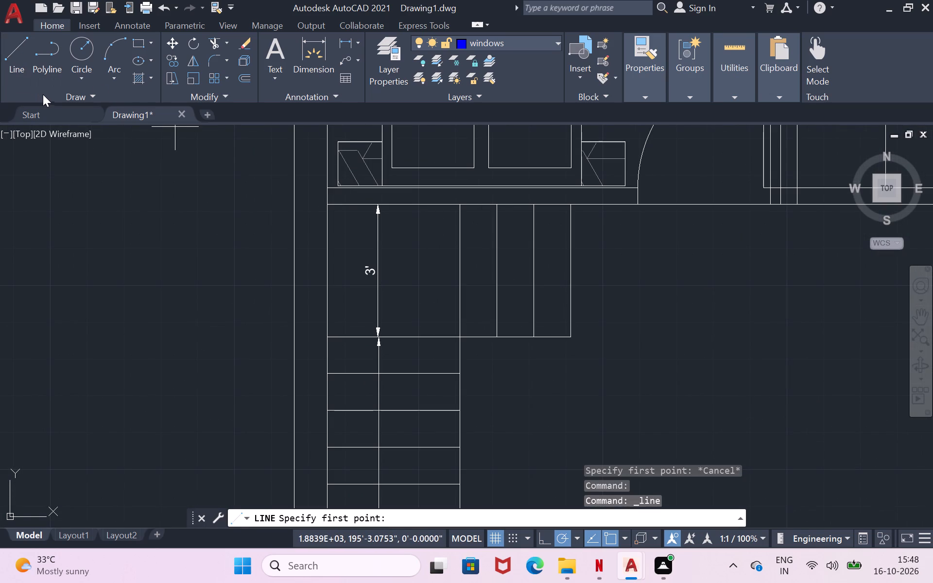
{"action": "left_click", "coordinate": [323, 203]}
{"action": "left_click", "coordinate": [288, 204]}
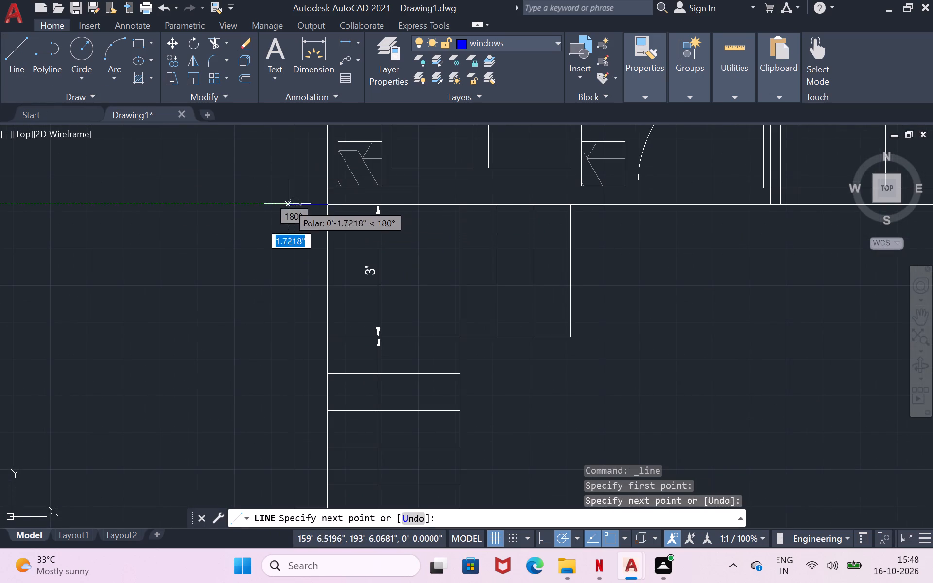
{"action": "left_click", "coordinate": [309, 203]}
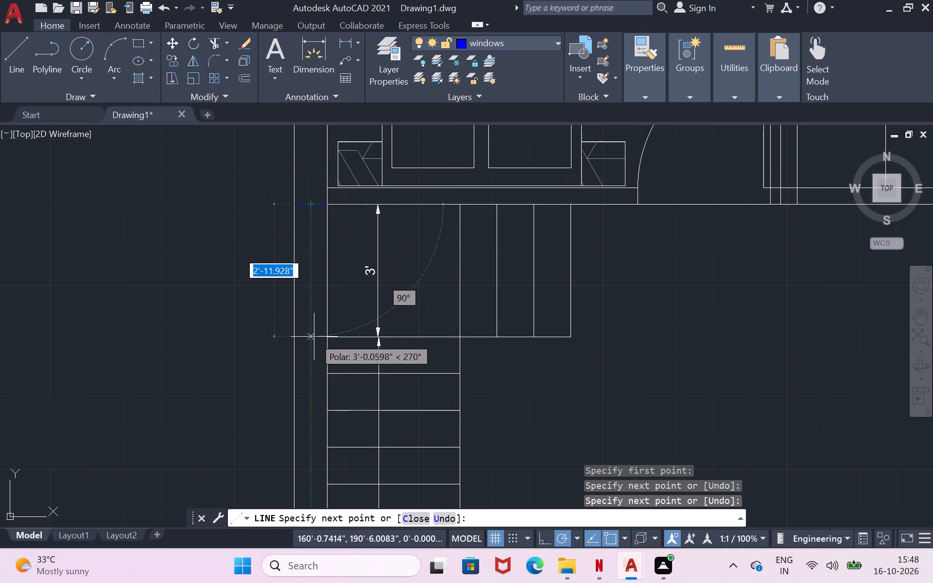
{"action": "left_click", "coordinate": [314, 337]}
{"action": "left_click", "coordinate": [328, 337]}
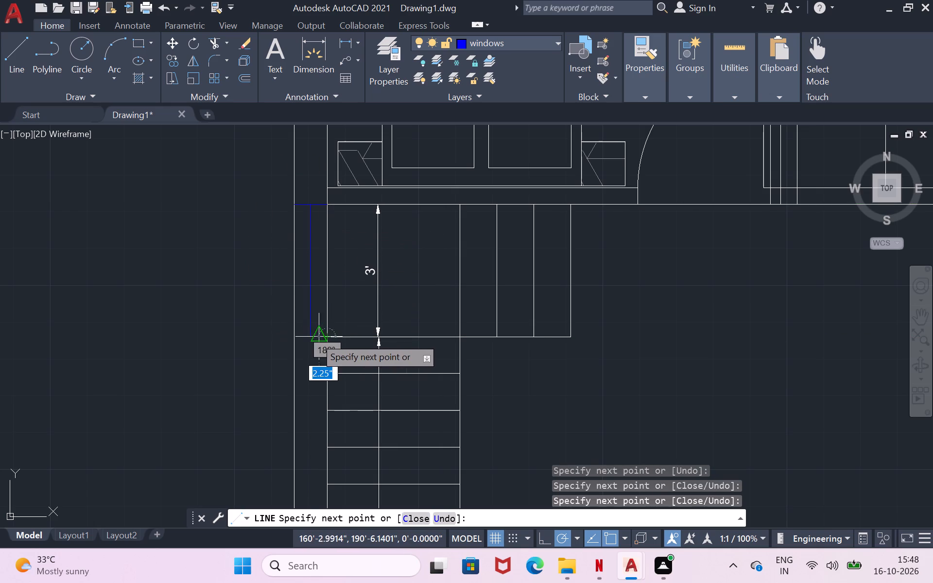
{"action": "left_click", "coordinate": [290, 338]}
{"action": "key", "text": "Return"}
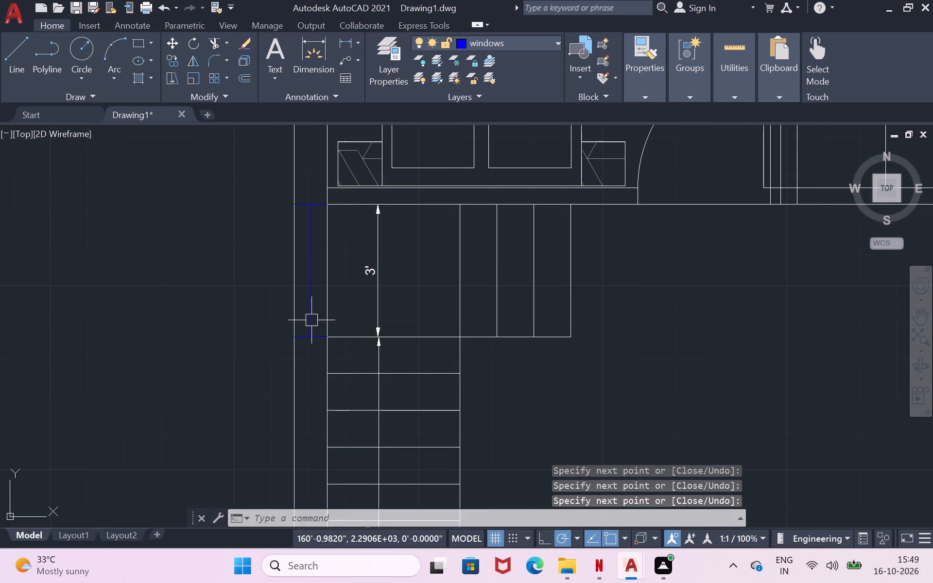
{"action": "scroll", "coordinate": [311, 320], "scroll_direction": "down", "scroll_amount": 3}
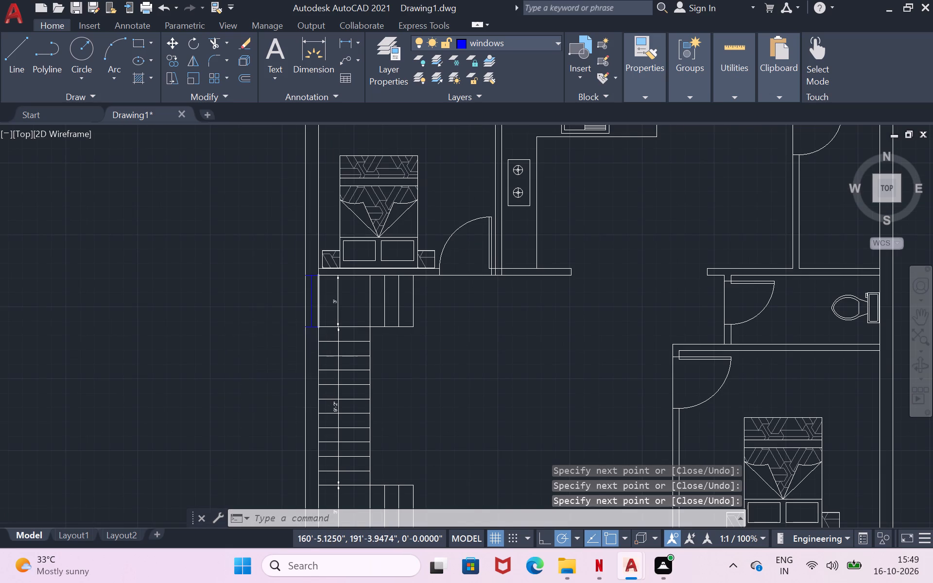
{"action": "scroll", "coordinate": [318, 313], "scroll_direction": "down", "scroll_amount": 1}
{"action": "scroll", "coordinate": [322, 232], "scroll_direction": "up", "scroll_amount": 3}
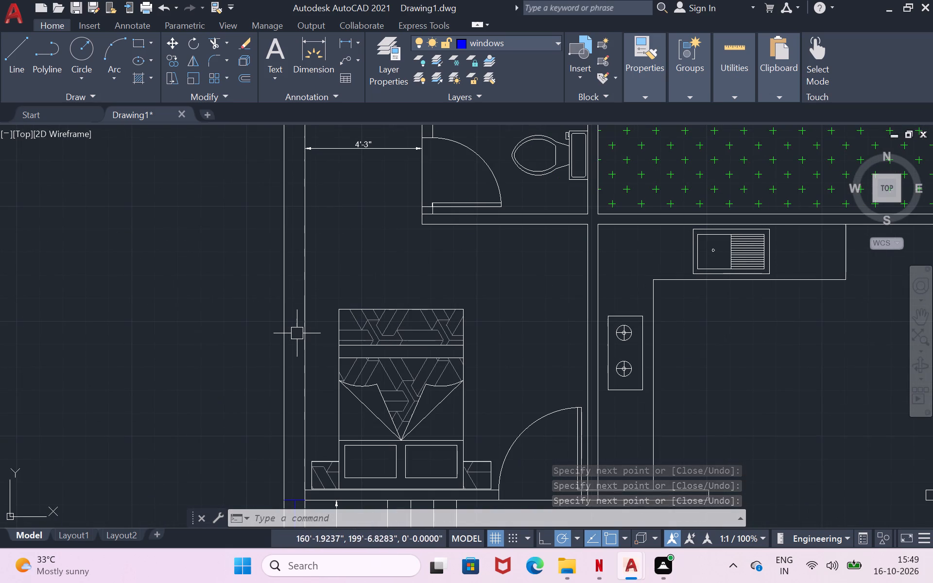
Draw a window in the left exterior wall of the upper-left bedroom, with two jamb lines joined by a 4'3" centre line.
{"action": "left_click", "coordinate": [20, 65]}
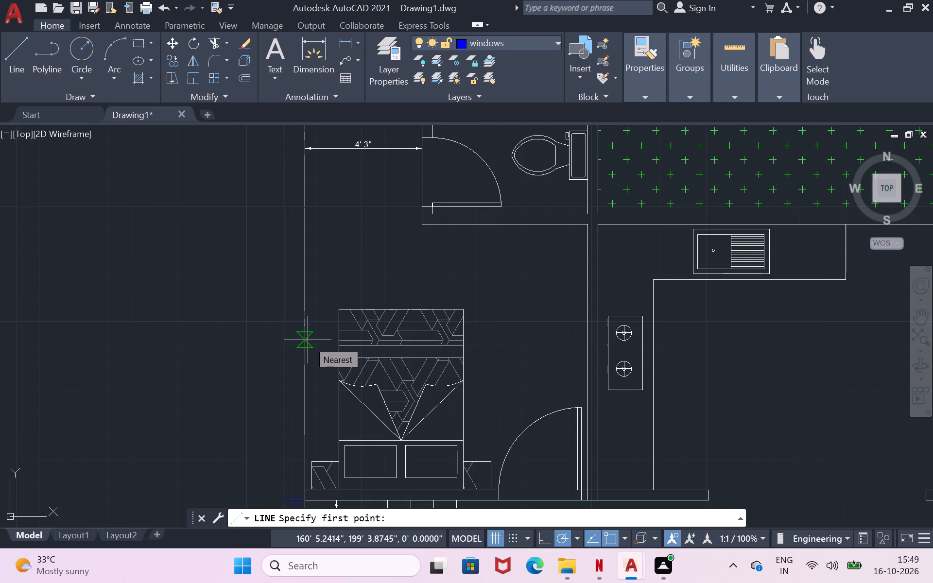
{"action": "left_click", "coordinate": [306, 376]}
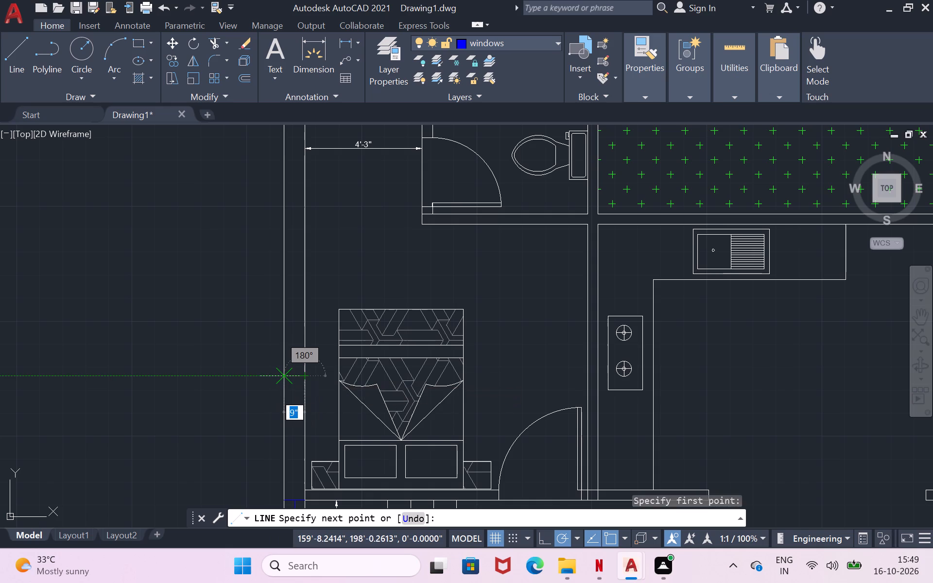
{"action": "left_click", "coordinate": [283, 376]}
{"action": "left_click", "coordinate": [294, 375]}
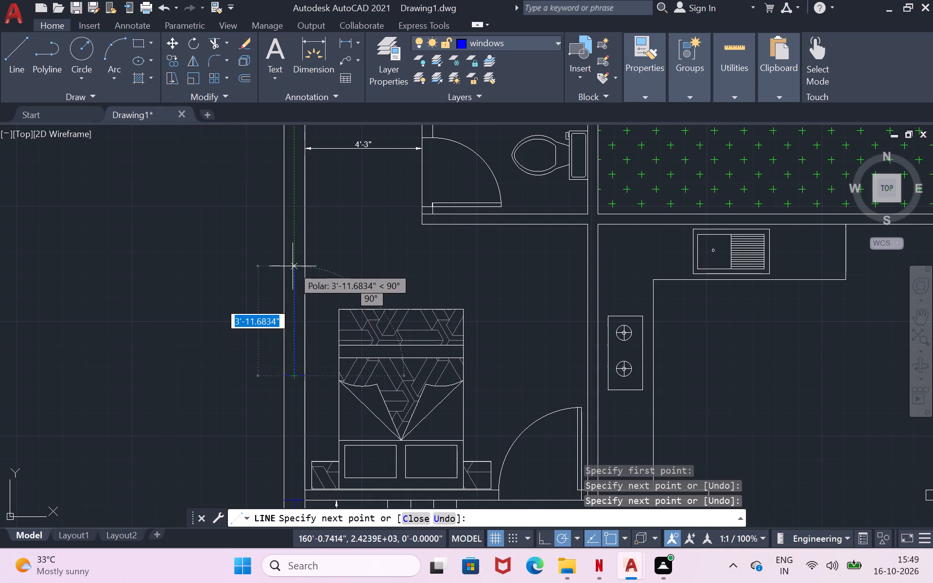
{"action": "key", "text": "4"}
{"action": "type", "text": "'3"}
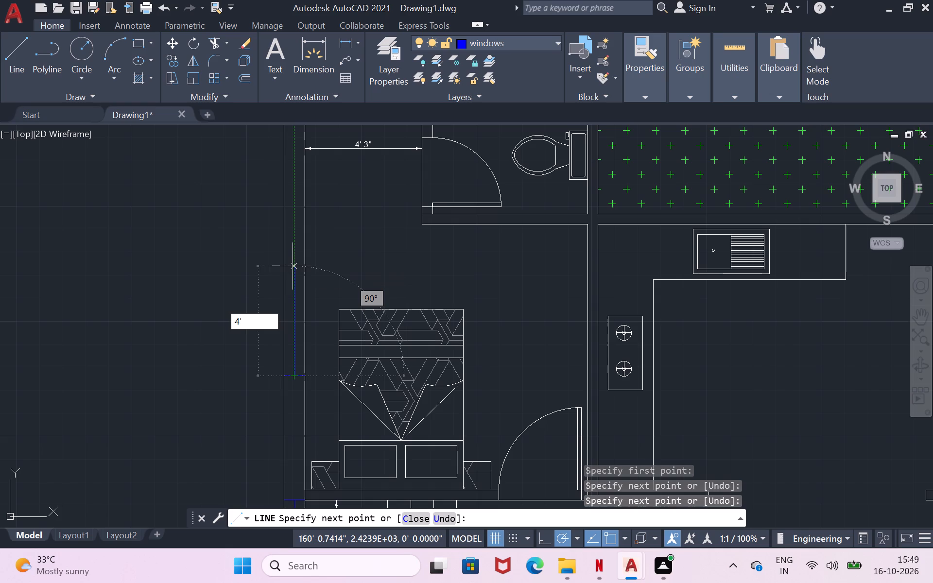
{"action": "key", "text": "shift+quotedbl"}
{"action": "key", "text": "Return"}
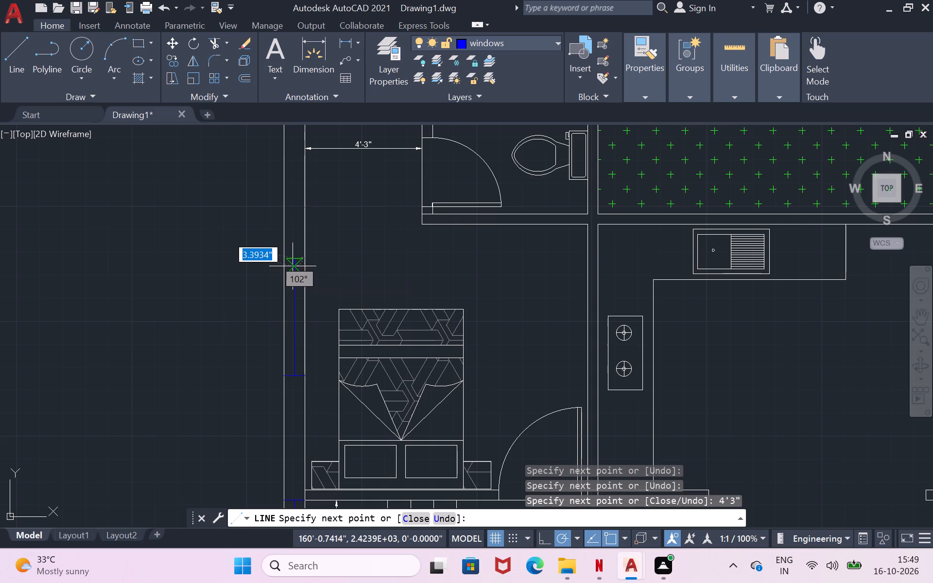
{"action": "left_click", "coordinate": [287, 255]}
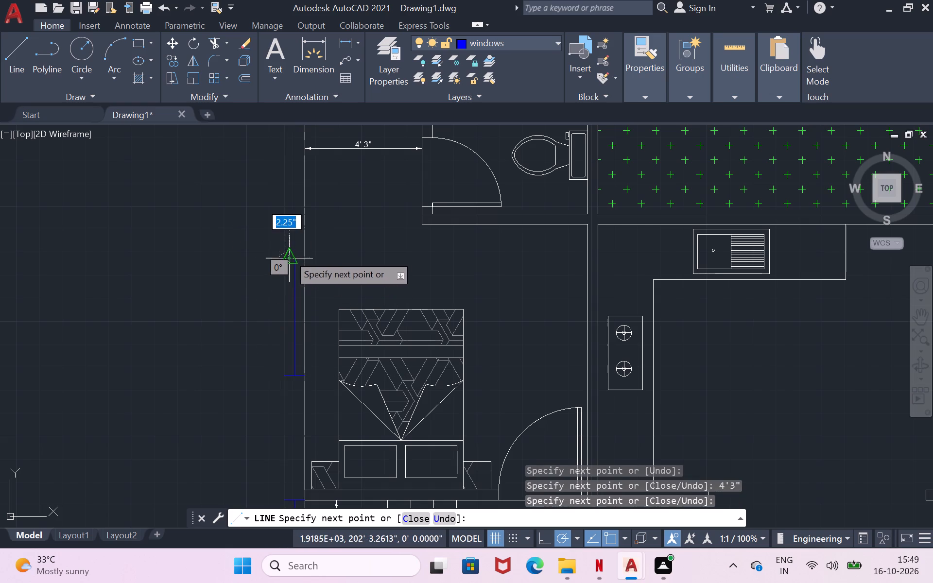
{"action": "left_click", "coordinate": [306, 259]}
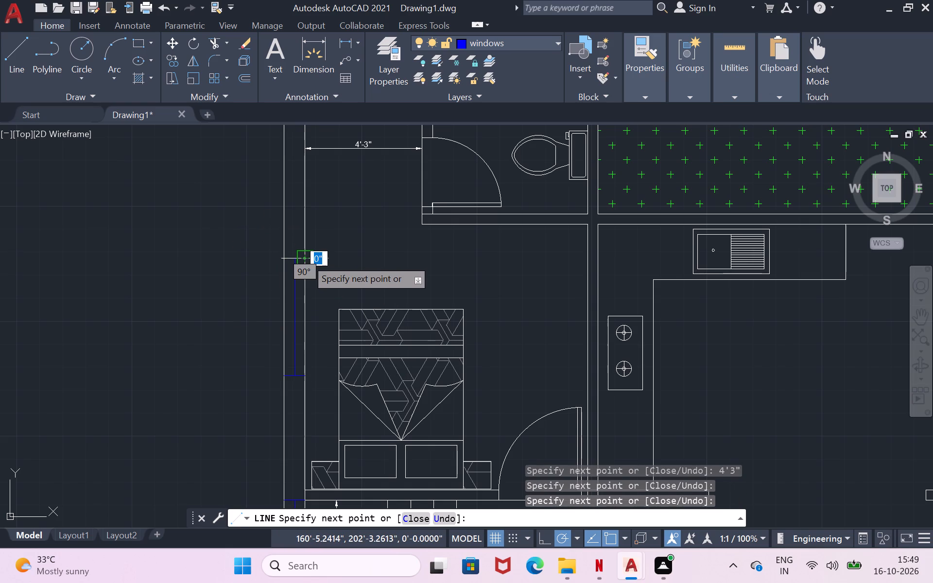
{"action": "key", "text": "Return"}
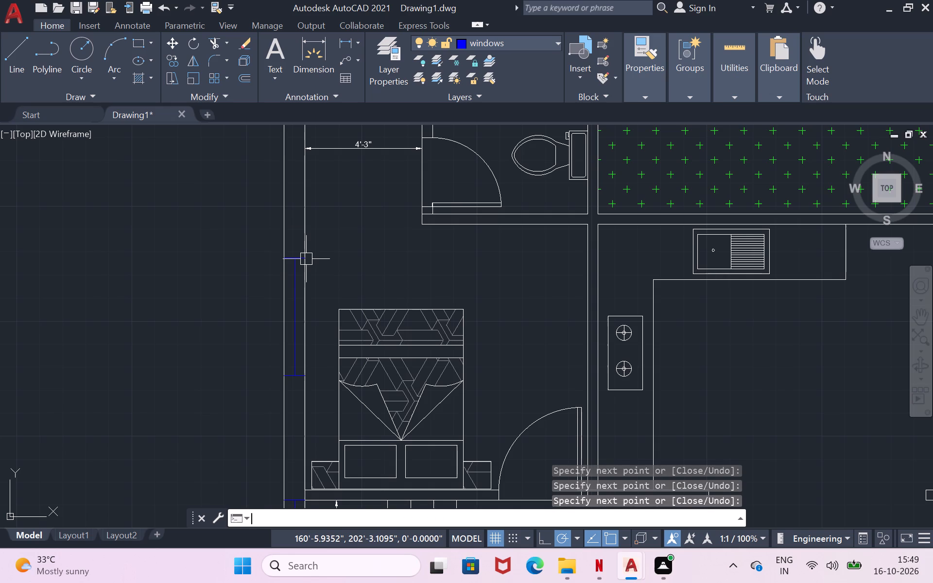
Draw a window in the top exterior wall of the upper-left bedroom's toilet, with two jamb lines joined by a 2' centre line.
{"action": "scroll", "coordinate": [508, 268], "scroll_direction": "down", "scroll_amount": 1}
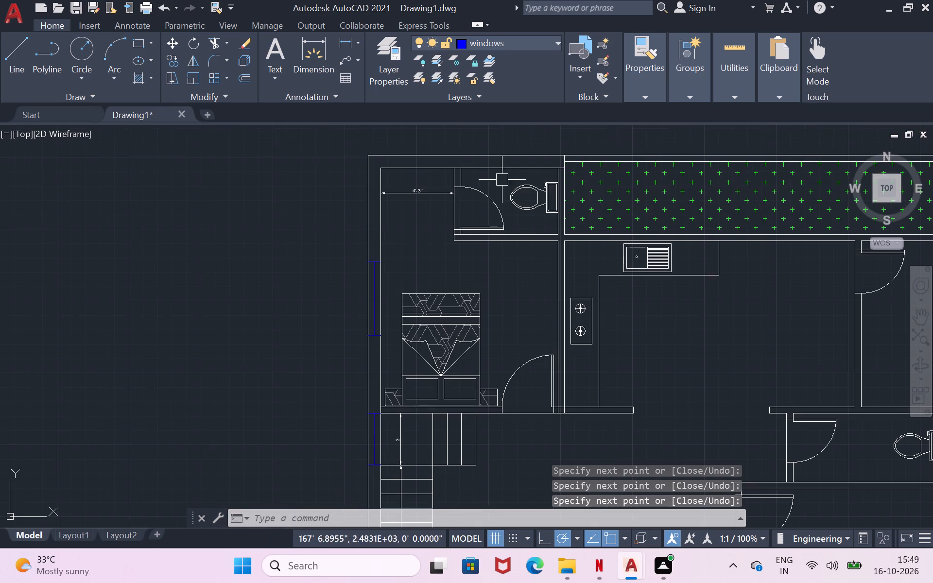
{"action": "scroll", "coordinate": [475, 151], "scroll_direction": "up", "scroll_amount": 1}
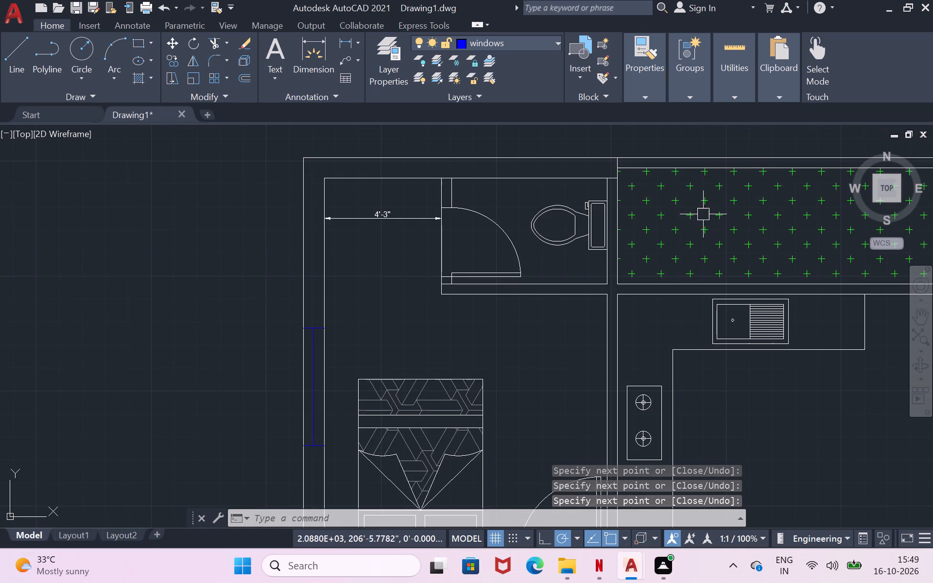
{"action": "left_click", "coordinate": [926, 313]}
{"action": "left_click_drag", "start_coordinate": [632, 331], "coordinate": [476, 370]}
{"action": "scroll", "coordinate": [396, 205], "scroll_direction": "up", "scroll_amount": 2}
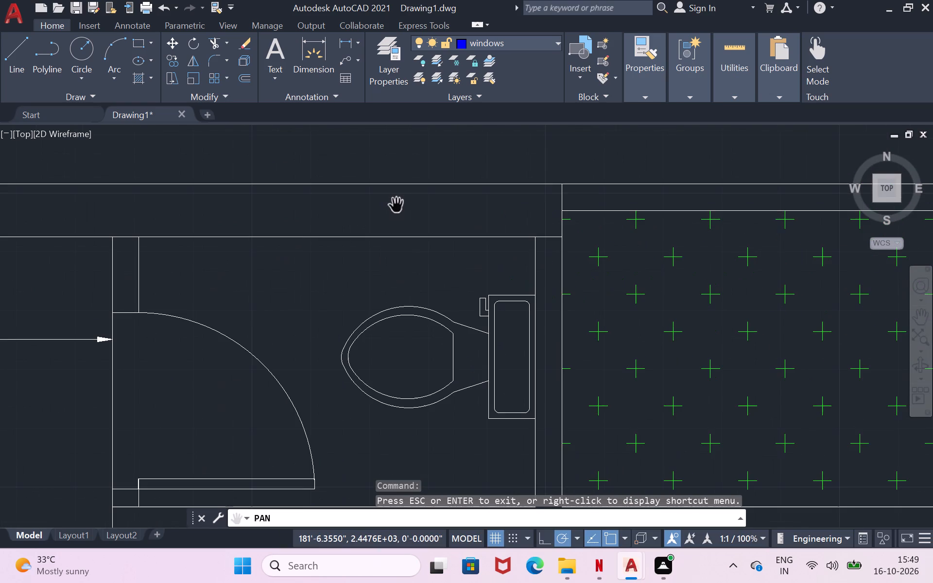
{"action": "key", "text": "Return"}
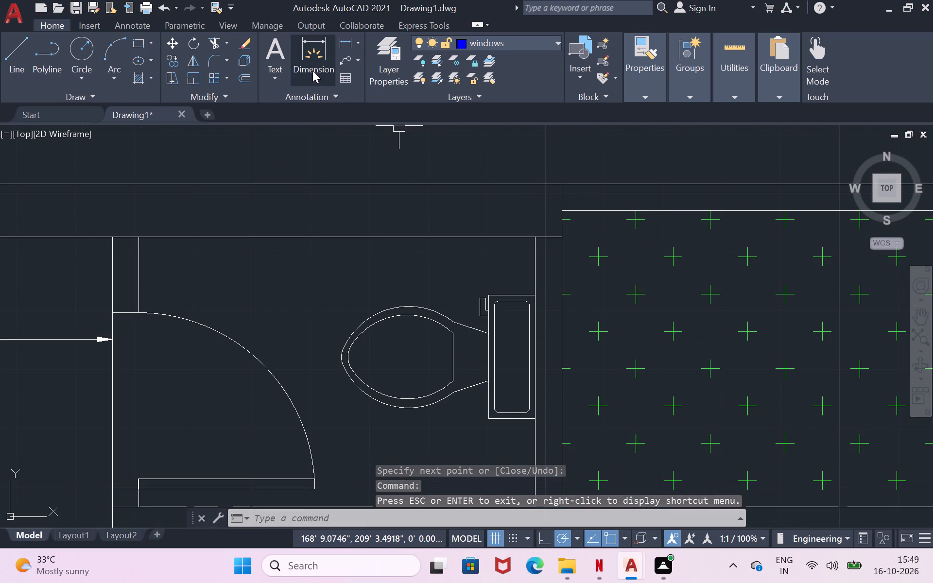
{"action": "left_click", "coordinate": [17, 63]}
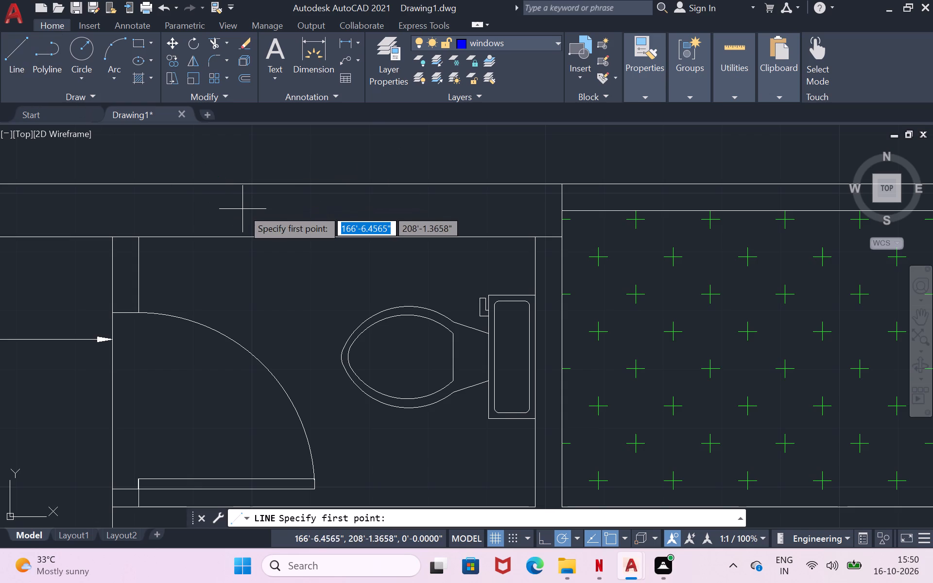
{"action": "left_click", "coordinate": [362, 184]}
{"action": "left_click", "coordinate": [363, 241]}
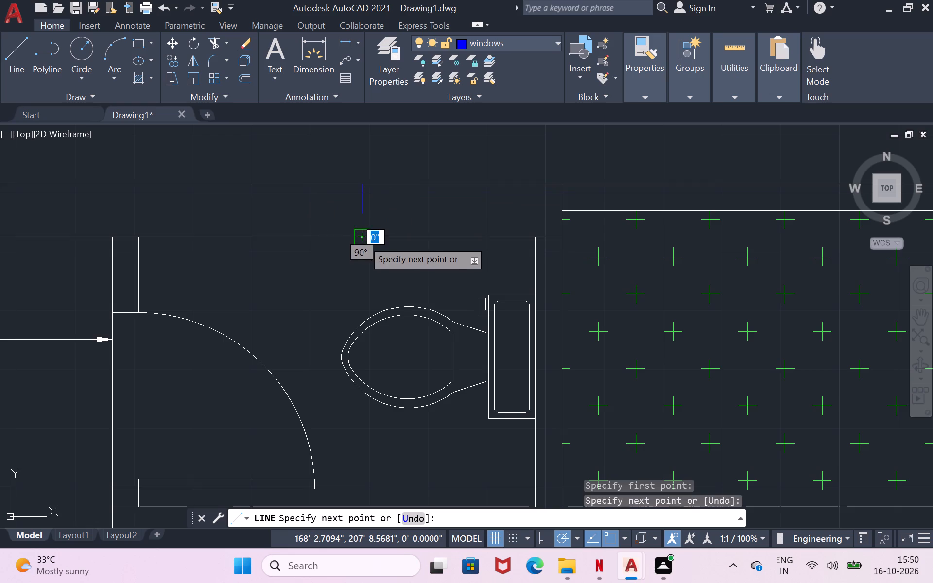
{"action": "left_click", "coordinate": [363, 209]}
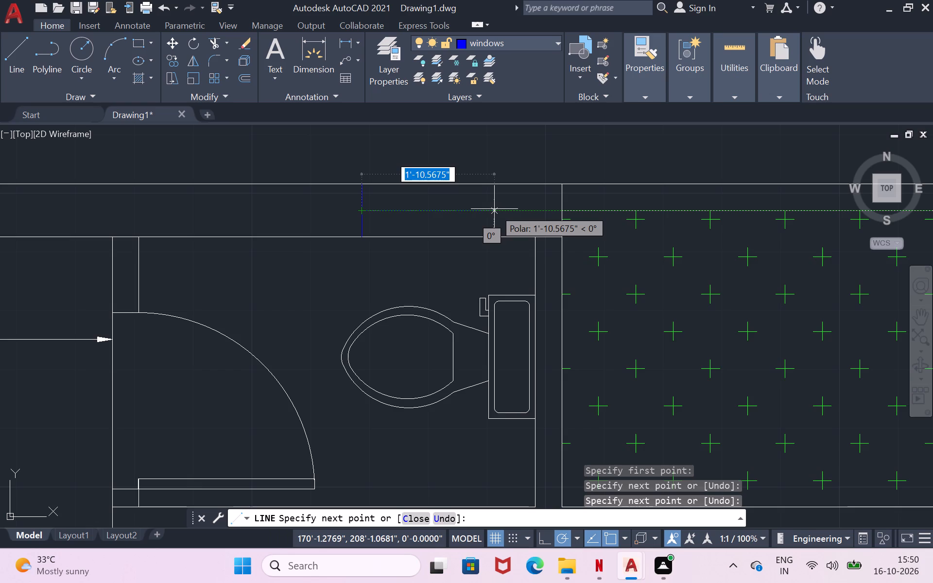
{"action": "key", "text": "2"}
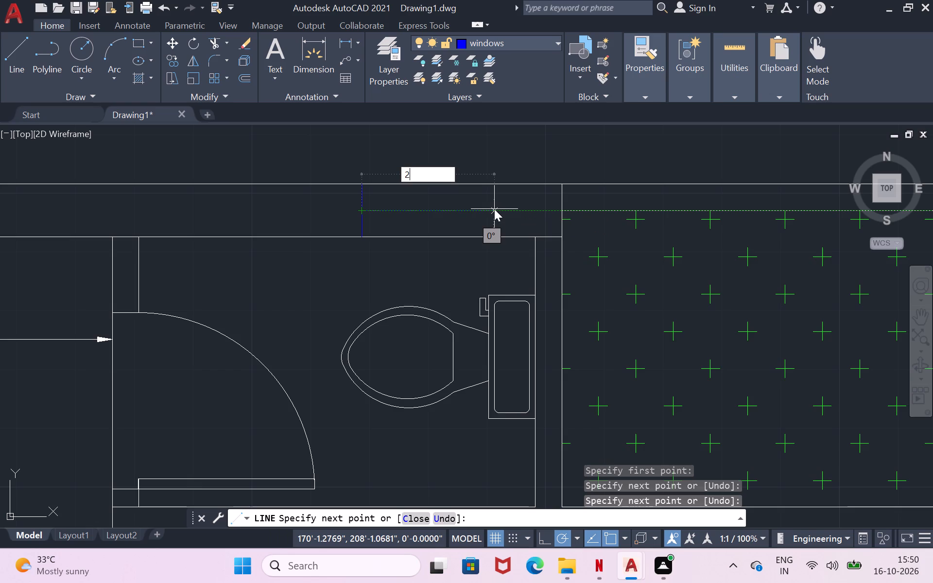
{"action": "key", "text": "apostrophe"}
{"action": "key", "text": "Return"}
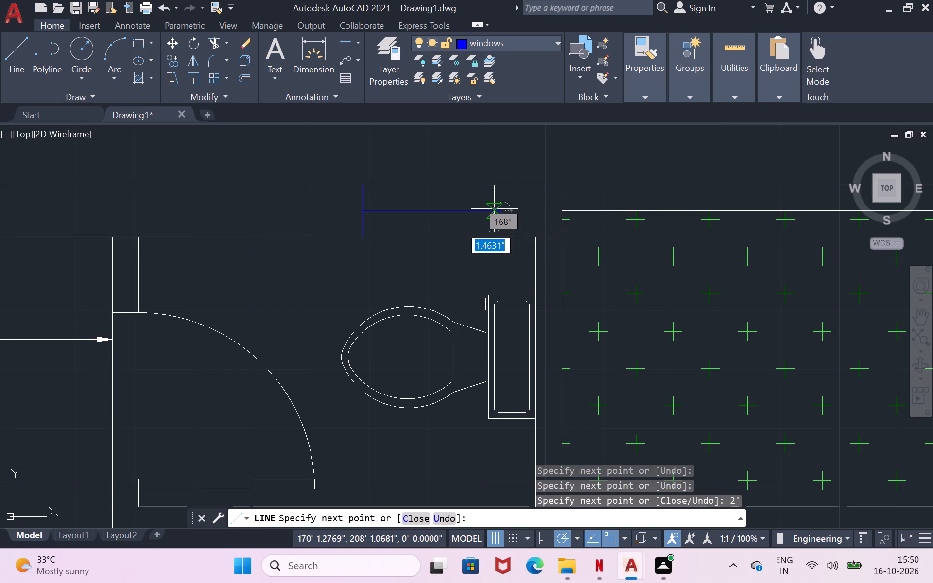
{"action": "left_click", "coordinate": [501, 184]}
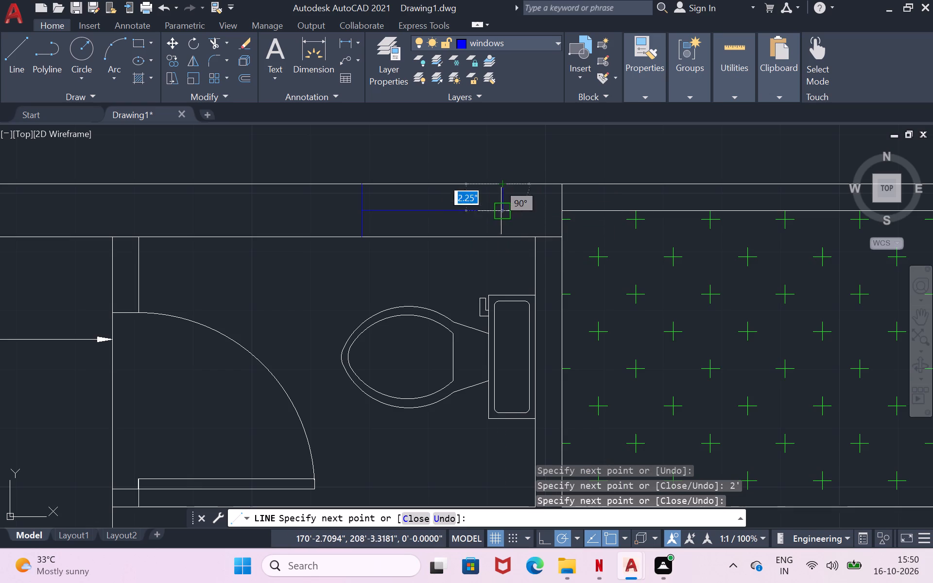
{"action": "left_click", "coordinate": [503, 242]}
{"action": "scroll", "coordinate": [503, 242], "scroll_direction": "down", "scroll_amount": 1}
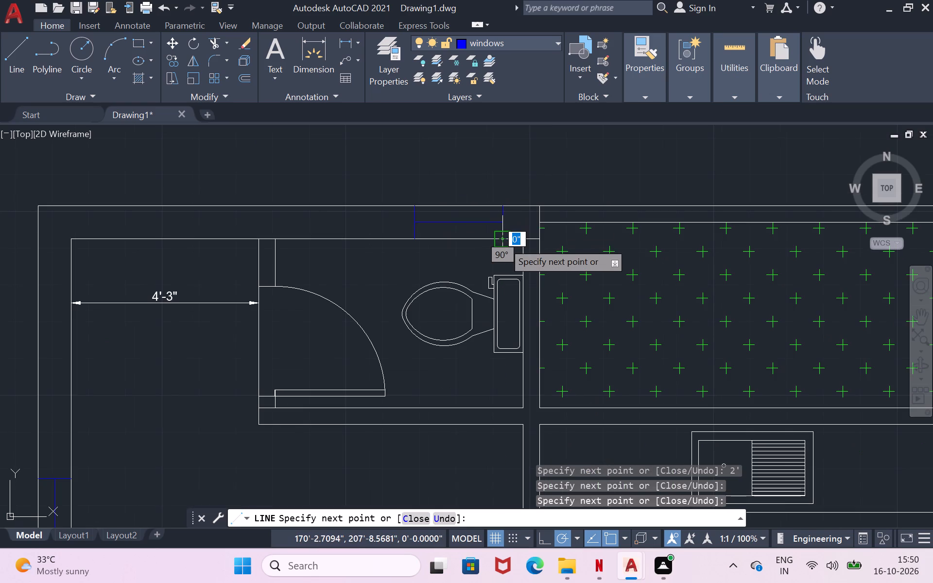
{"action": "key", "text": "Return"}
Draw a window in the kitchen wall between the sink and the green hatched strip, with two jambs and a 4'3" centre line.
{"action": "scroll", "coordinate": [513, 241], "scroll_direction": "down", "scroll_amount": 2}
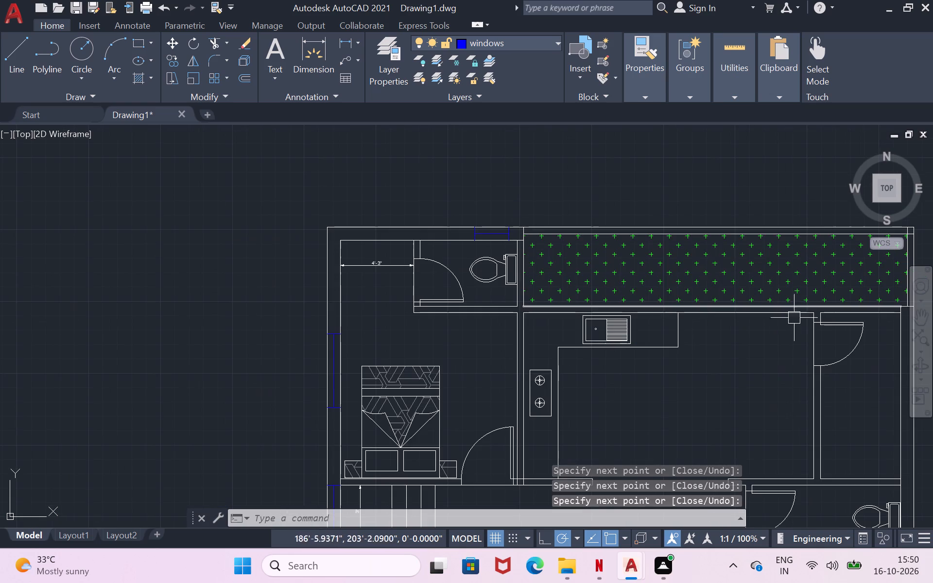
{"action": "left_click", "coordinate": [921, 322]}
{"action": "left_click_drag", "start_coordinate": [747, 381], "coordinate": [533, 417]}
{"action": "scroll", "coordinate": [526, 357], "scroll_direction": "up", "scroll_amount": 1}
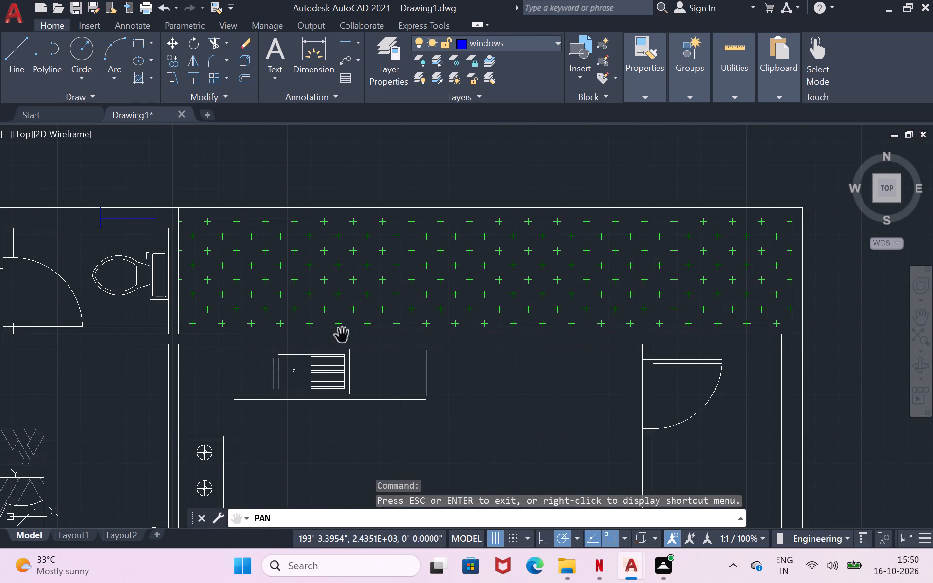
{"action": "scroll", "coordinate": [335, 342], "scroll_direction": "up", "scroll_amount": 1}
{"action": "left_click_drag", "start_coordinate": [337, 343], "coordinate": [399, 333]}
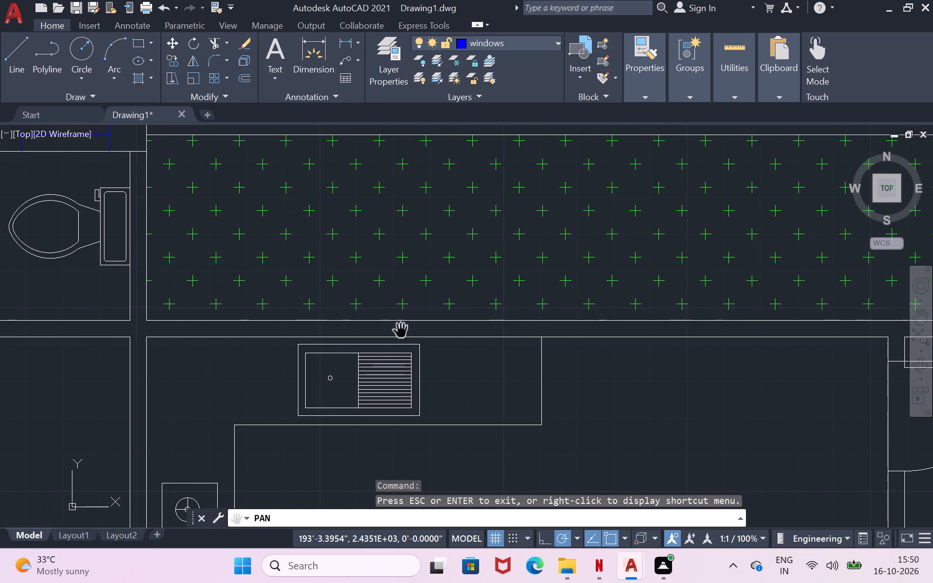
{"action": "key", "text": "Return"}
{"action": "key", "text": "l"}
{"action": "key", "text": "Return"}
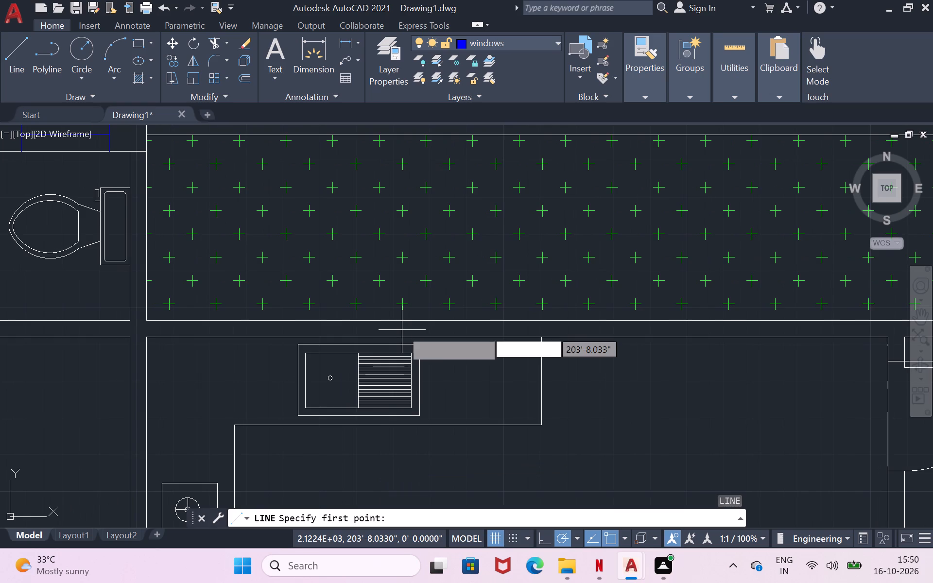
{"action": "left_click", "coordinate": [359, 320]}
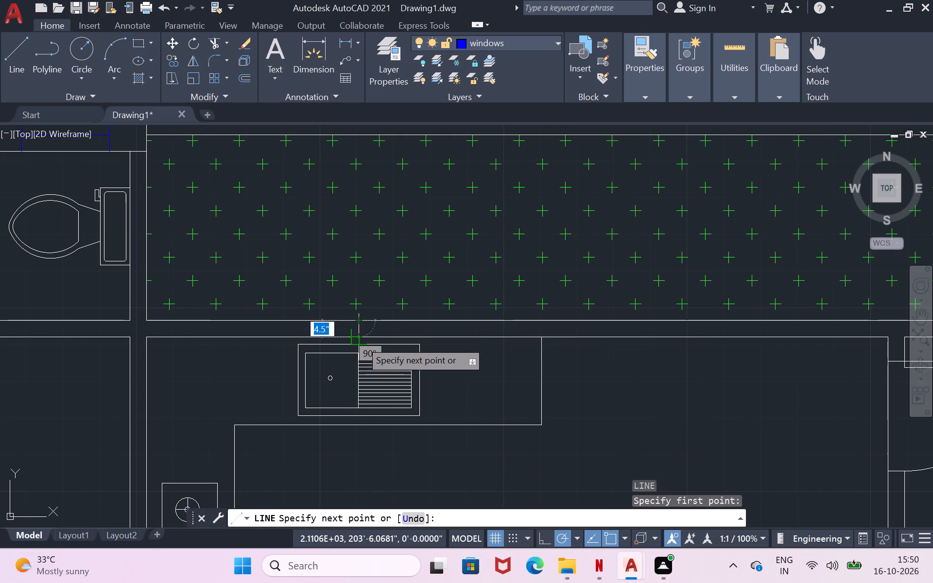
{"action": "left_click", "coordinate": [361, 341]}
{"action": "left_click", "coordinate": [362, 325]}
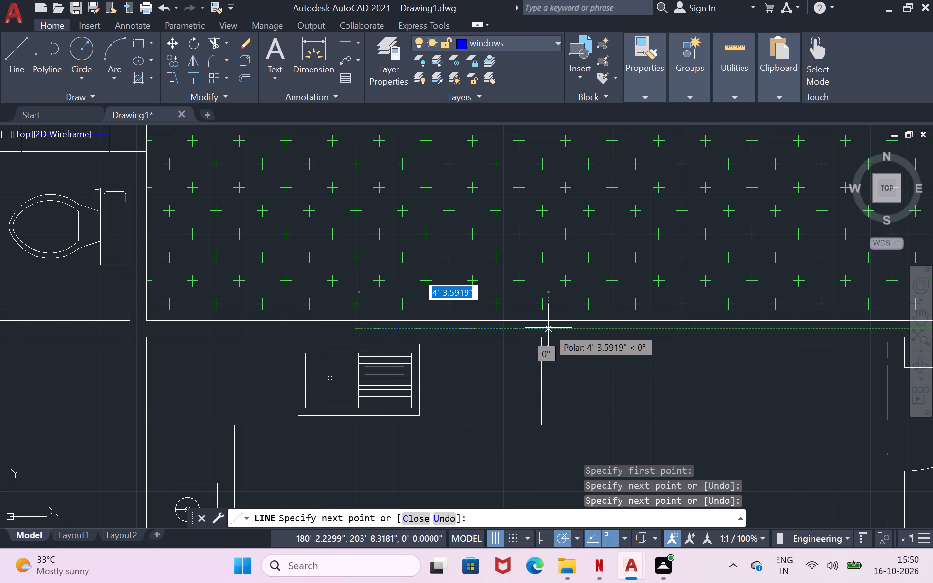
{"action": "key", "text": "4"}
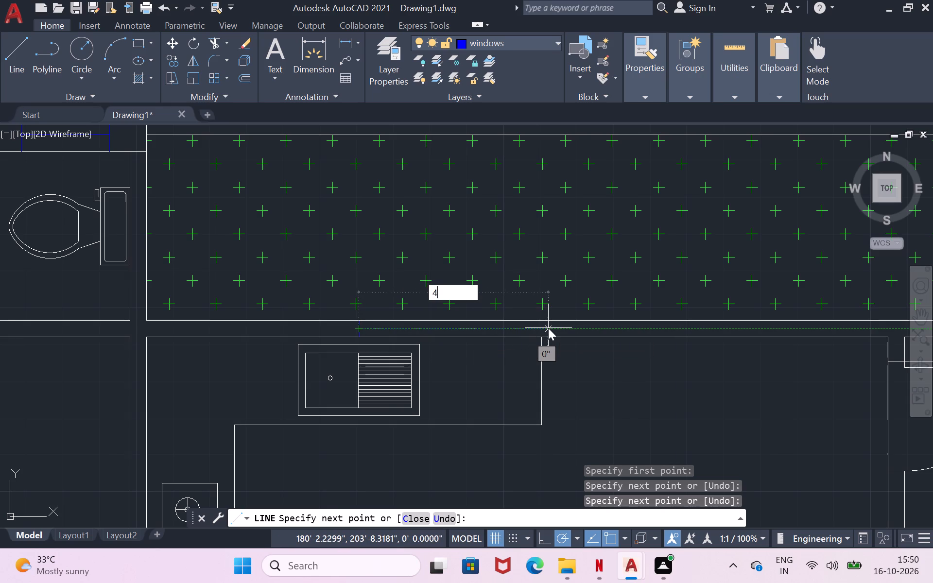
{"action": "key", "text": "apostrophe"}
{"action": "key", "text": "3"}
{"action": "key", "text": "shift+quotedbl"}
{"action": "key", "text": "Return"}
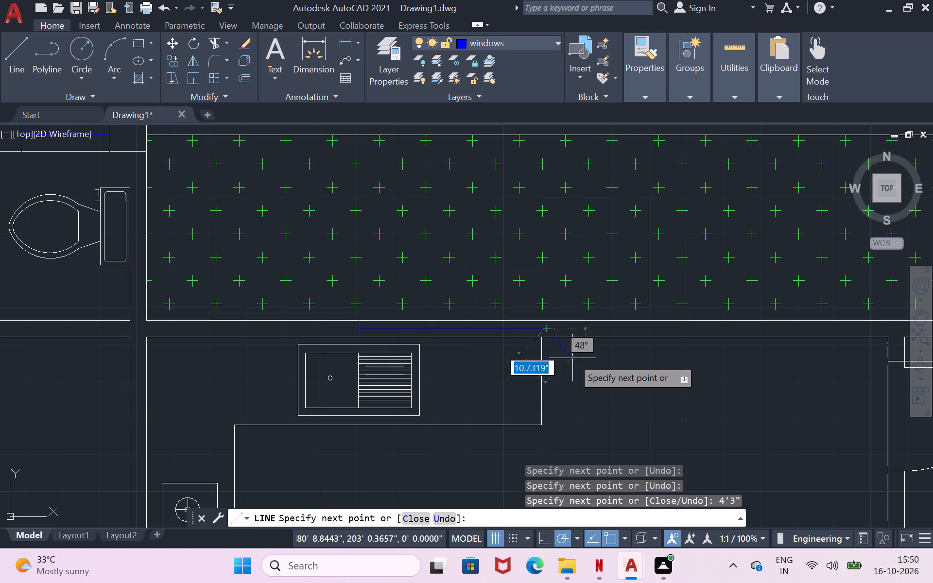
{"action": "left_click", "coordinate": [549, 320]}
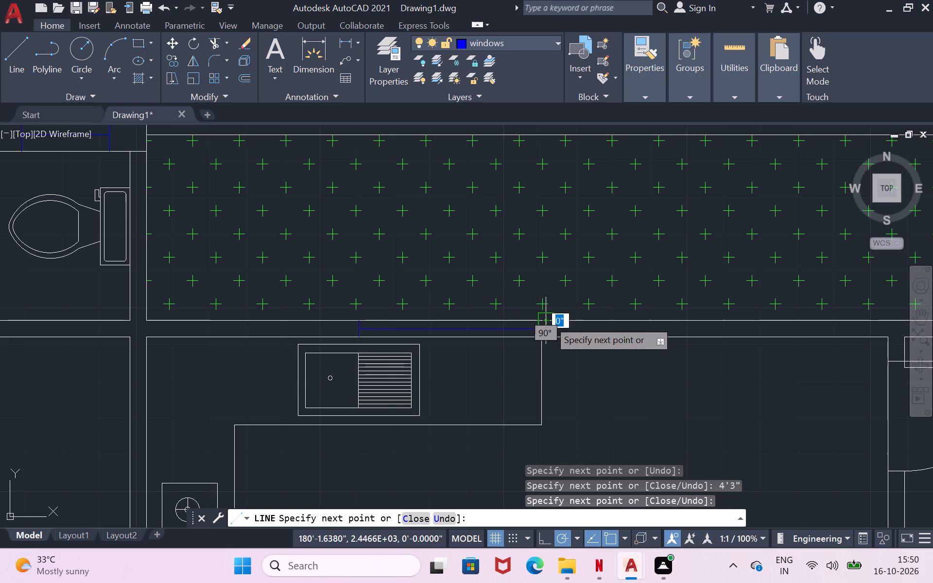
{"action": "left_click", "coordinate": [549, 338]}
{"action": "key", "text": "Return"}
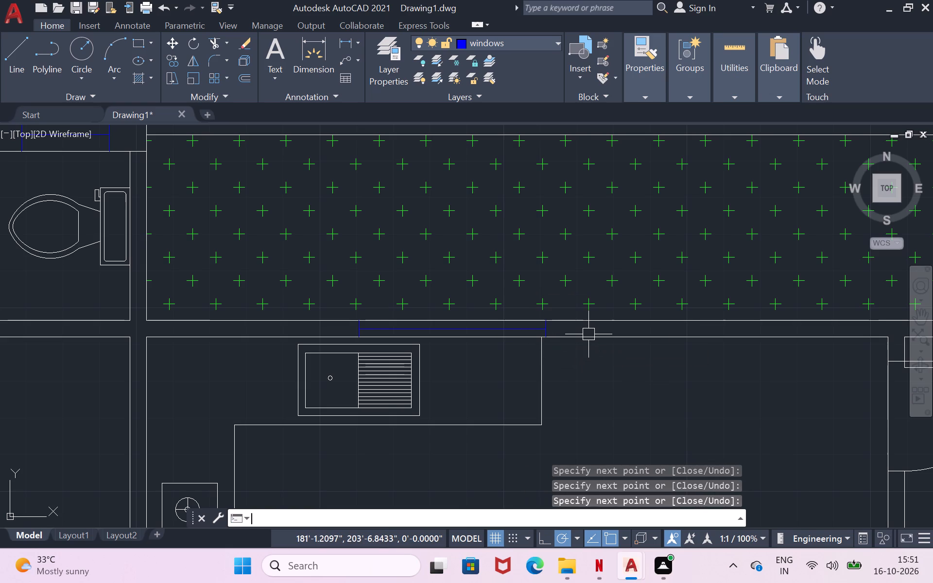
Draw a window in the right exterior wall of the narrow room beside the kitchen, with two jambs and a 4'3" centre line.
{"action": "scroll", "coordinate": [589, 334], "scroll_direction": "down", "scroll_amount": 2}
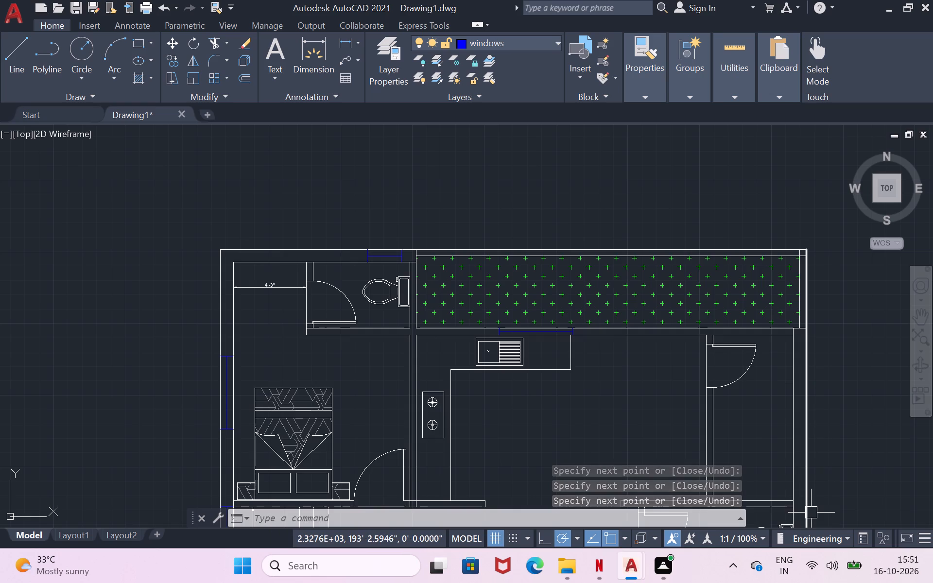
{"action": "scroll", "coordinate": [811, 513], "scroll_direction": "up", "scroll_amount": 3}
{"action": "scroll", "coordinate": [845, 460], "scroll_direction": "down", "scroll_amount": 2}
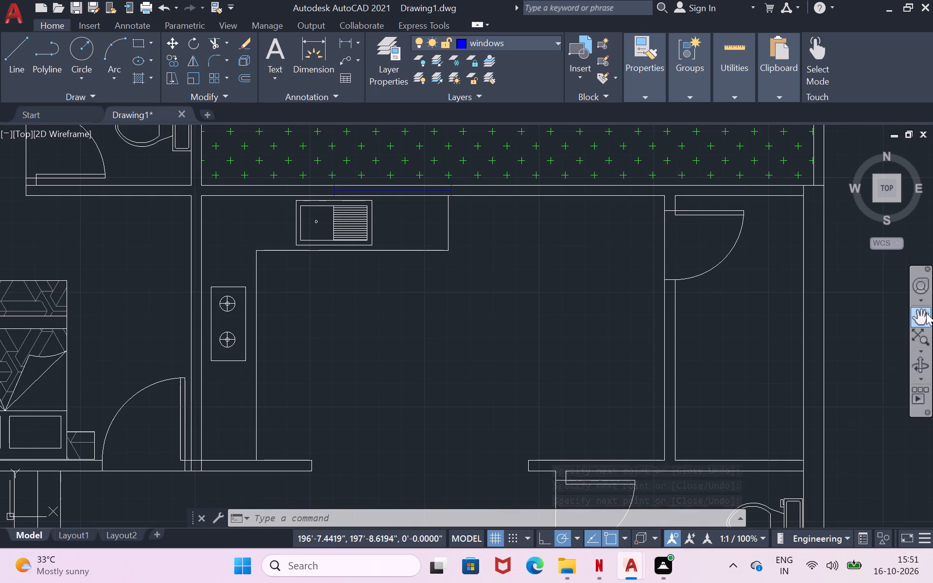
{"action": "left_click", "coordinate": [926, 313]}
{"action": "left_click_drag", "start_coordinate": [865, 436], "coordinate": [654, 338]}
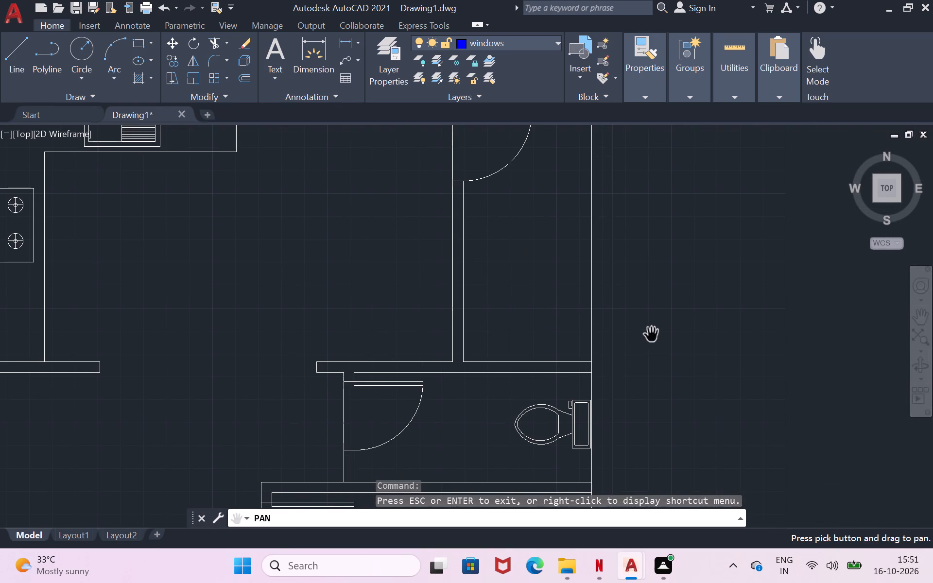
{"action": "key", "text": "l"}
{"action": "key", "text": "Escape"}
{"action": "key", "text": "l"}
{"action": "key", "text": "Return"}
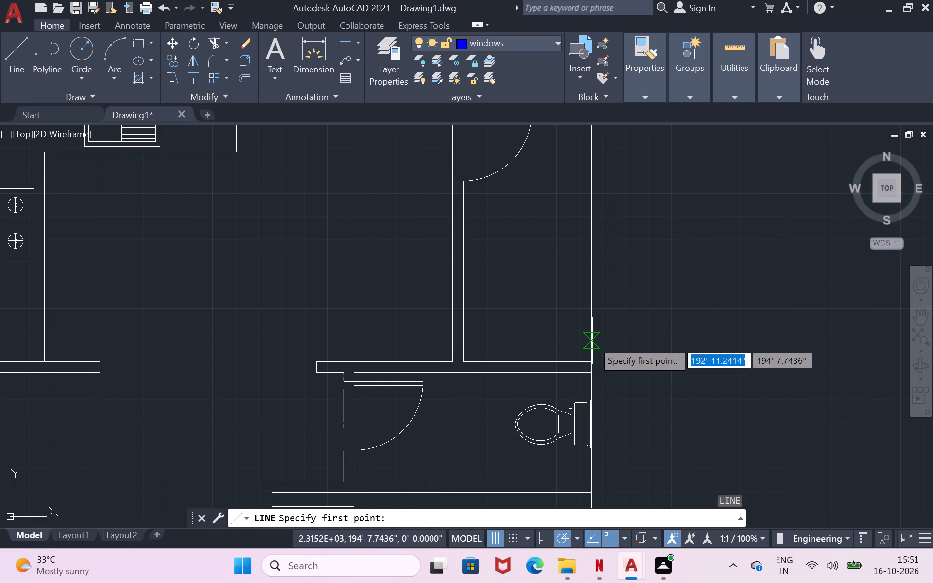
{"action": "left_click", "coordinate": [592, 341]}
{"action": "left_click", "coordinate": [615, 341]}
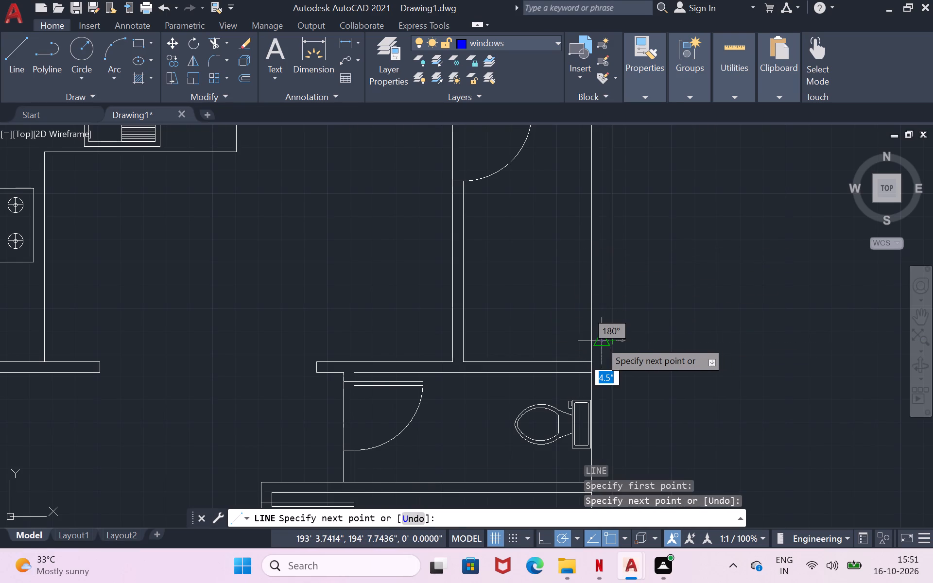
{"action": "left_click", "coordinate": [600, 341]}
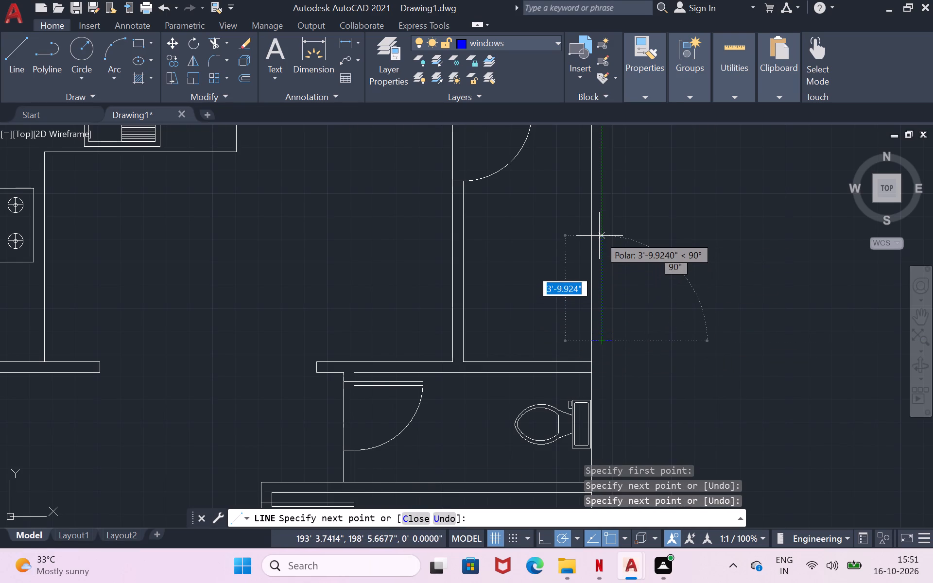
{"action": "key", "text": "4"}
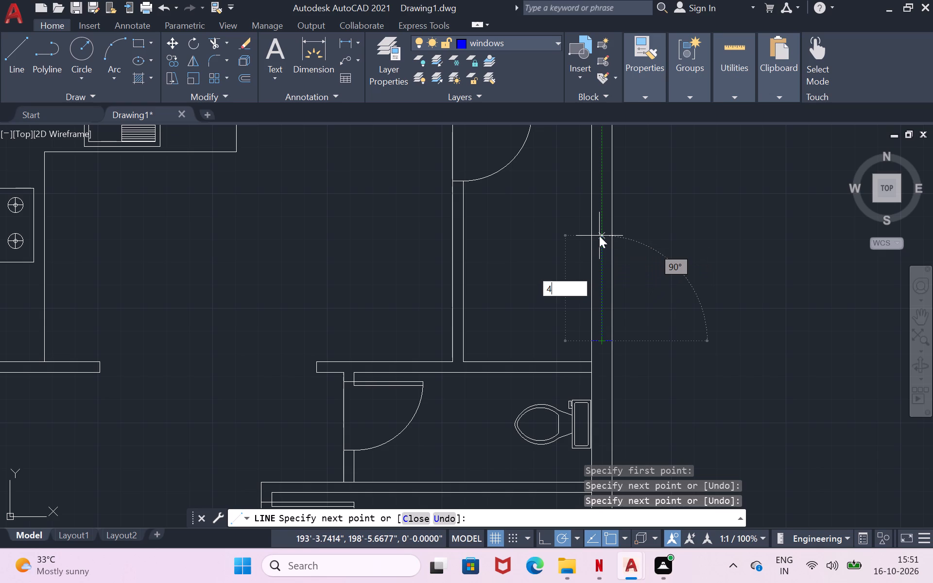
{"action": "type", "text": "'3"}
{"action": "key", "text": "shift+quotedbl"}
{"action": "key", "text": "Return"}
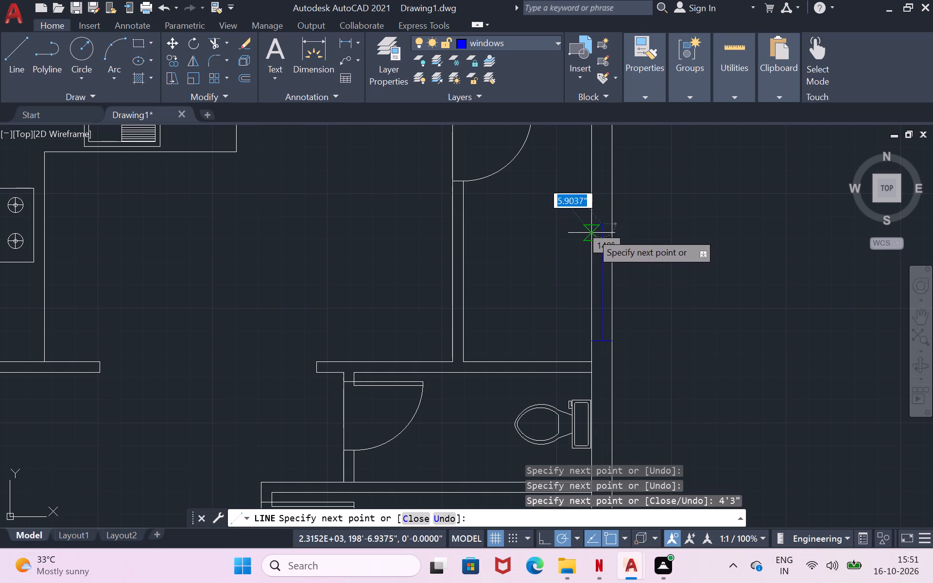
{"action": "left_click", "coordinate": [591, 226]}
{"action": "left_click", "coordinate": [610, 223]}
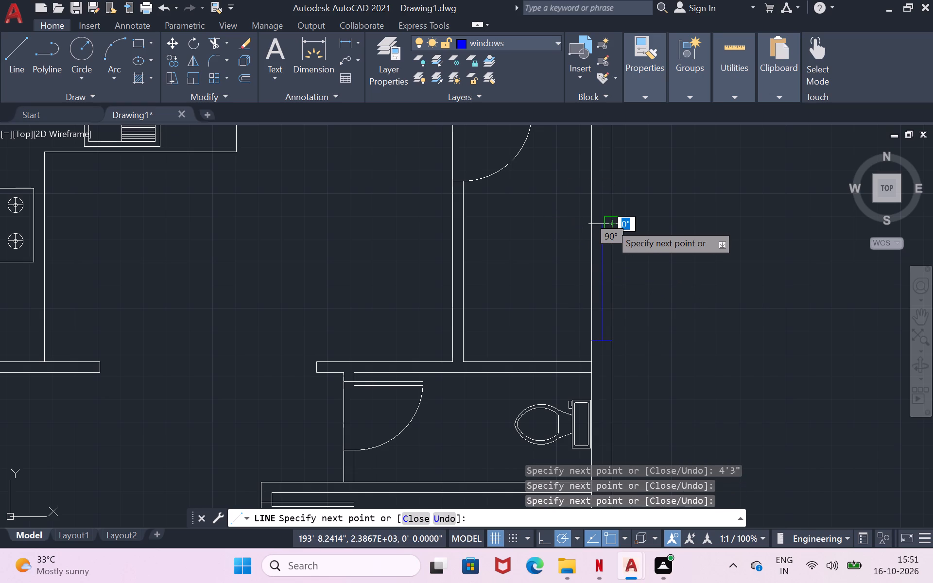
{"action": "key", "text": "Return"}
Draw a window in the right exterior wall behind the right-hand toilet, with two jambs joined by consecutive 2" and 2' centre-line segments.
{"action": "scroll", "coordinate": [681, 388], "scroll_direction": "down", "scroll_amount": 2}
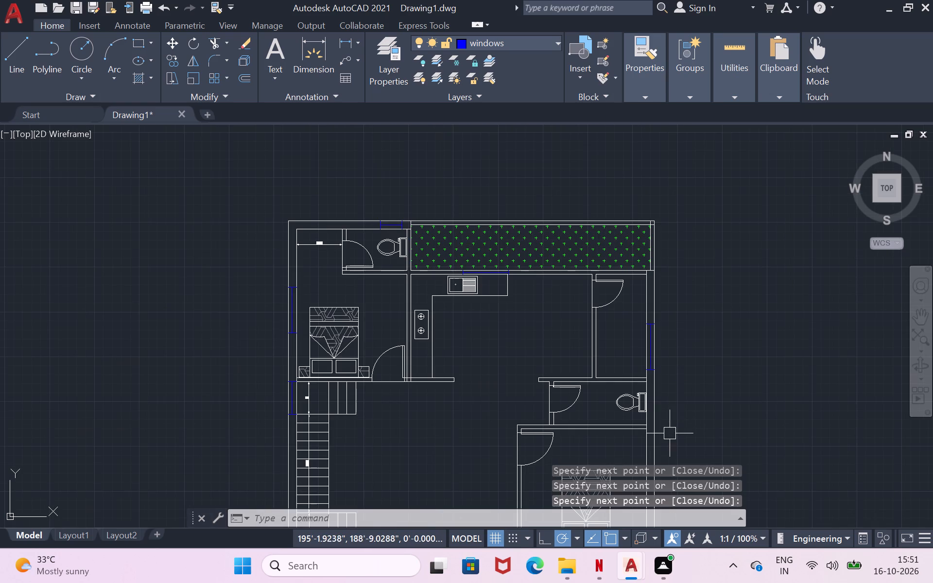
{"action": "scroll", "coordinate": [670, 433], "scroll_direction": "up", "scroll_amount": 3}
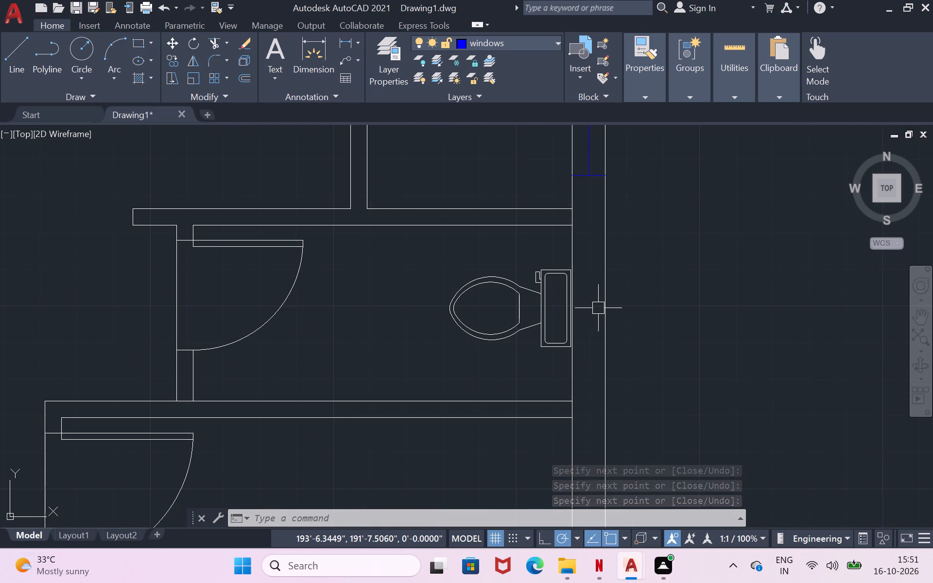
{"action": "key", "text": "l"}
{"action": "key", "text": "Return"}
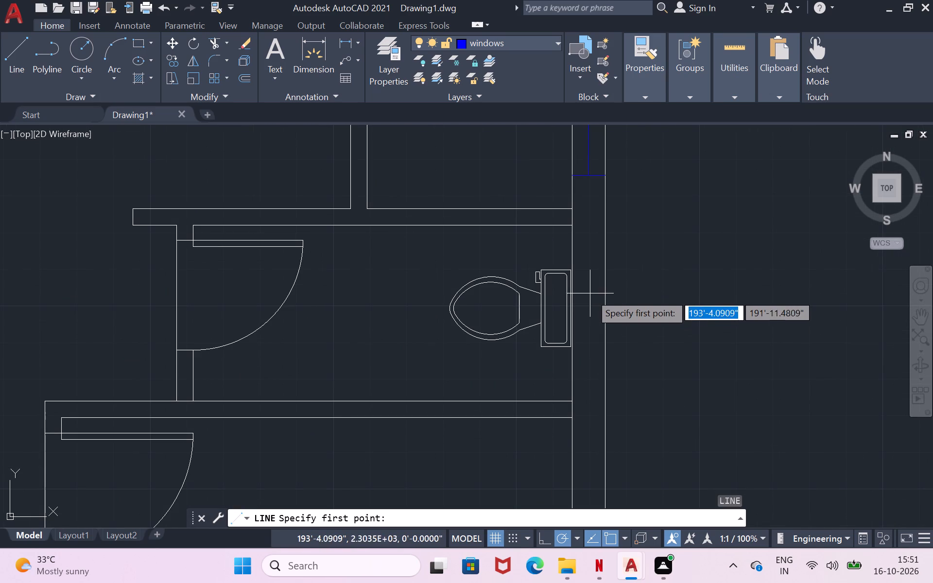
{"action": "left_click", "coordinate": [573, 267]}
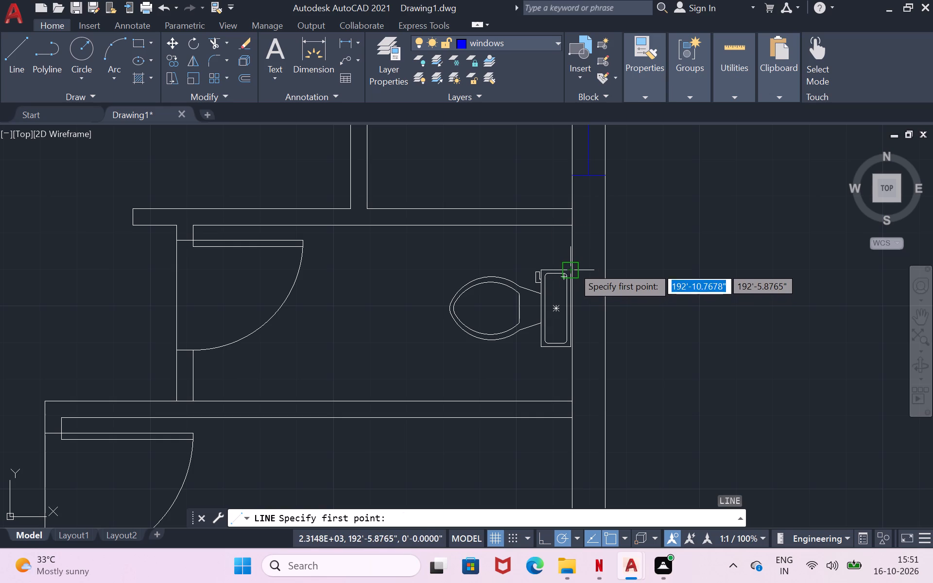
{"action": "left_click", "coordinate": [609, 266]}
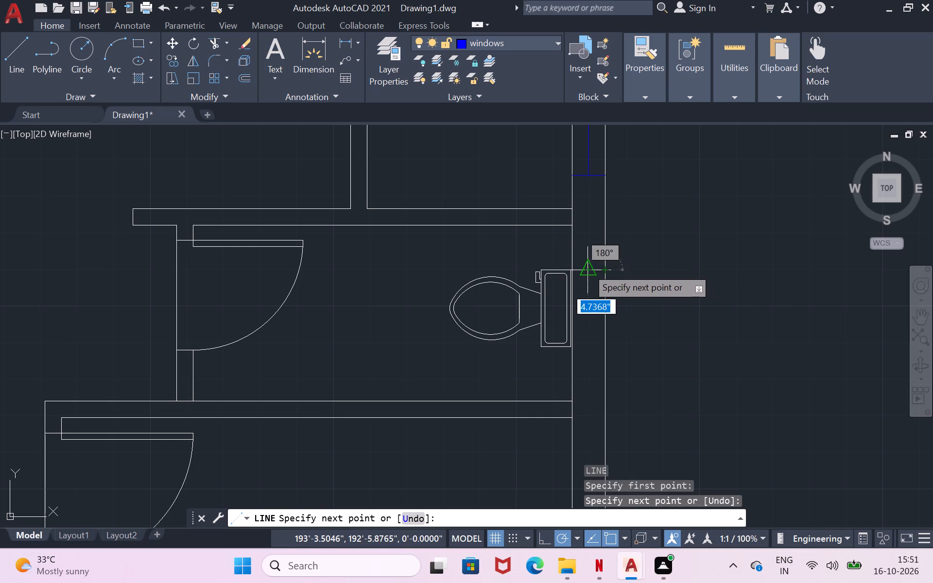
{"action": "left_click", "coordinate": [587, 268]}
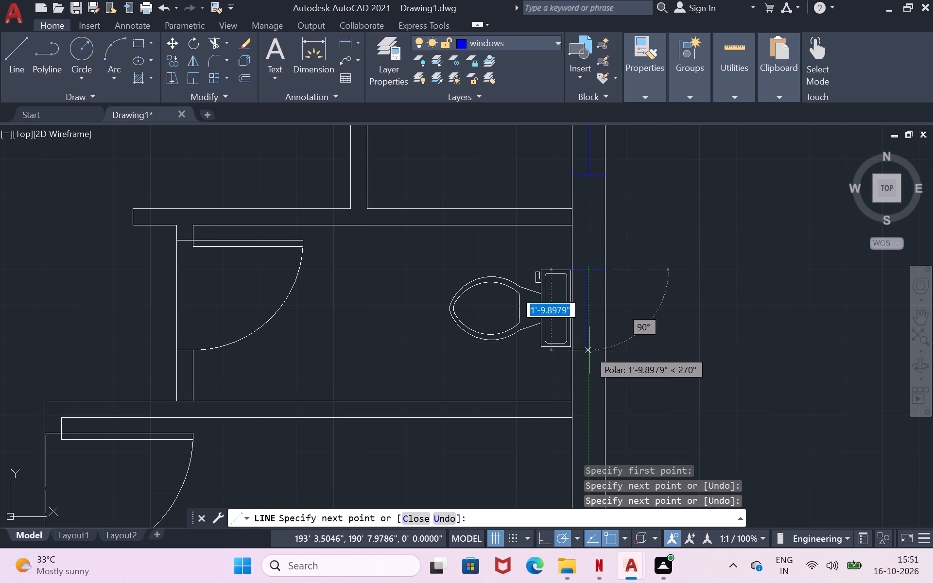
{"action": "key", "text": "2"}
{"action": "key", "text": "Return"}
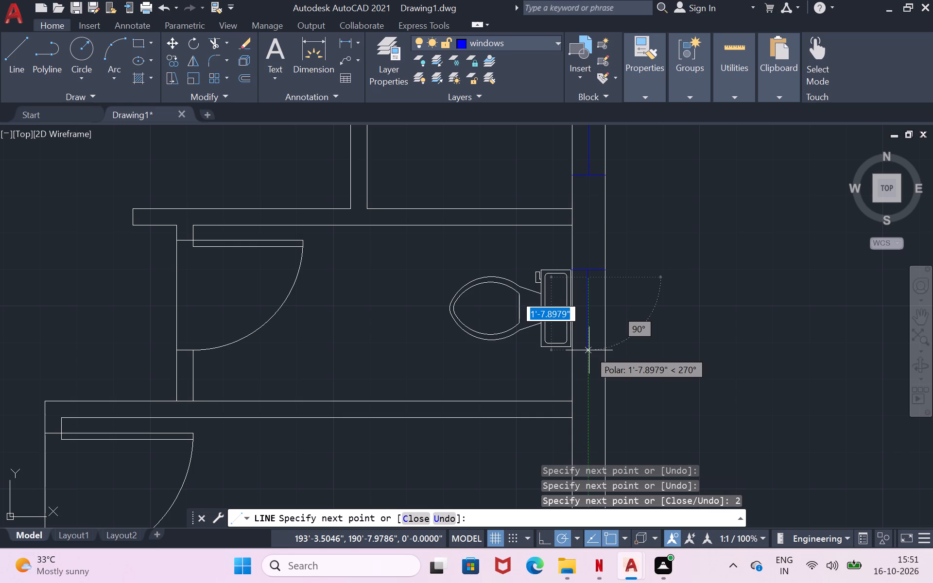
{"action": "key", "text": "BackSpace"}
{"action": "key", "text": "1"}
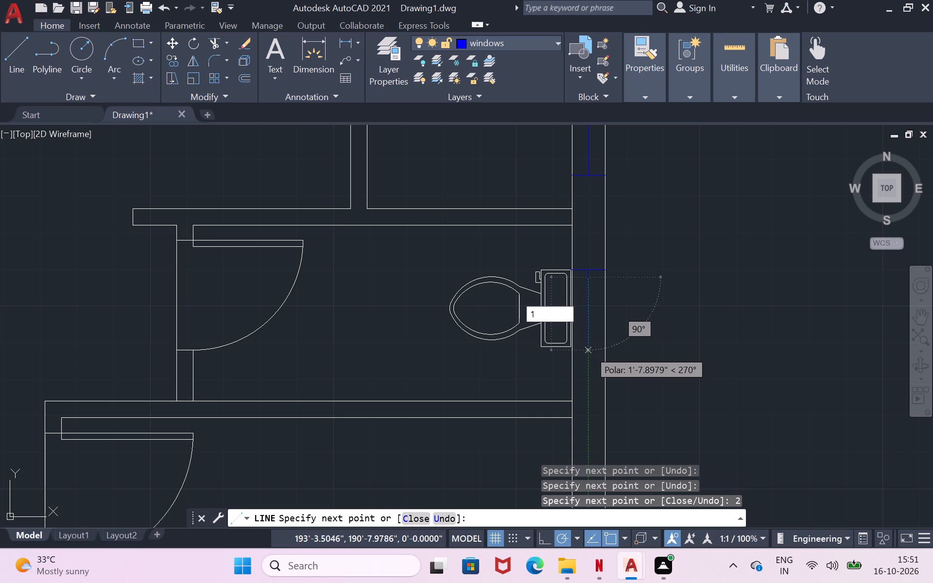
{"action": "key", "text": "BackSpace"}
{"action": "type", "text": "2'"}
{"action": "key", "text": "Return"}
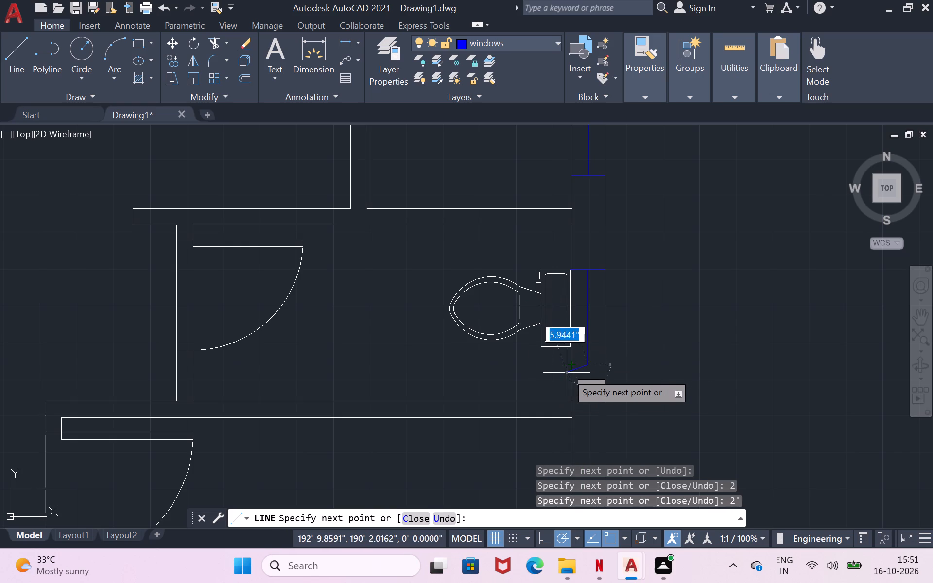
{"action": "left_click", "coordinate": [572, 366]}
{"action": "left_click", "coordinate": [606, 366]}
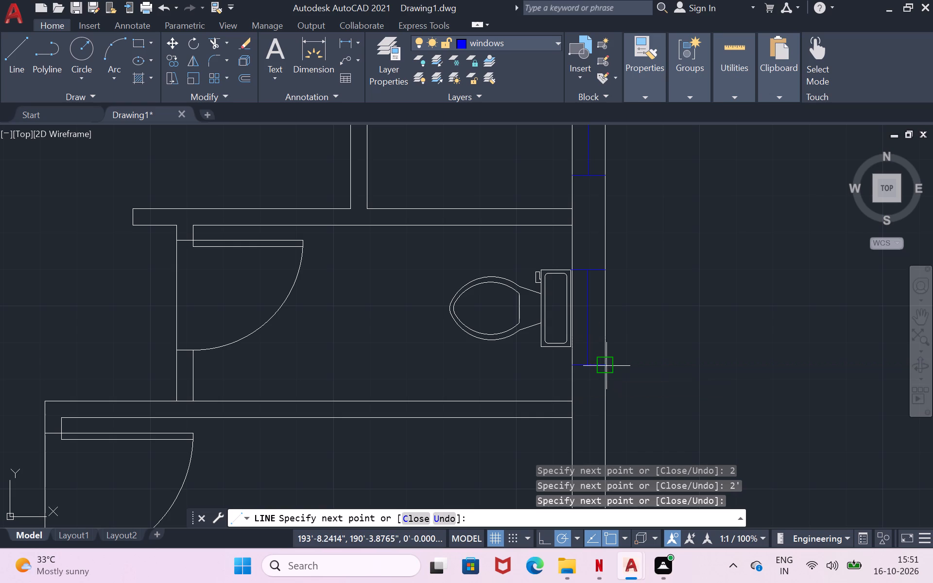
{"action": "key", "text": "Return"}
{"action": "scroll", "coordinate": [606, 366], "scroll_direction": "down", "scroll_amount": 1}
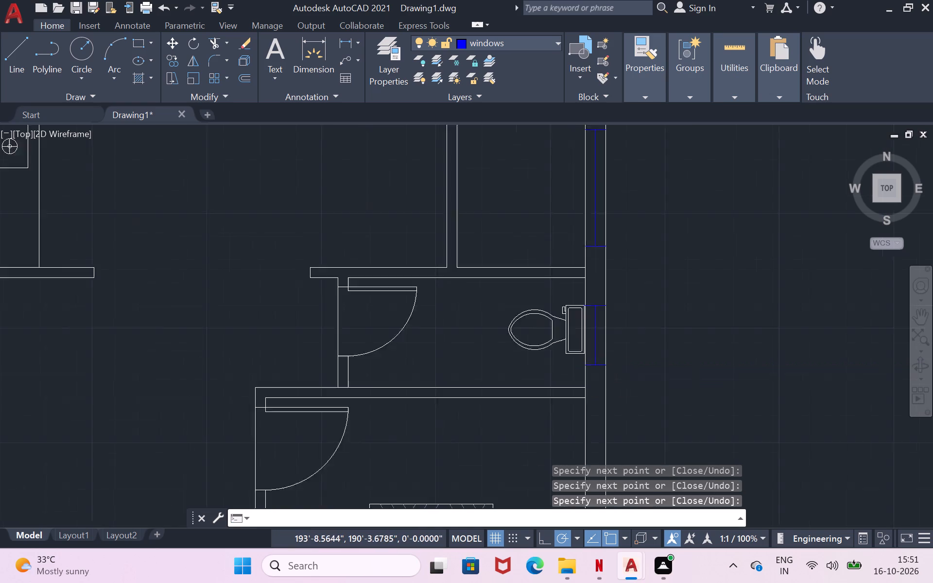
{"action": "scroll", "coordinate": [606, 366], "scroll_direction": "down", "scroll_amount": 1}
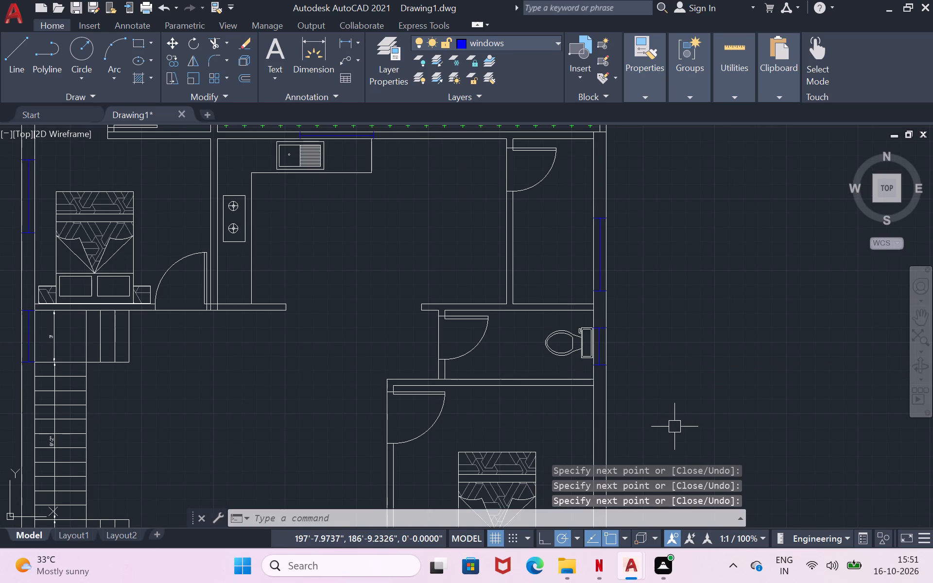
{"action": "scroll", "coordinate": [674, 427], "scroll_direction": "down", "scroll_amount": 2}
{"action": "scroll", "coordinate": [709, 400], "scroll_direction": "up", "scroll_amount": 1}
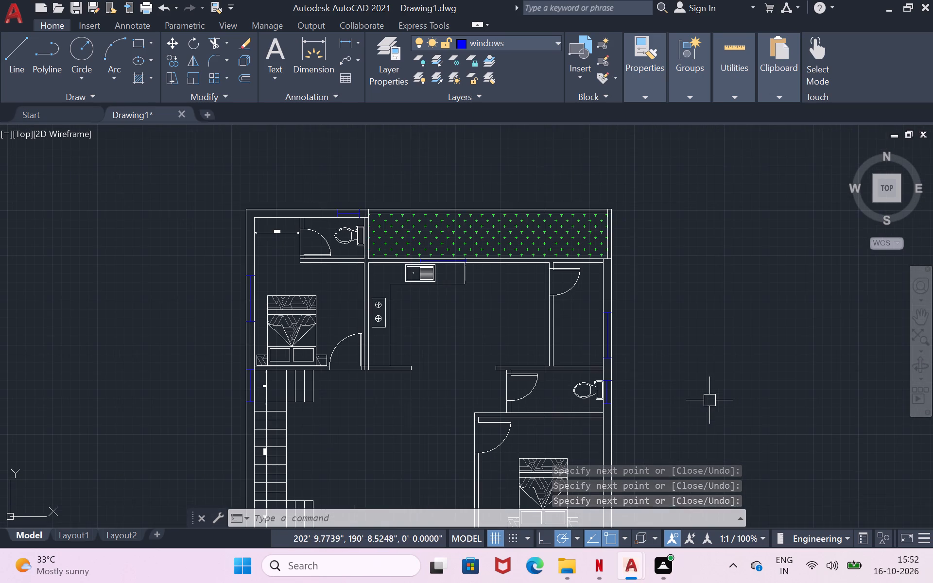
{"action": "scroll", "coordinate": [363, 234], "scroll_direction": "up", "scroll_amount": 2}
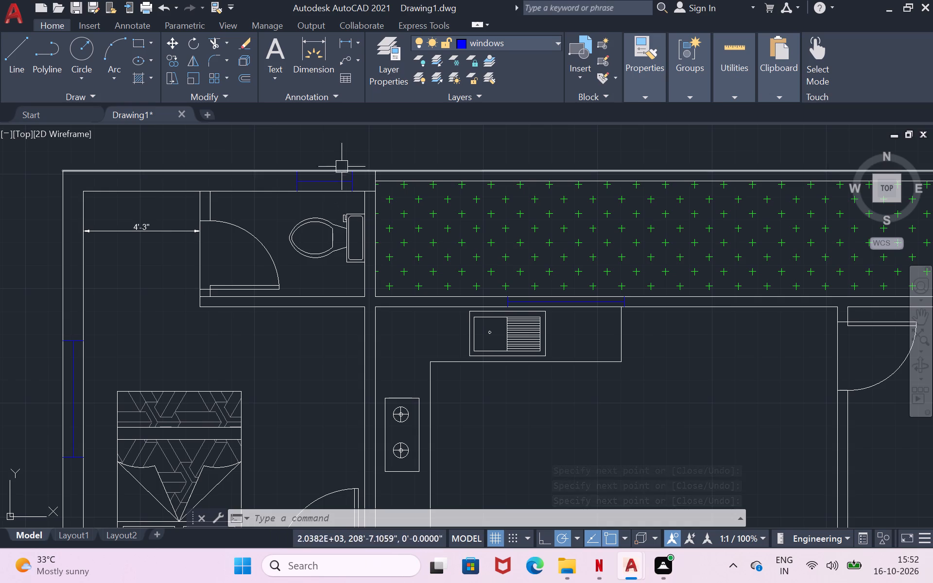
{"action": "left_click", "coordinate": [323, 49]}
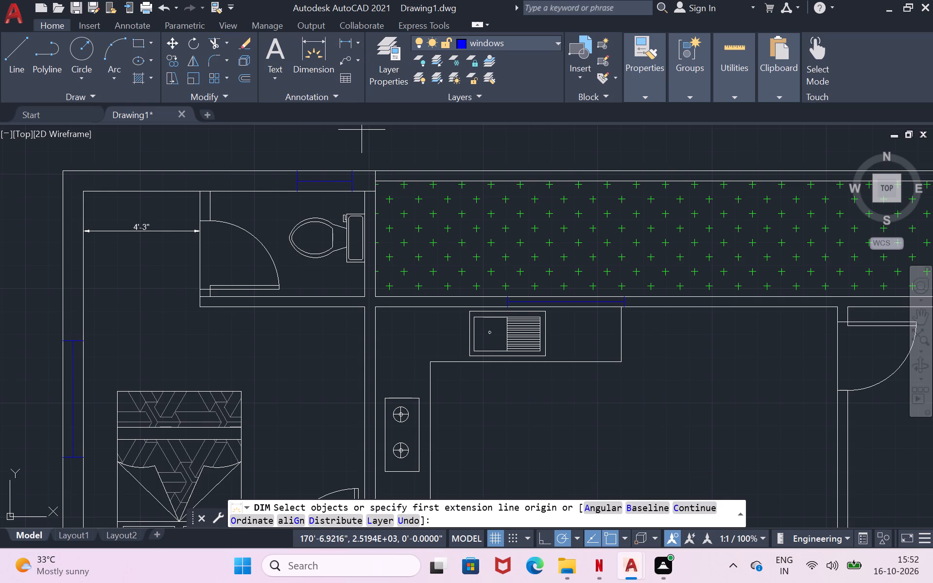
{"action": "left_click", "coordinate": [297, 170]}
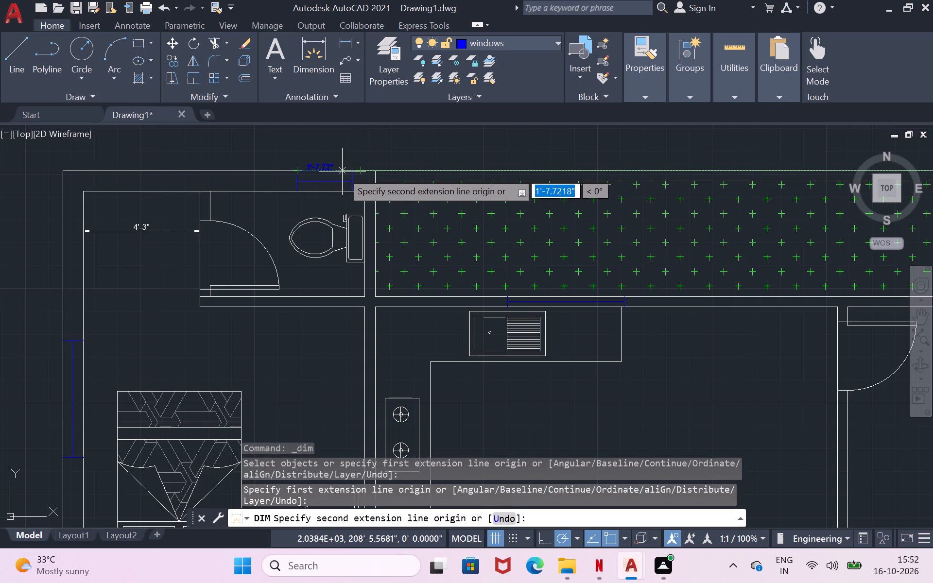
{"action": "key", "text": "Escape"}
Draw a window in the right exterior wall of the right-hand bedroom, with two jambs and a 4'3" centre line.
{"action": "scroll", "coordinate": [342, 171], "scroll_direction": "down", "scroll_amount": 2}
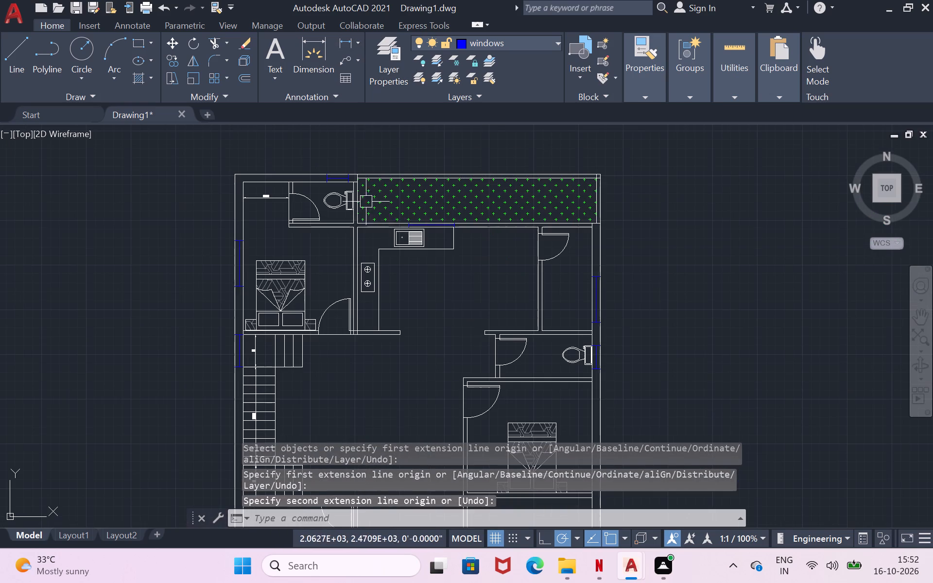
{"action": "scroll", "coordinate": [675, 400], "scroll_direction": "down", "scroll_amount": 1}
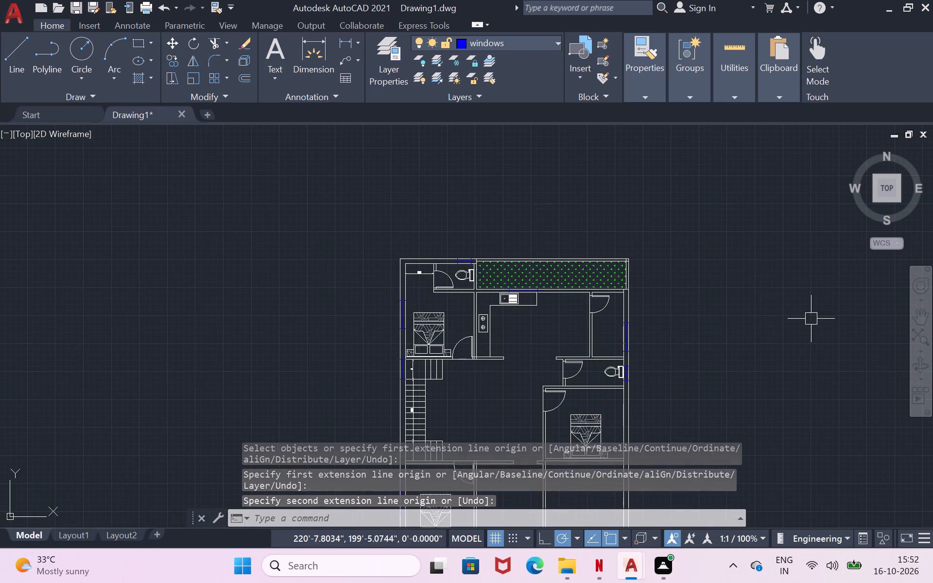
{"action": "left_click", "coordinate": [916, 314]}
{"action": "left_click_drag", "start_coordinate": [667, 403], "coordinate": [647, 254]}
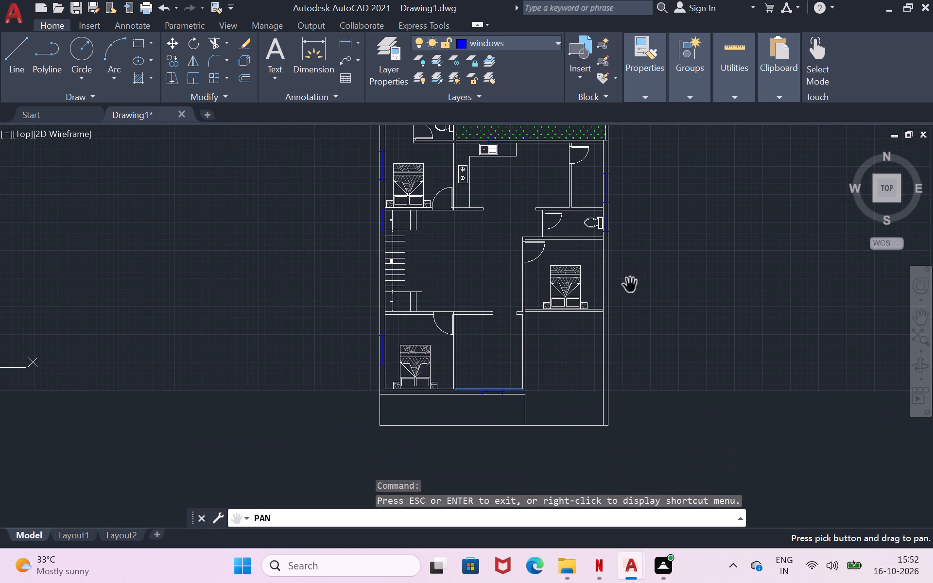
{"action": "left_click_drag", "start_coordinate": [620, 299], "coordinate": [570, 303]}
{"action": "scroll", "coordinate": [560, 326], "scroll_direction": "up", "scroll_amount": 3}
{"action": "left_click_drag", "start_coordinate": [554, 236], "coordinate": [557, 294]}
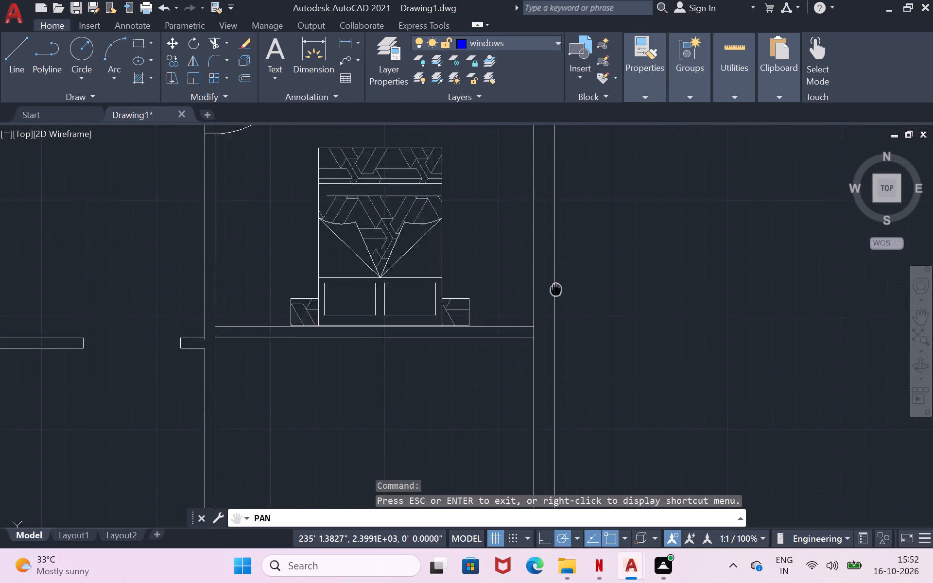
{"action": "left_click_drag", "start_coordinate": [557, 294], "coordinate": [582, 399]}
{"action": "key", "text": "Return"}
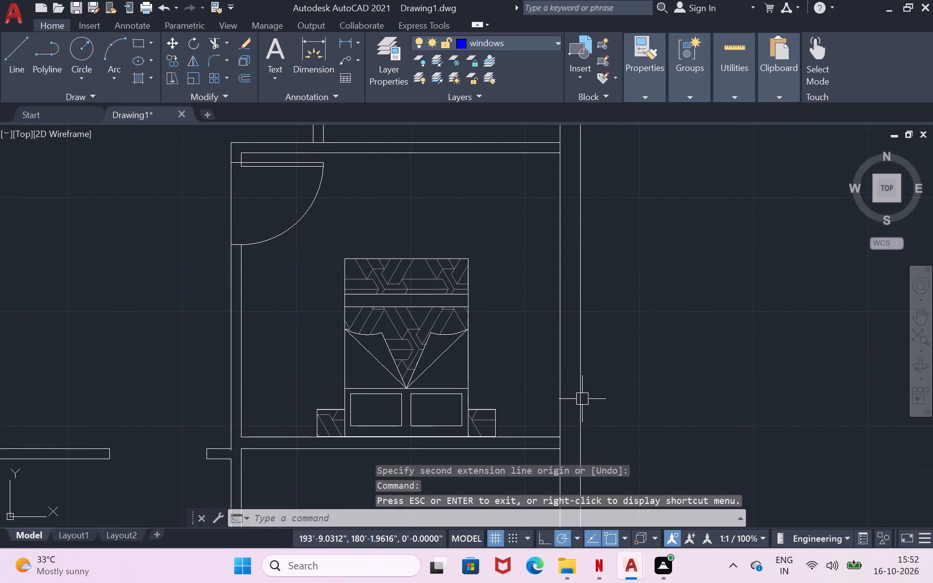
{"action": "key", "text": "l"}
{"action": "key", "text": "Return"}
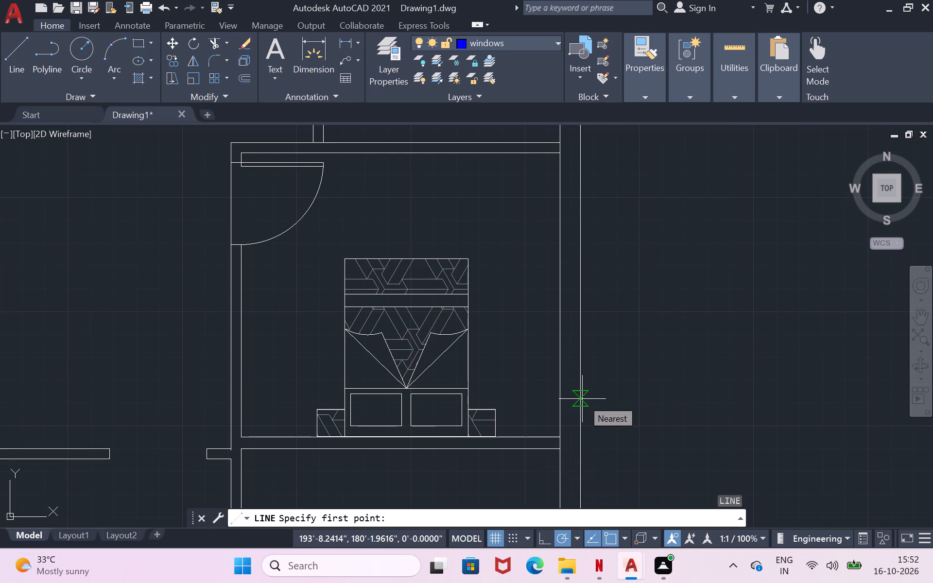
{"action": "left_click", "coordinate": [560, 217]}
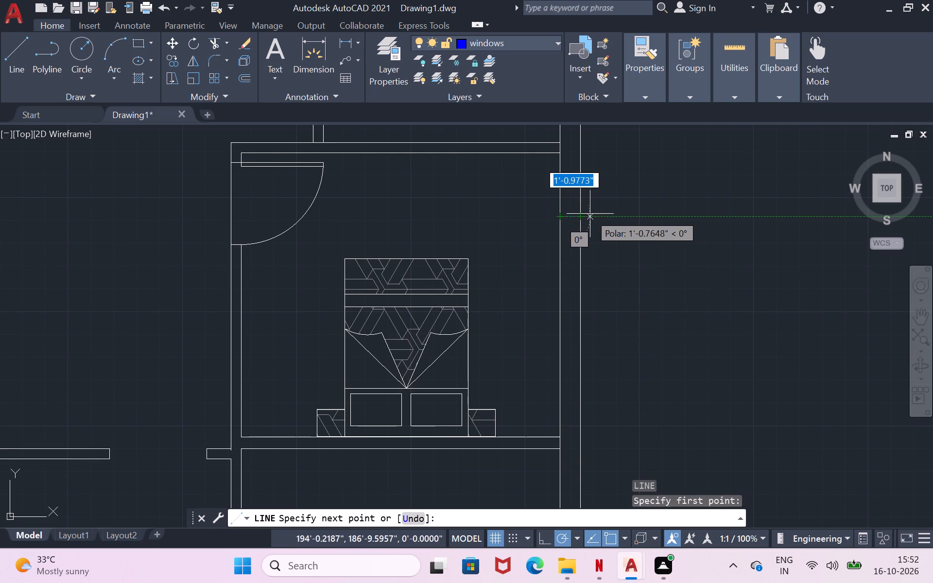
{"action": "left_click", "coordinate": [584, 217]}
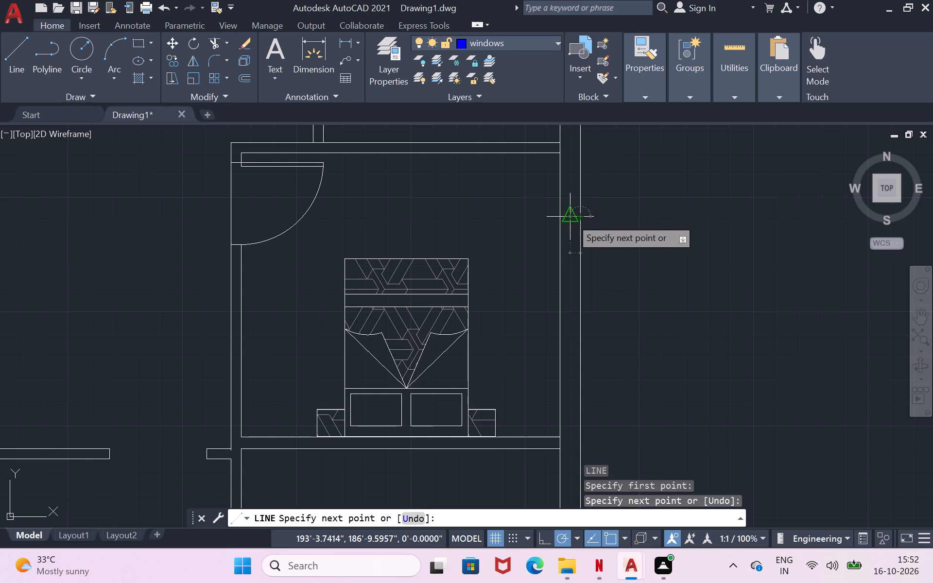
{"action": "left_click", "coordinate": [571, 218]}
{"action": "type", "text": "4'3"}
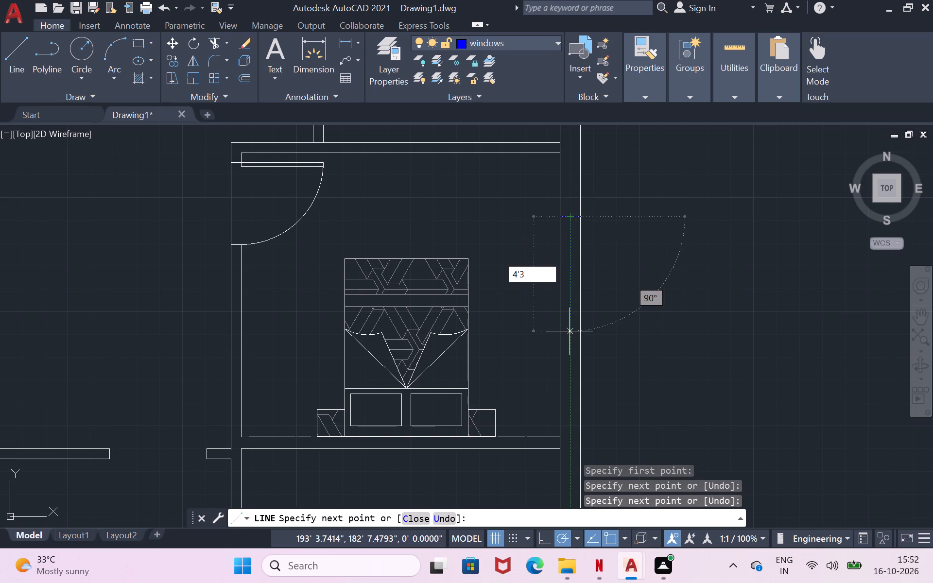
{"action": "key", "text": "shift+quotedbl"}
{"action": "key", "text": "Return"}
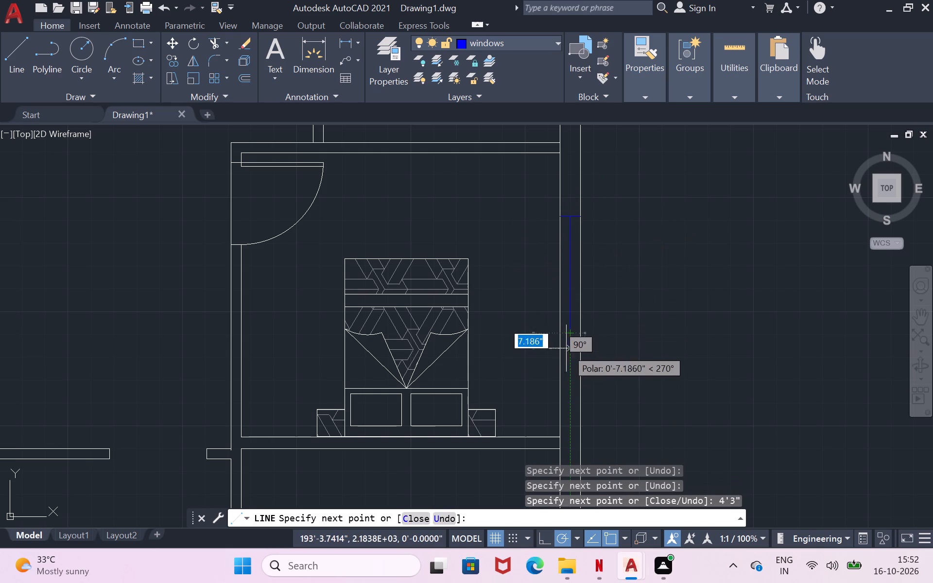
{"action": "left_click", "coordinate": [559, 333]}
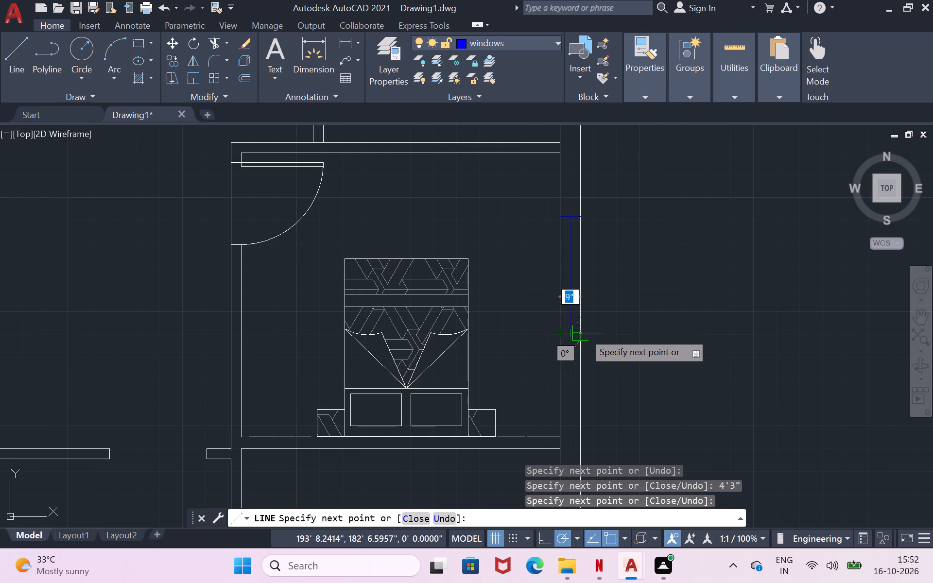
{"action": "left_click", "coordinate": [584, 332]}
{"action": "key", "text": "Return"}
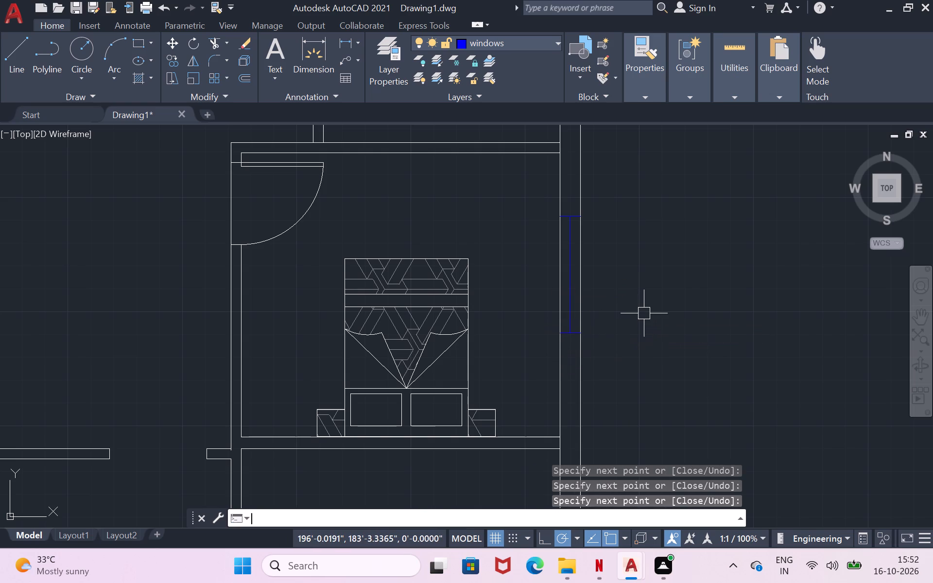
Trim both wall lines between the jambs of the upper-left toilet's window in the top exterior wall.
{"action": "scroll", "coordinate": [644, 313], "scroll_direction": "down", "scroll_amount": 3}
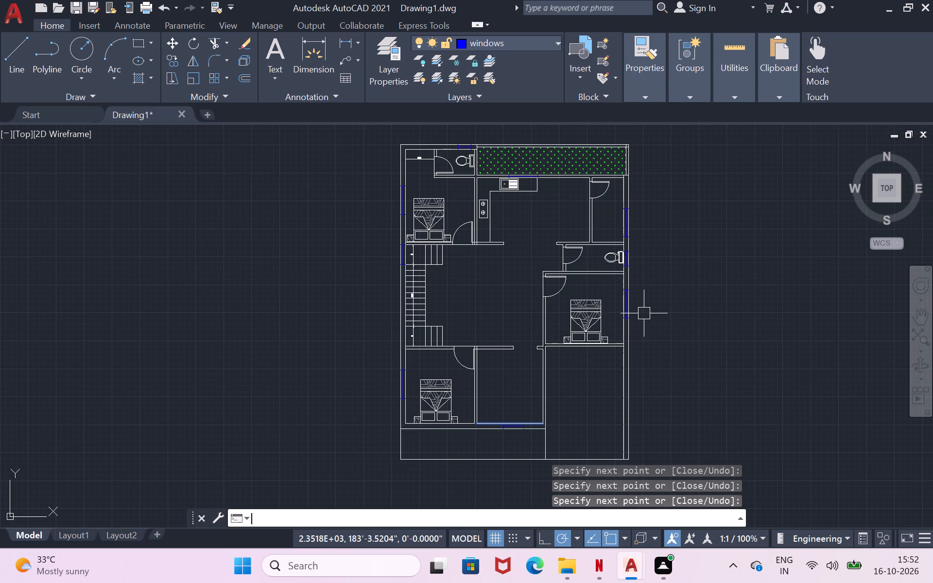
{"action": "scroll", "coordinate": [644, 313], "scroll_direction": "down", "scroll_amount": 2}
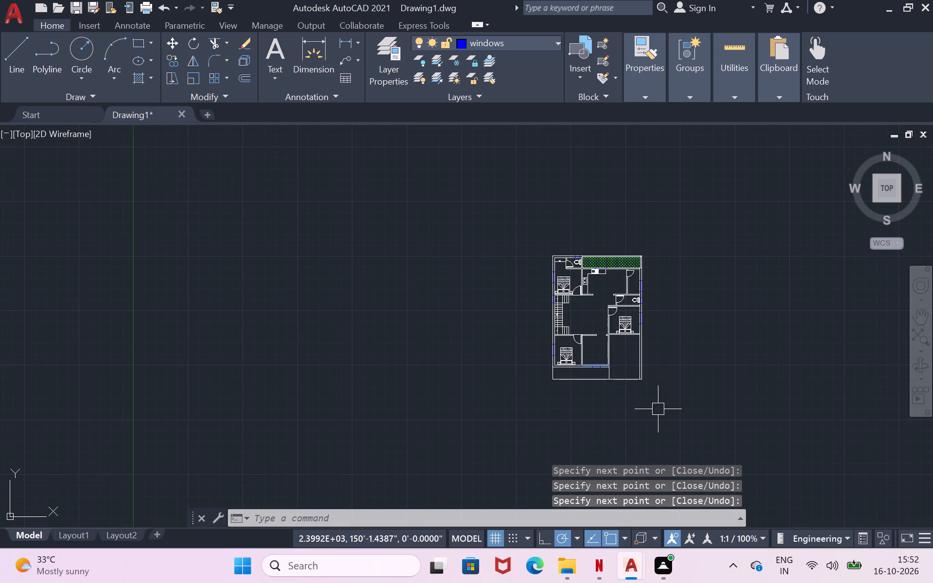
{"action": "scroll", "coordinate": [634, 407], "scroll_direction": "up", "scroll_amount": 1}
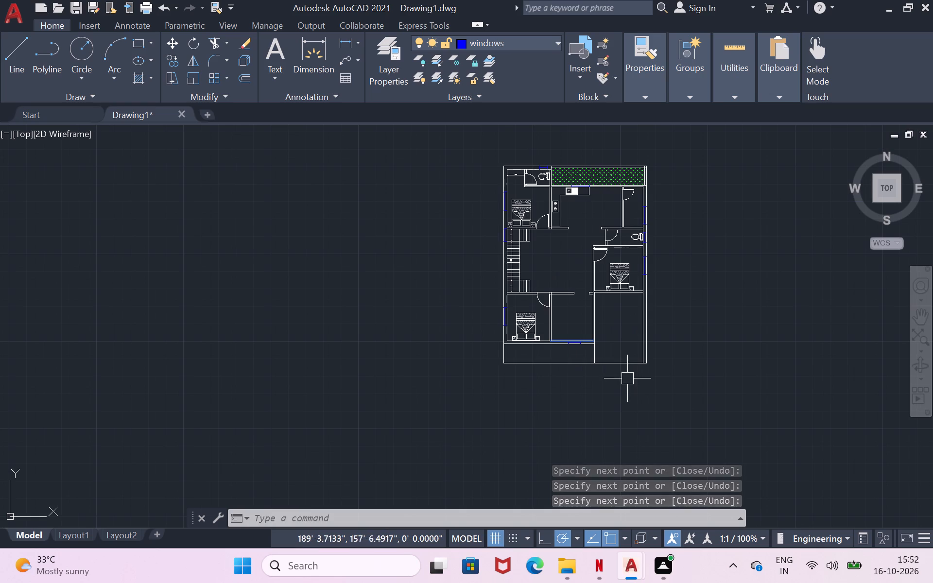
{"action": "scroll", "coordinate": [627, 361], "scroll_direction": "up", "scroll_amount": 1}
{"action": "scroll", "coordinate": [627, 361], "scroll_direction": "down", "scroll_amount": 1}
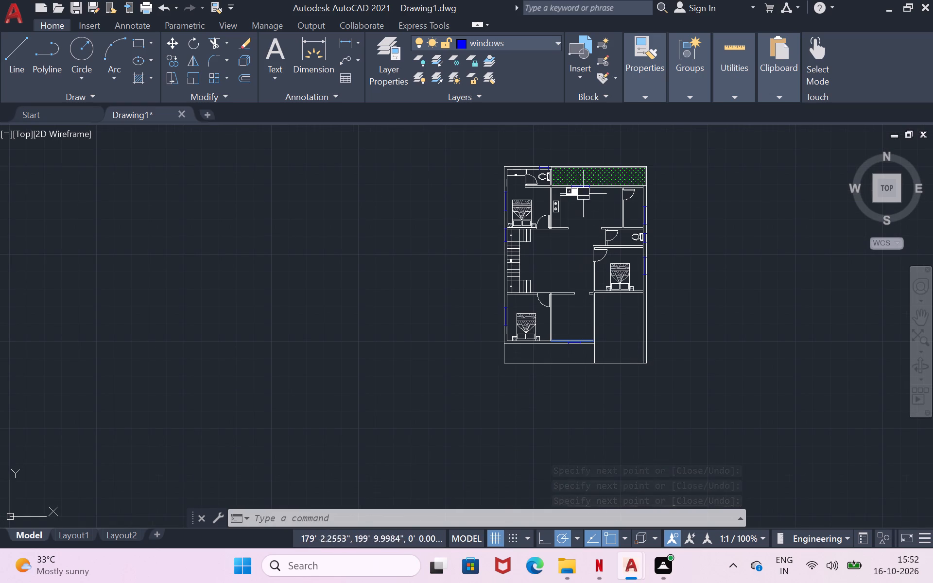
{"action": "scroll", "coordinate": [543, 170], "scroll_direction": "up", "scroll_amount": 3}
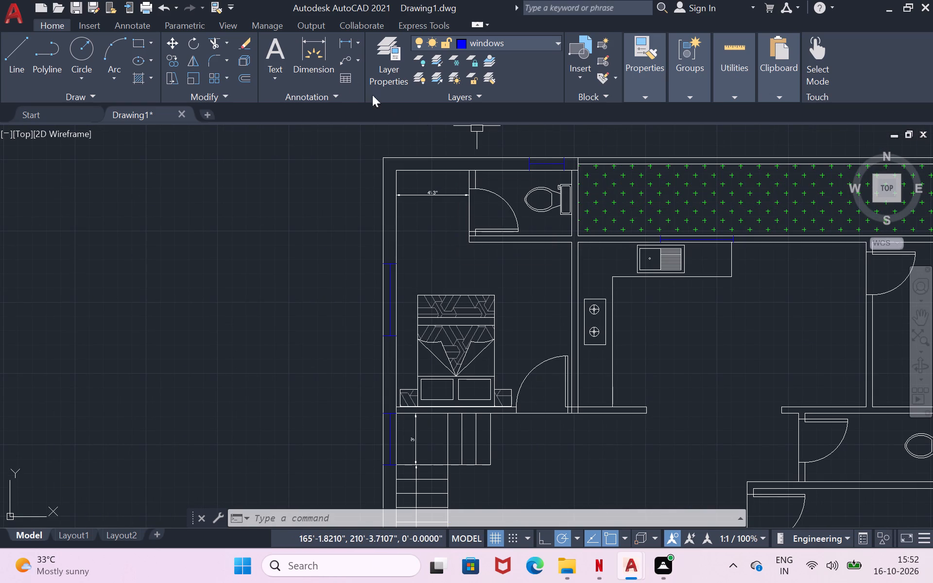
{"action": "left_click", "coordinate": [216, 48]}
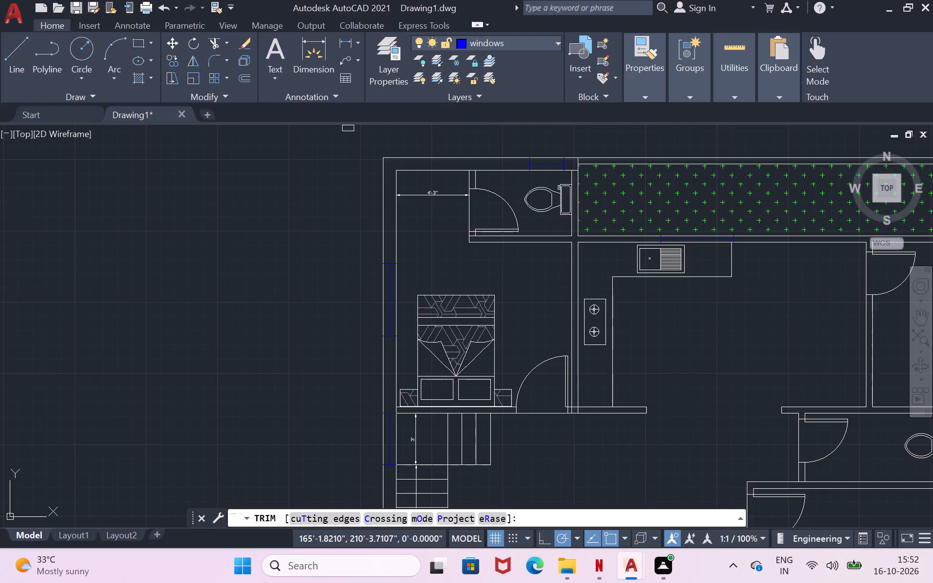
{"action": "left_click", "coordinate": [542, 155]}
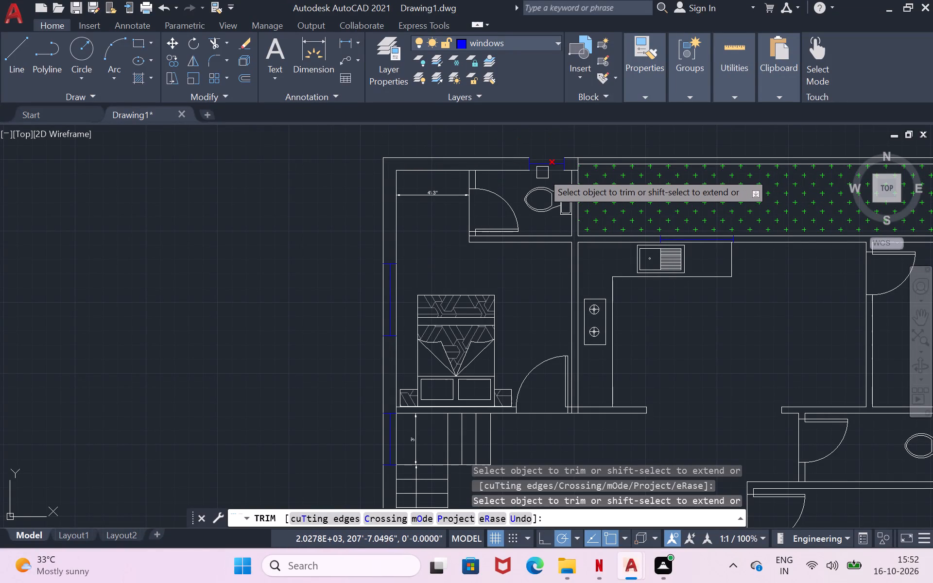
{"action": "left_click", "coordinate": [542, 172]}
Trim the left exterior wall lines between the jambs of the upper-left bedroom window and the staircase window.
{"action": "left_click", "coordinate": [400, 283]}
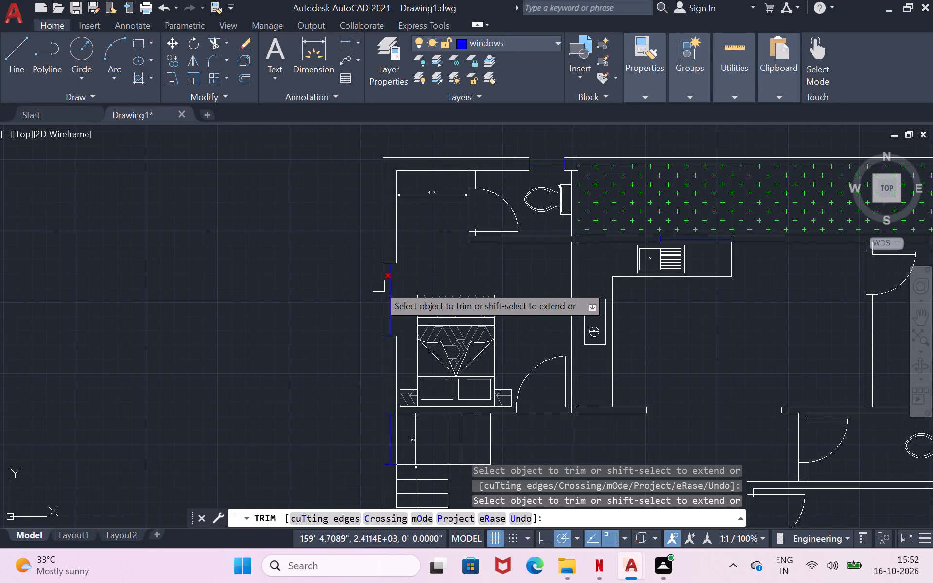
{"action": "left_click", "coordinate": [381, 286]}
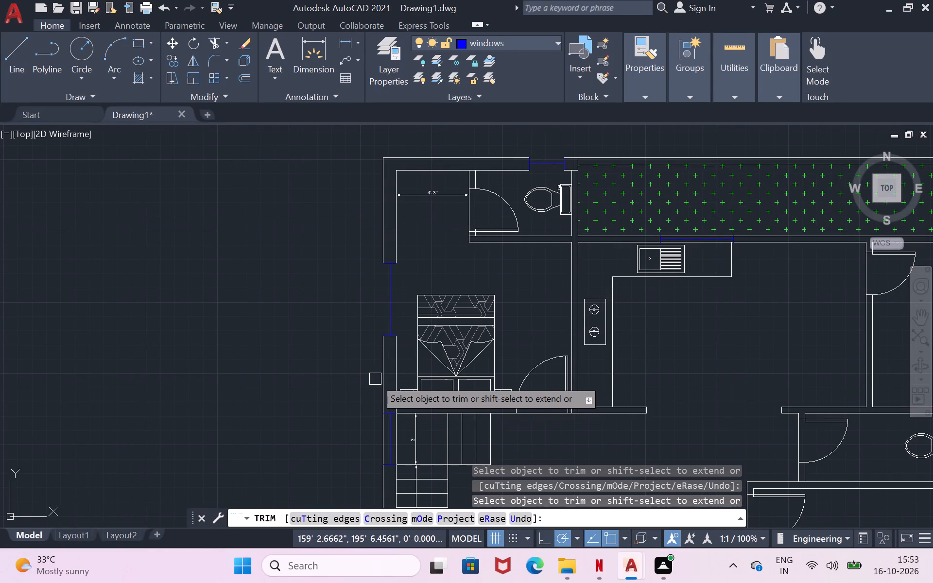
{"action": "scroll", "coordinate": [375, 379], "scroll_direction": "down", "scroll_amount": 1}
{"action": "scroll", "coordinate": [356, 457], "scroll_direction": "up", "scroll_amount": 2}
{"action": "left_click", "coordinate": [413, 363]}
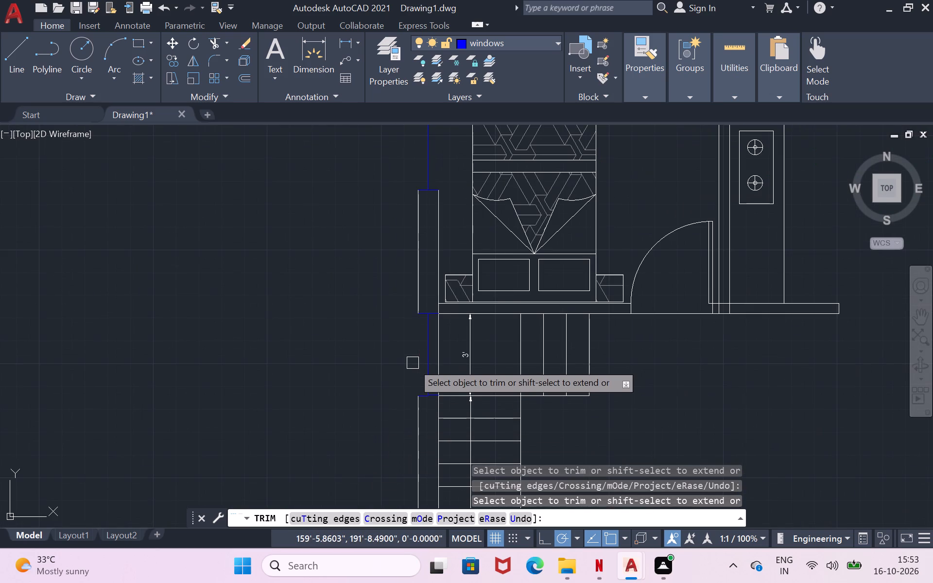
{"action": "left_click", "coordinate": [438, 351]}
{"action": "left_click", "coordinate": [437, 351]}
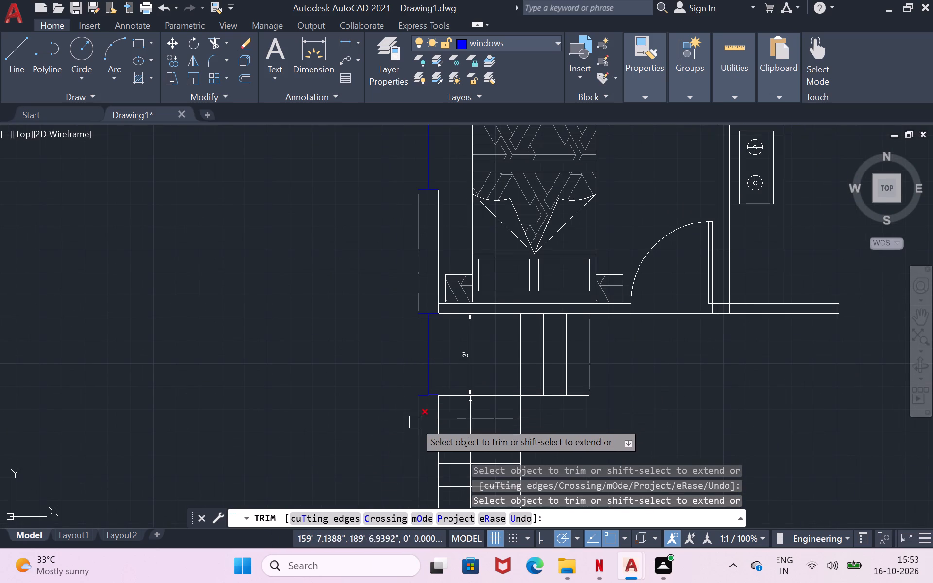
Trim both right exterior wall lines between the jambs of the window in the narrow room beside the kitchen.
{"action": "scroll", "coordinate": [412, 428], "scroll_direction": "down", "scroll_amount": 2}
{"action": "scroll", "coordinate": [480, 371], "scroll_direction": "down", "scroll_amount": 1}
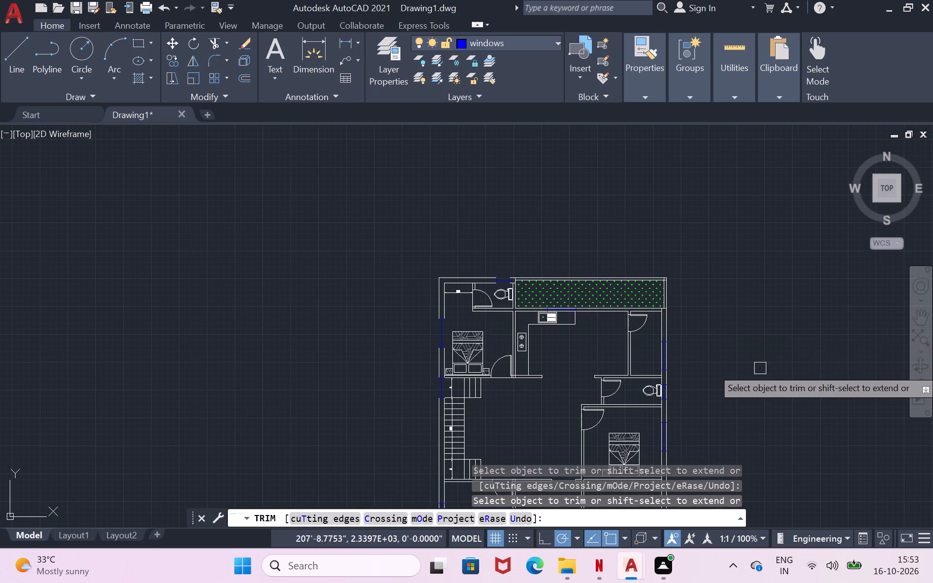
{"action": "scroll", "coordinate": [758, 369], "scroll_direction": "up", "scroll_amount": 3}
{"action": "left_click", "coordinate": [400, 312]}
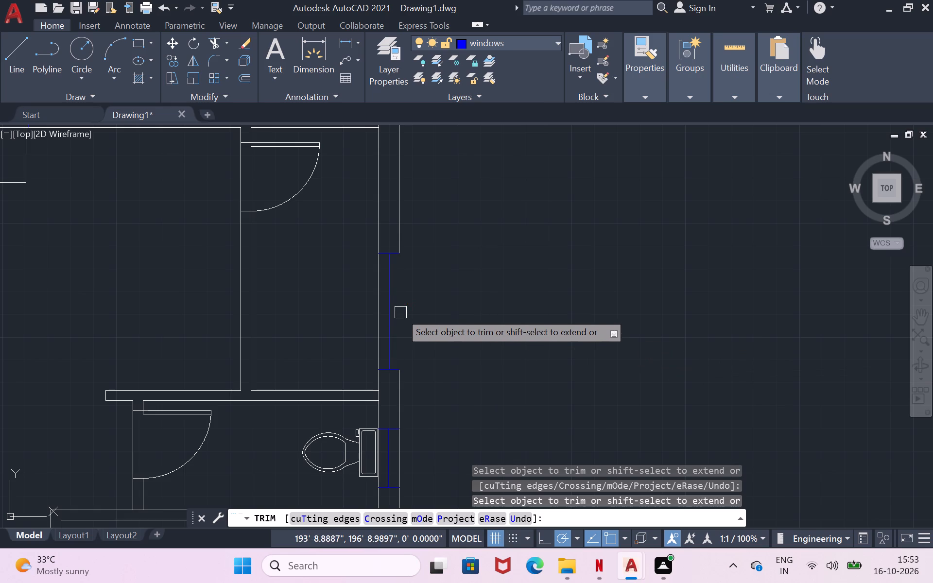
{"action": "left_click", "coordinate": [378, 318]}
Trim both kitchen wall lines along the window between the sink and the green hatched strip.
{"action": "scroll", "coordinate": [378, 318], "scroll_direction": "down", "scroll_amount": 1}
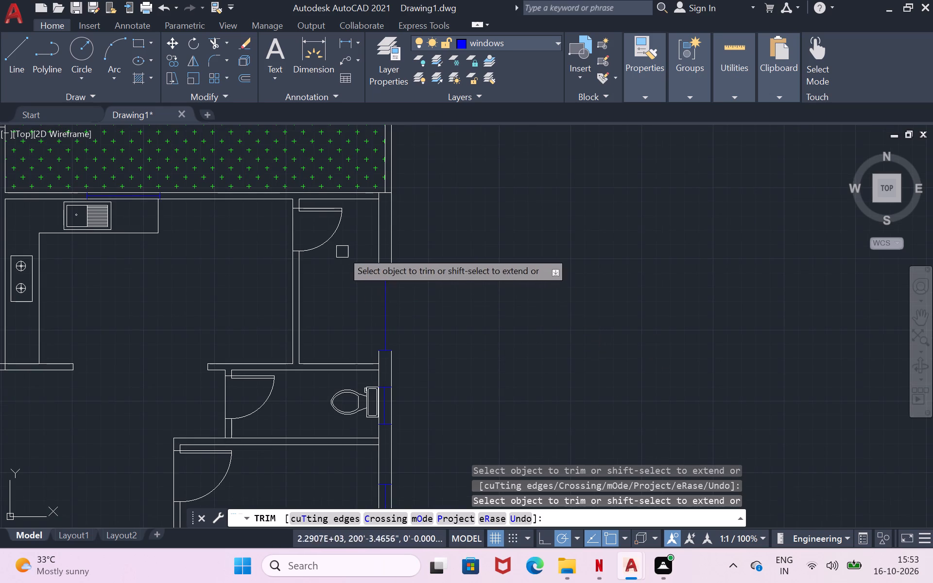
{"action": "scroll", "coordinate": [117, 197], "scroll_direction": "up", "scroll_amount": 3}
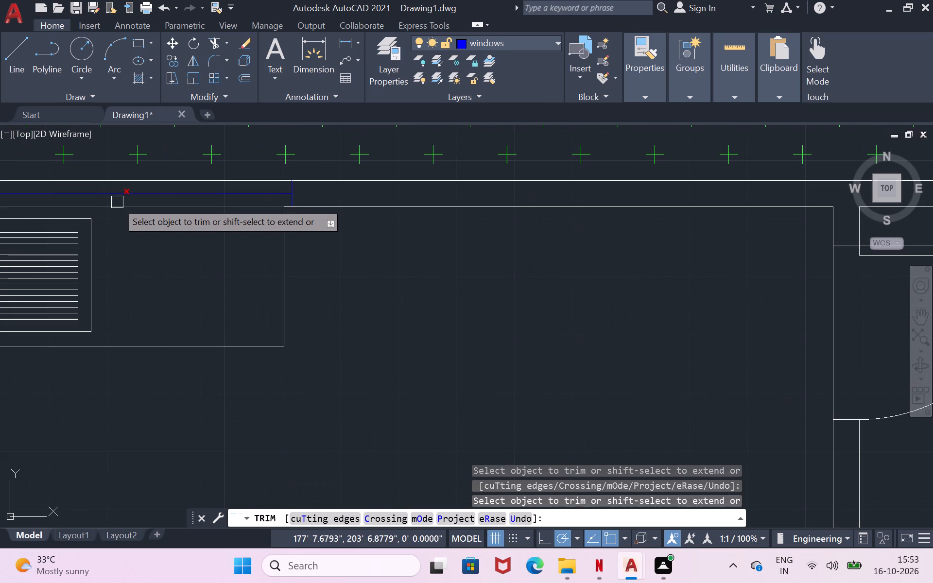
{"action": "left_click", "coordinate": [124, 207]}
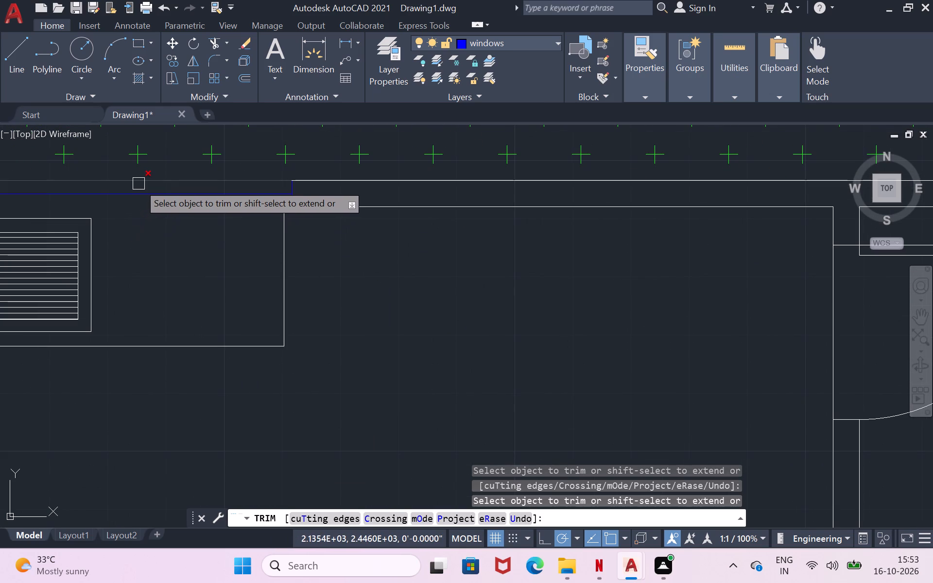
{"action": "left_click", "coordinate": [138, 184]}
Trim both right exterior wall lines between the jambs of the window behind the right-hand toilet.
{"action": "scroll", "coordinate": [138, 184], "scroll_direction": "down", "scroll_amount": 2}
{"action": "scroll", "coordinate": [167, 229], "scroll_direction": "down", "scroll_amount": 1}
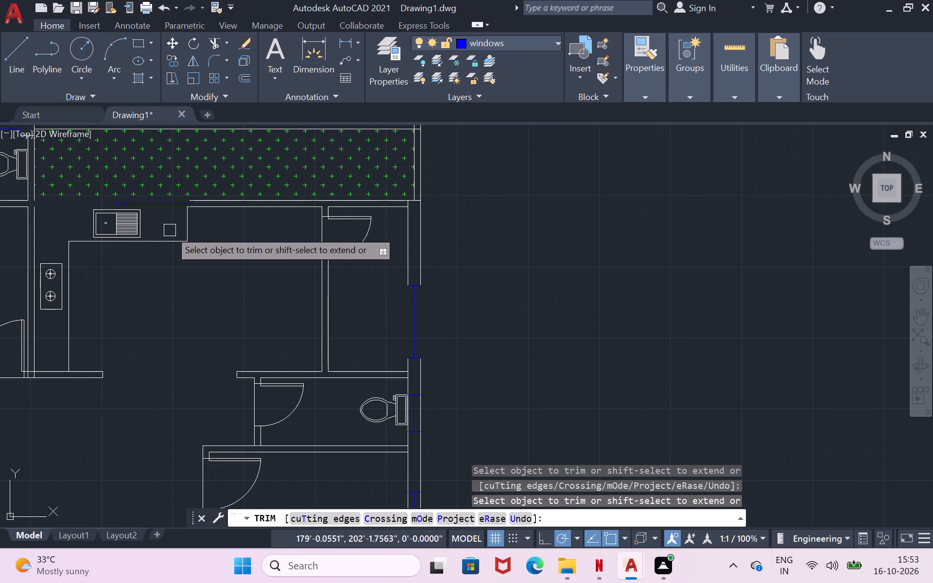
{"action": "scroll", "coordinate": [481, 298], "scroll_direction": "down", "scroll_amount": 2}
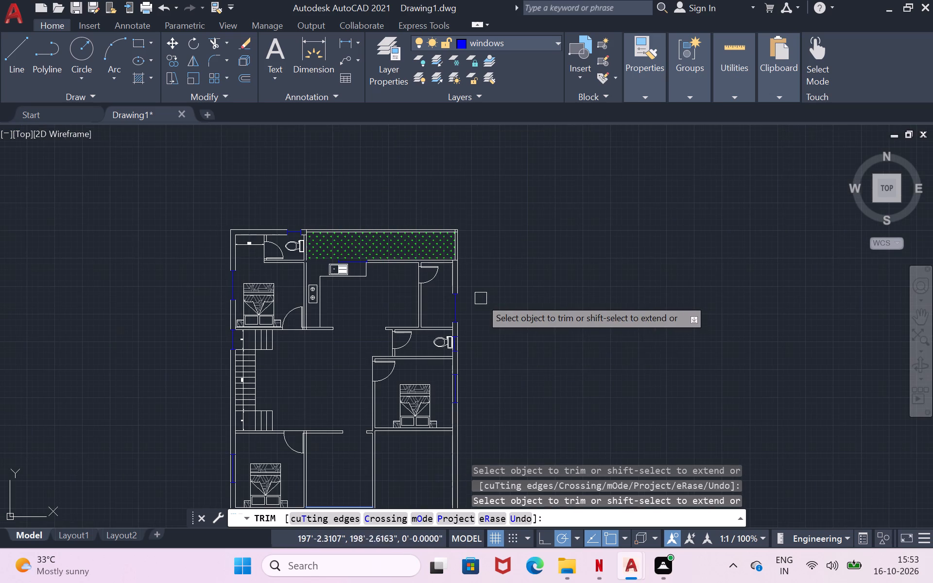
{"action": "scroll", "coordinate": [443, 404], "scroll_direction": "up", "scroll_amount": 2}
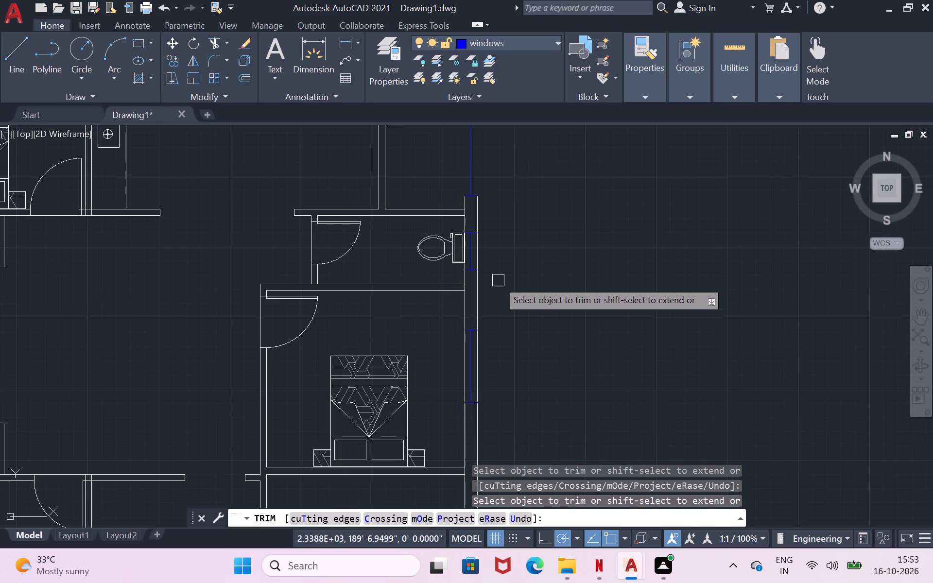
{"action": "scroll", "coordinate": [491, 251], "scroll_direction": "up", "scroll_amount": 2}
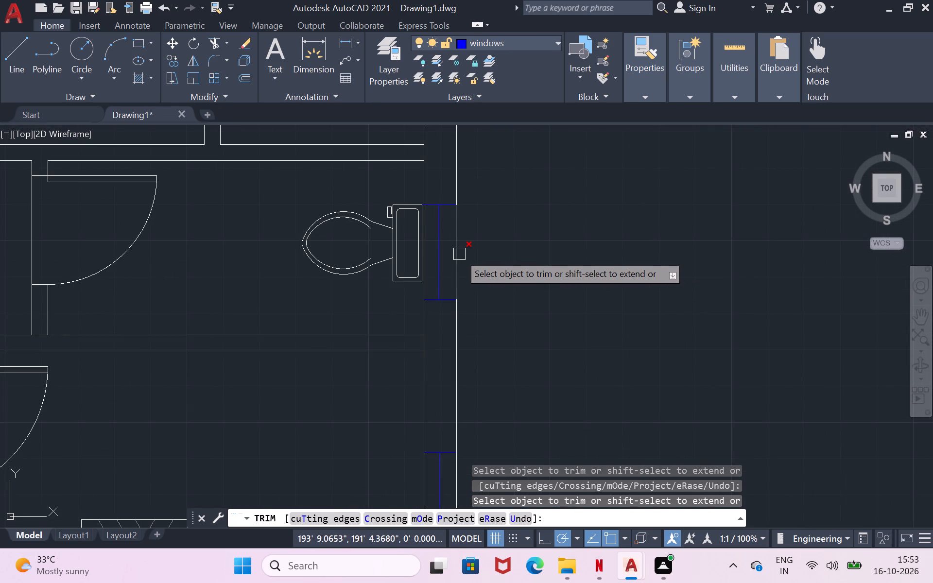
{"action": "left_click", "coordinate": [459, 254]}
{"action": "scroll", "coordinate": [423, 254], "scroll_direction": "up", "scroll_amount": 3}
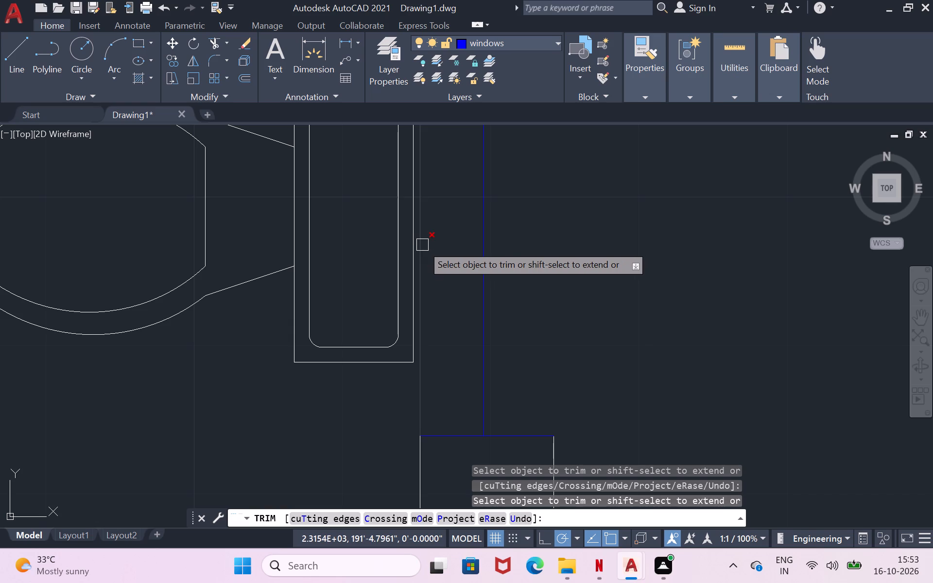
{"action": "left_click", "coordinate": [422, 245]}
Trim both right exterior wall lines between the jambs of the right-hand bedroom window below the toilet.
{"action": "scroll", "coordinate": [422, 245], "scroll_direction": "down", "scroll_amount": 6}
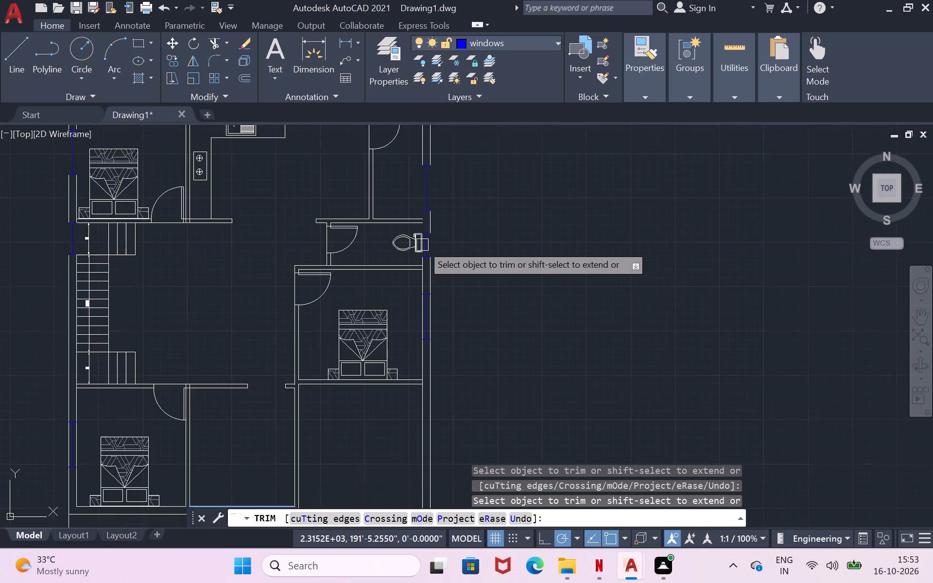
{"action": "scroll", "coordinate": [422, 245], "scroll_direction": "down", "scroll_amount": 2}
{"action": "scroll", "coordinate": [422, 245], "scroll_direction": "up", "scroll_amount": 2}
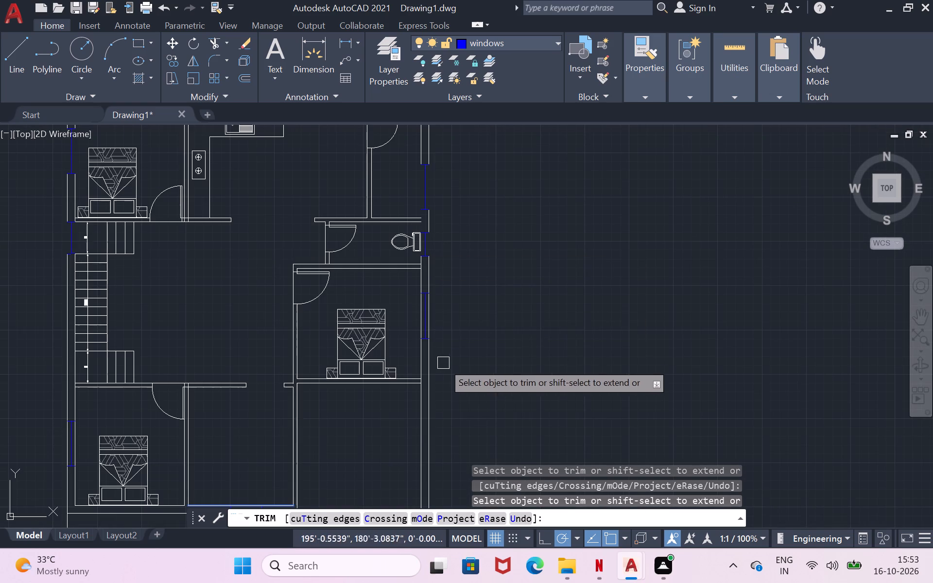
{"action": "left_click", "coordinate": [432, 322]}
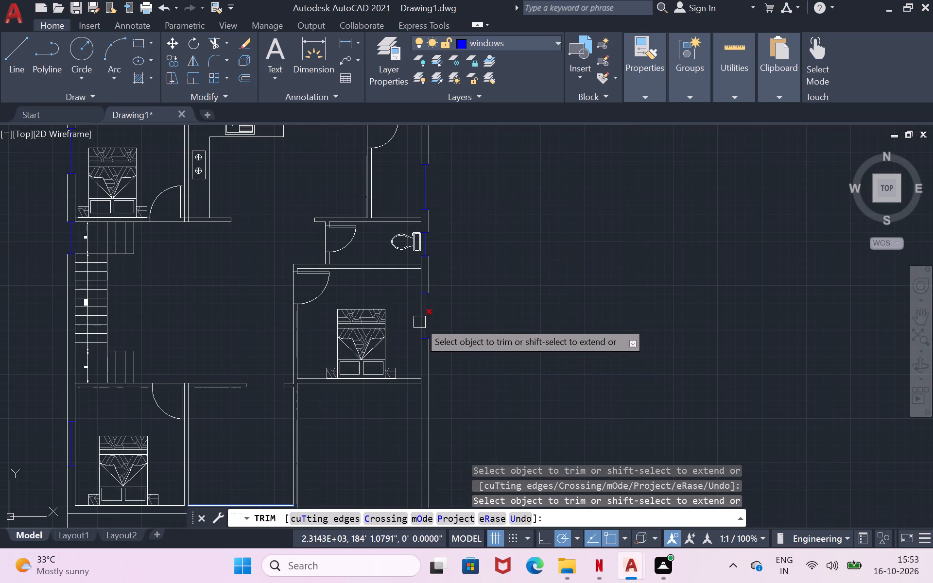
{"action": "left_click", "coordinate": [417, 322]}
Trim both wall lines between the jambs of the window in the bottom wall of the room beside the lower-left bedroom.
{"action": "scroll", "coordinate": [454, 302], "scroll_direction": "down", "scroll_amount": 1}
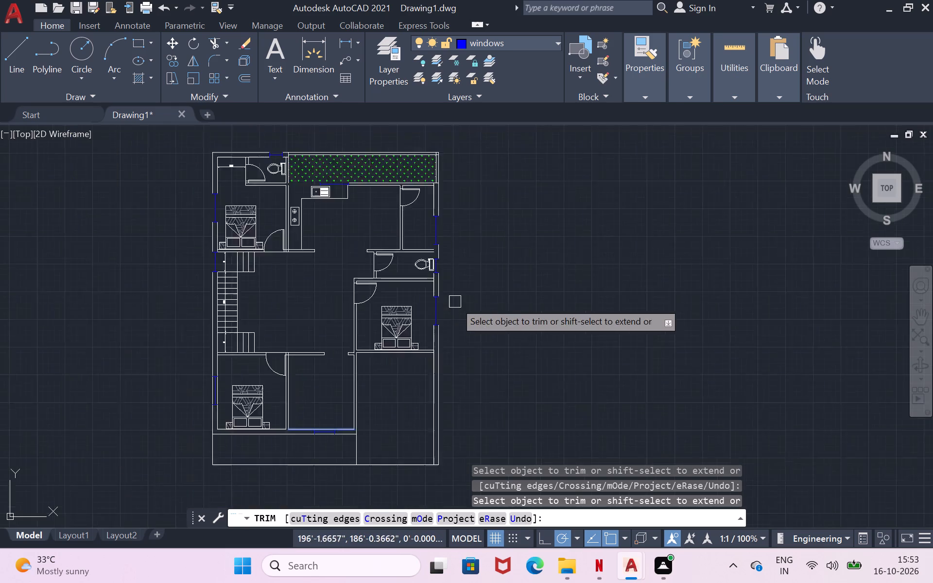
{"action": "scroll", "coordinate": [455, 302], "scroll_direction": "down", "scroll_amount": 2}
{"action": "scroll", "coordinate": [386, 367], "scroll_direction": "up", "scroll_amount": 4}
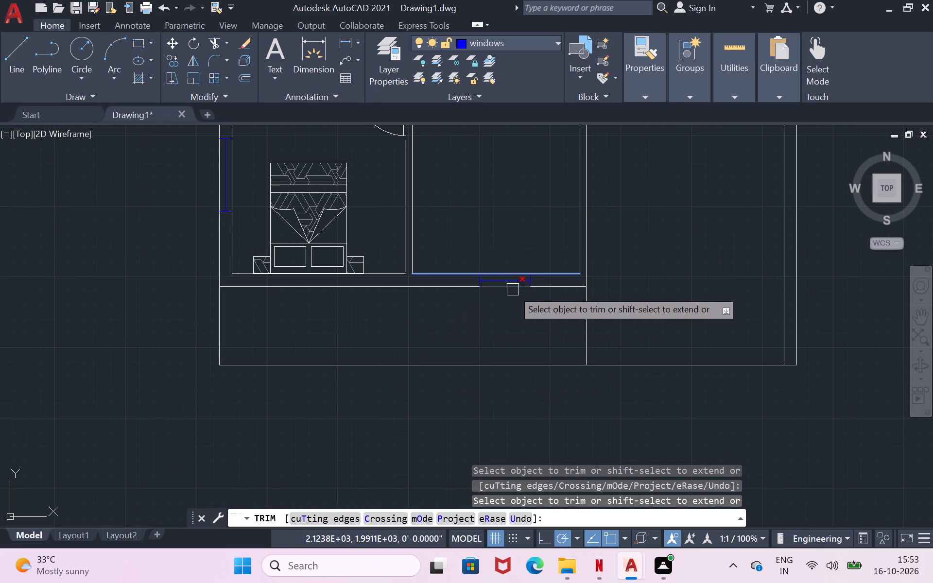
{"action": "left_click", "coordinate": [508, 289]}
{"action": "scroll", "coordinate": [506, 274], "scroll_direction": "up", "scroll_amount": 2}
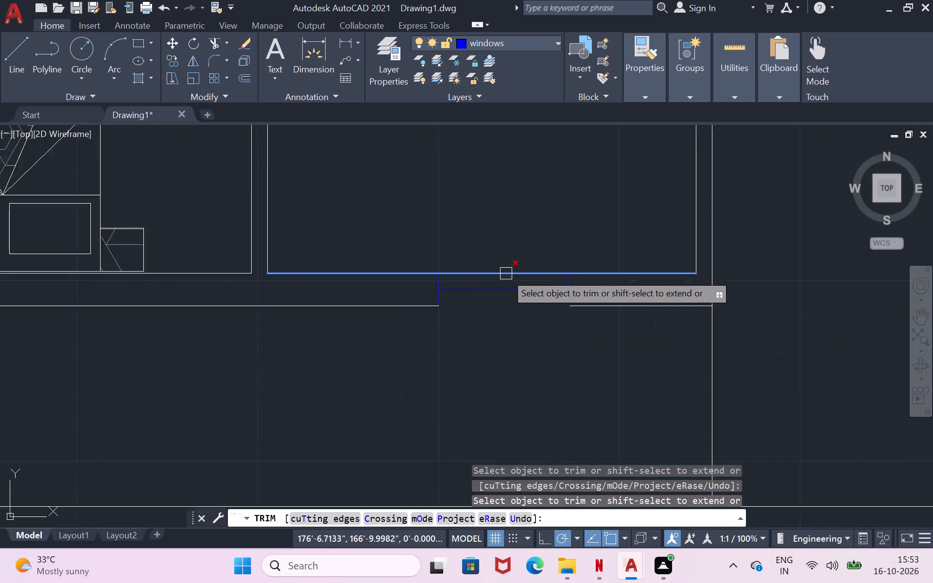
{"action": "scroll", "coordinate": [506, 274], "scroll_direction": "up", "scroll_amount": 1}
{"action": "left_click", "coordinate": [501, 270]}
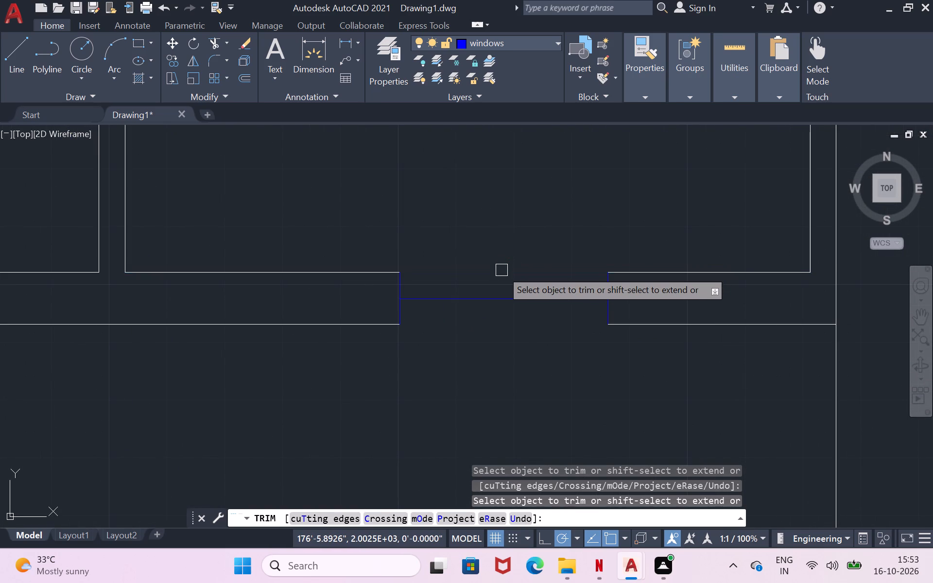
Trim both left exterior wall lines between the jambs of the lower-left bedroom window and finish trimming.
{"action": "scroll", "coordinate": [501, 270], "scroll_direction": "down", "scroll_amount": 3}
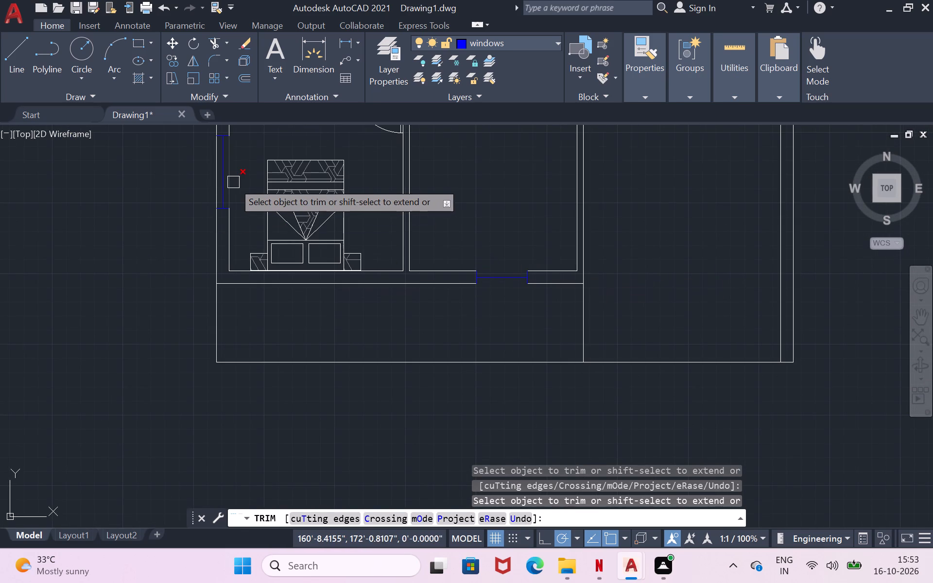
{"action": "left_click", "coordinate": [233, 182]}
{"action": "left_click", "coordinate": [212, 180]}
{"action": "scroll", "coordinate": [212, 180], "scroll_direction": "down", "scroll_amount": 4}
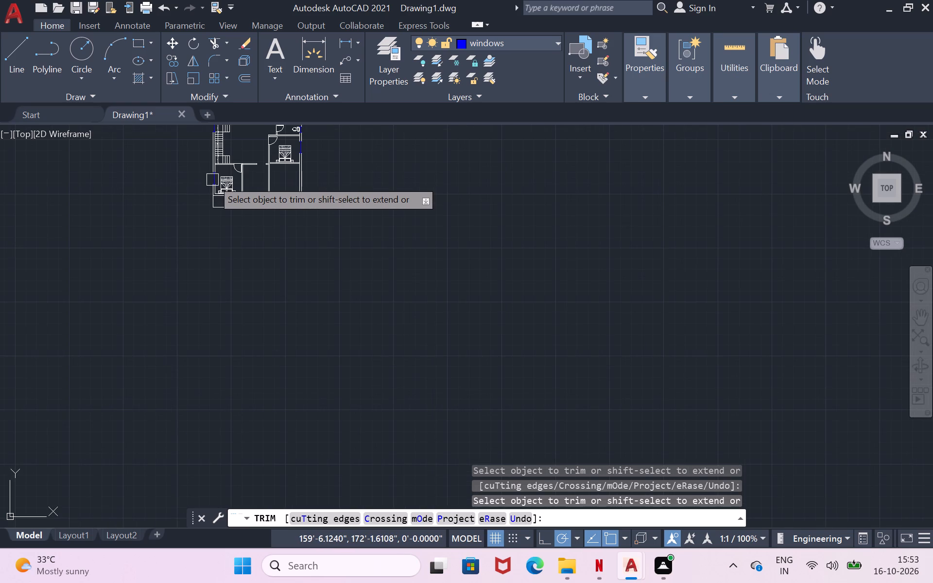
{"action": "scroll", "coordinate": [337, 237], "scroll_direction": "down", "scroll_amount": 1}
{"action": "key", "text": "Return"}
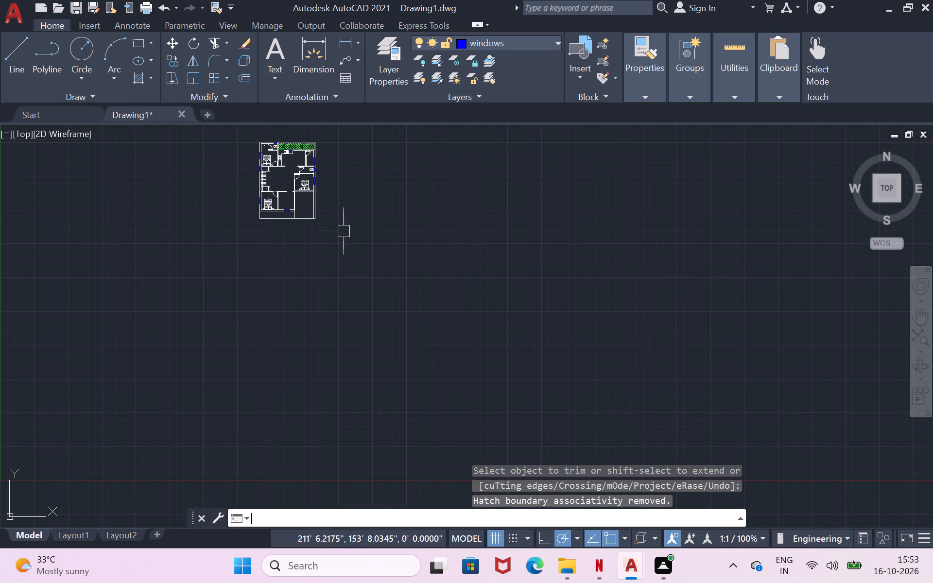
Draw lines from jamb to jamb along the outer and inner wall faces of the upper-left toilet's window.
{"action": "scroll", "coordinate": [344, 231], "scroll_direction": "down", "scroll_amount": 2}
{"action": "scroll", "coordinate": [296, 230], "scroll_direction": "up", "scroll_amount": 2}
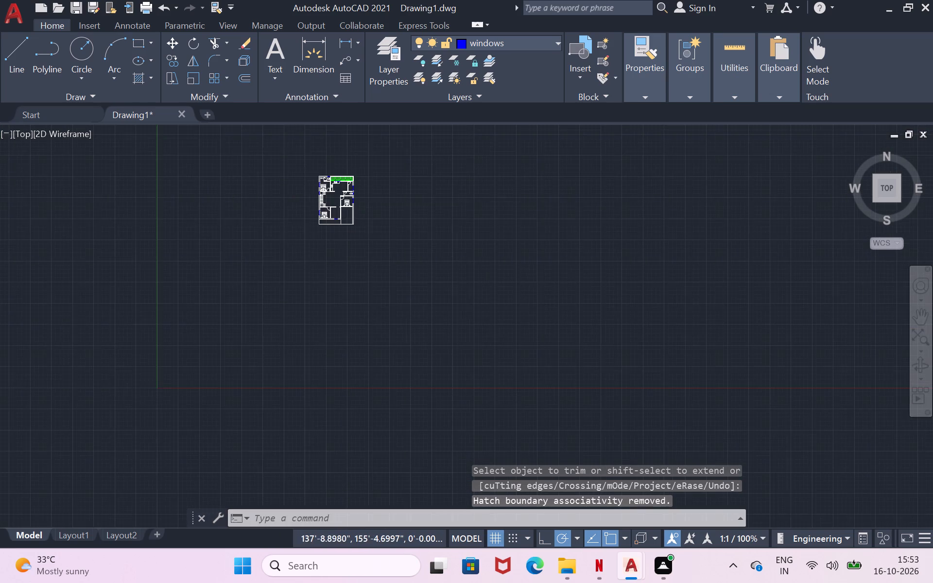
{"action": "scroll", "coordinate": [328, 141], "scroll_direction": "up", "scroll_amount": 5}
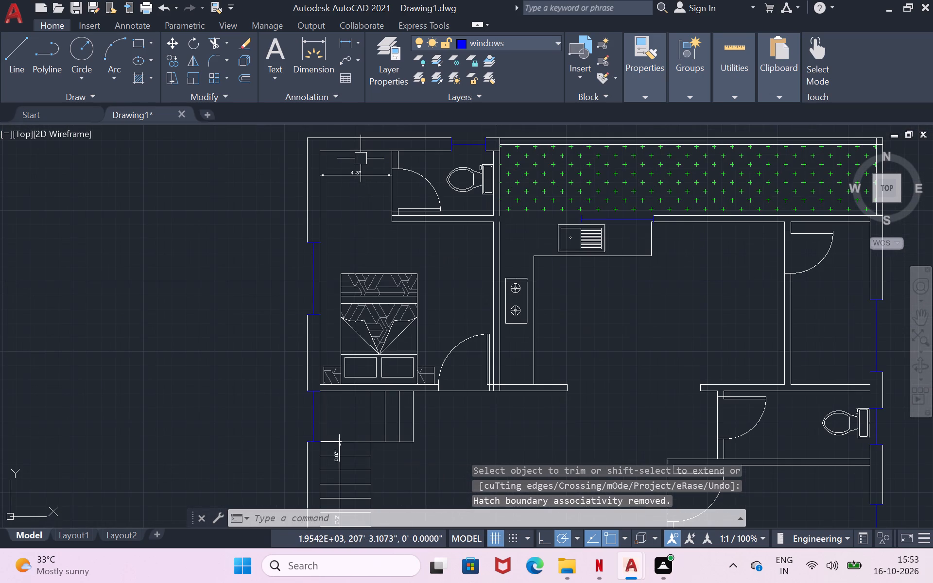
{"action": "key", "text": "l"}
{"action": "key", "text": "Return"}
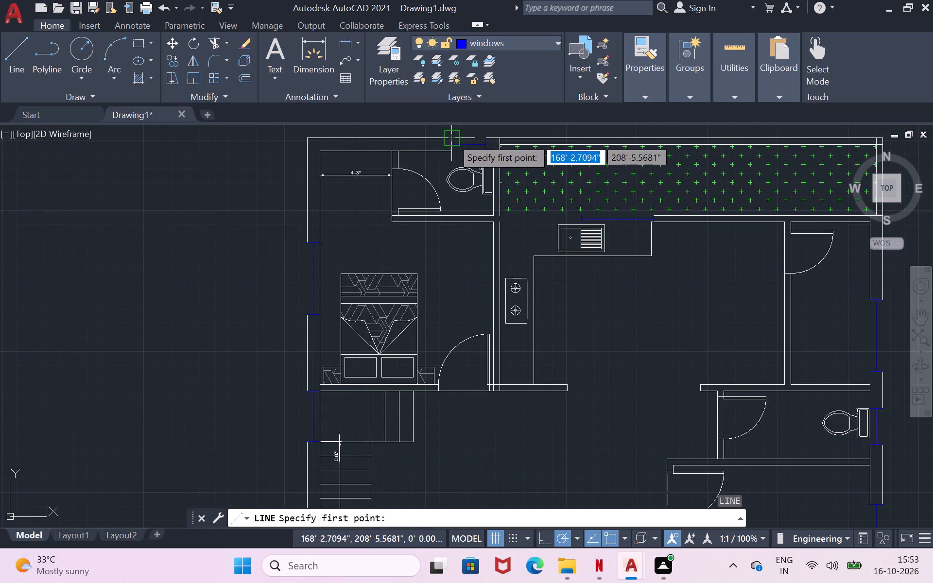
{"action": "left_click", "coordinate": [452, 138]}
{"action": "left_click", "coordinate": [485, 136]}
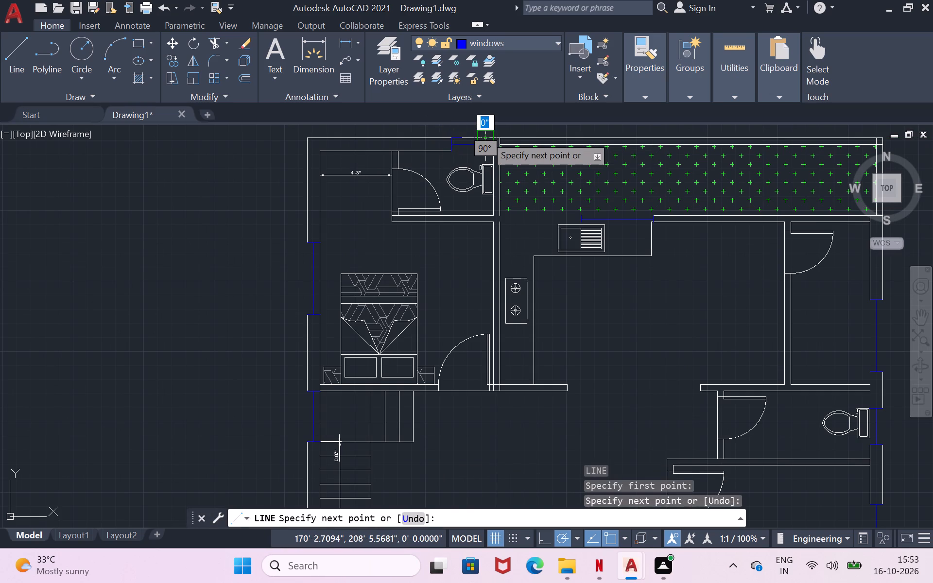
{"action": "key", "text": "Return"}
{"action": "key", "text": "Return"}
{"action": "left_click", "coordinate": [484, 147]}
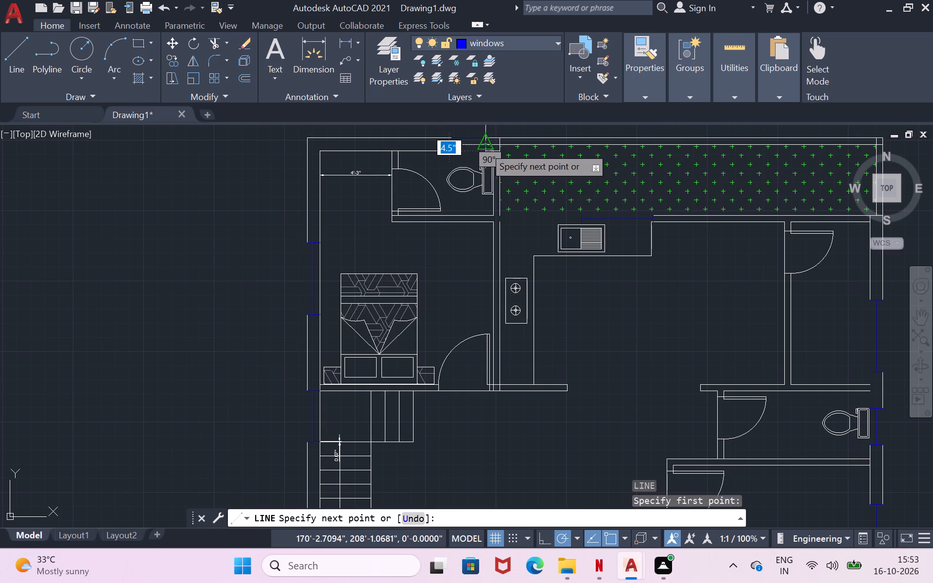
{"action": "left_click", "coordinate": [449, 152]}
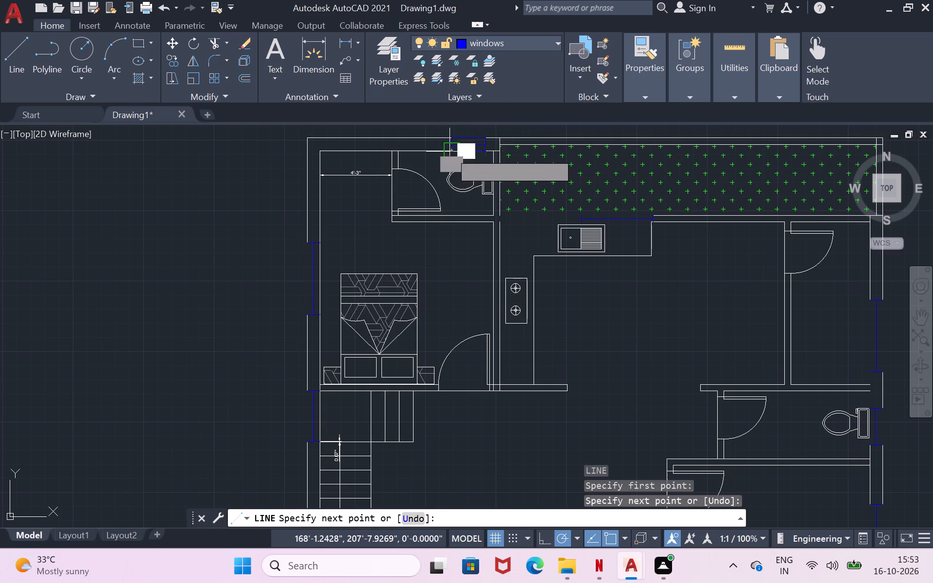
{"action": "key", "text": "Return"}
Offset the centre line of the upper-left toilet's window 1" to both sides.
{"action": "scroll", "coordinate": [465, 141], "scroll_direction": "up", "scroll_amount": 3}
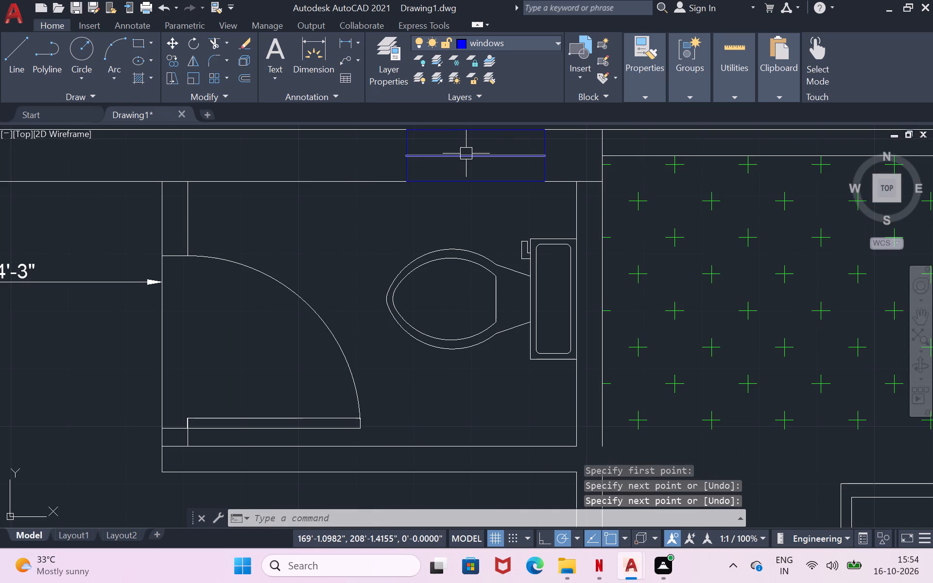
{"action": "left_click", "coordinate": [466, 154]}
{"action": "key", "text": "o"}
{"action": "key", "text": "Return"}
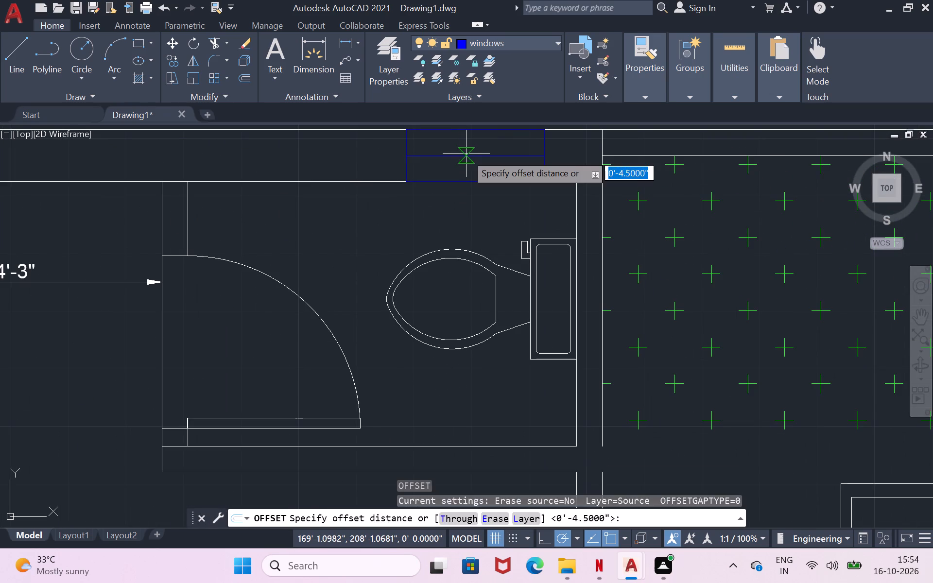
{"action": "left_click", "coordinate": [466, 154]}
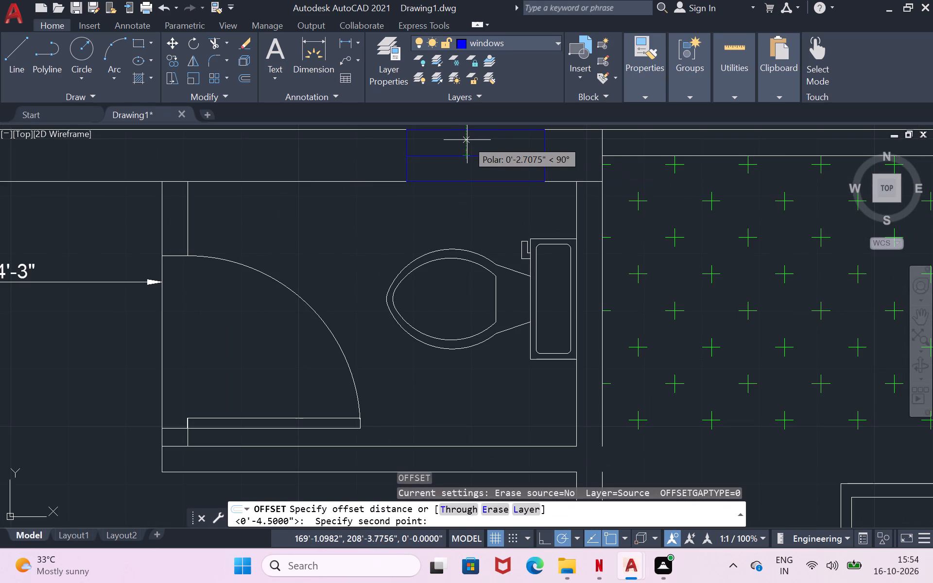
{"action": "key", "text": "1"}
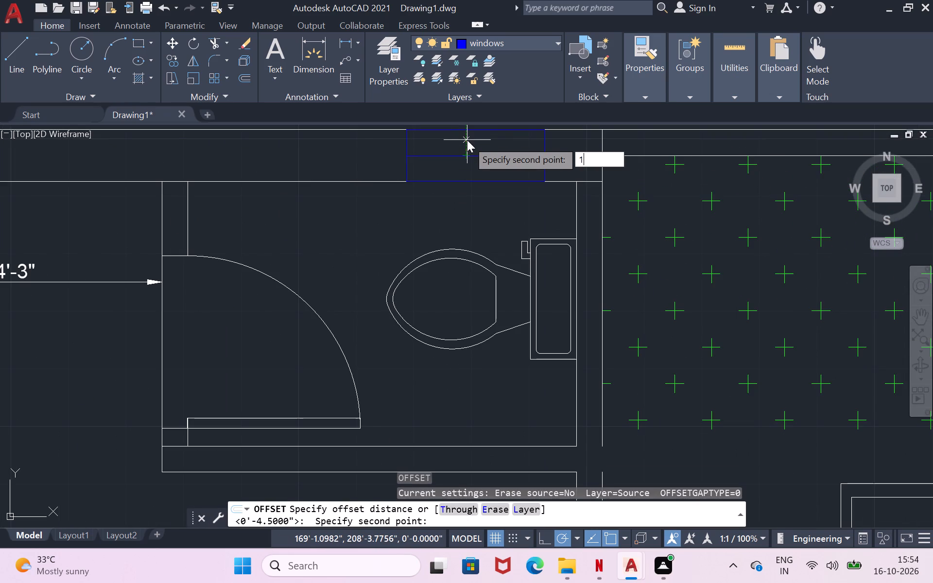
{"action": "key", "text": "shift+quotedbl"}
{"action": "key", "text": "Return"}
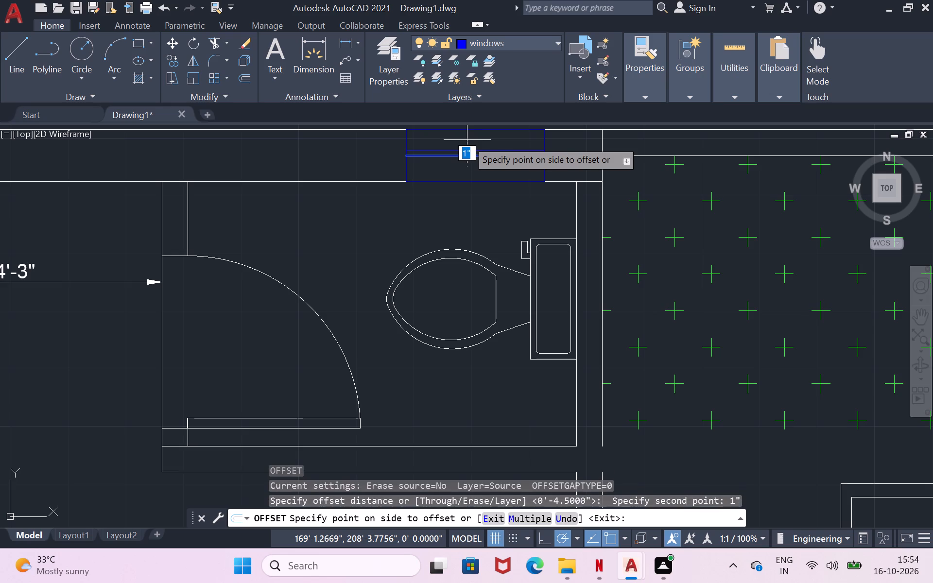
{"action": "left_click", "coordinate": [467, 140]}
{"action": "left_click", "coordinate": [469, 159]}
{"action": "left_click", "coordinate": [468, 176]}
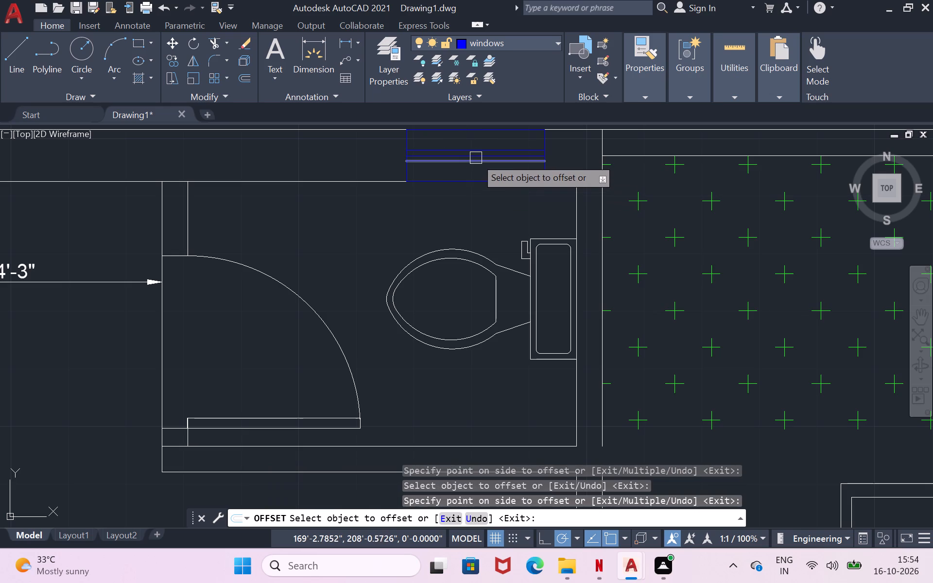
Delete the original centre line of the upper-left toilet's window, leaving the two offset lines.
{"action": "scroll", "coordinate": [477, 157], "scroll_direction": "up", "scroll_amount": 2}
{"action": "left_click", "coordinate": [468, 150]}
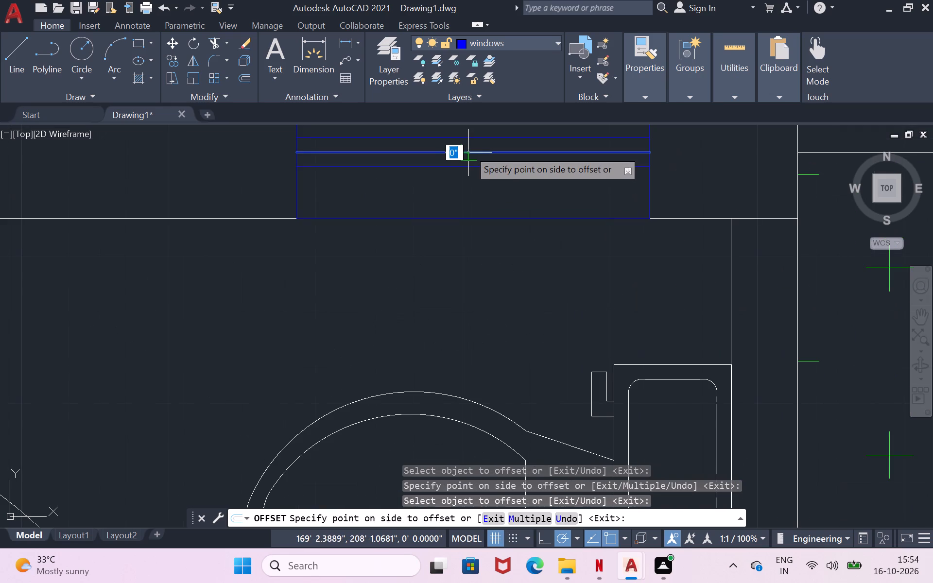
{"action": "key", "text": "Delete"}
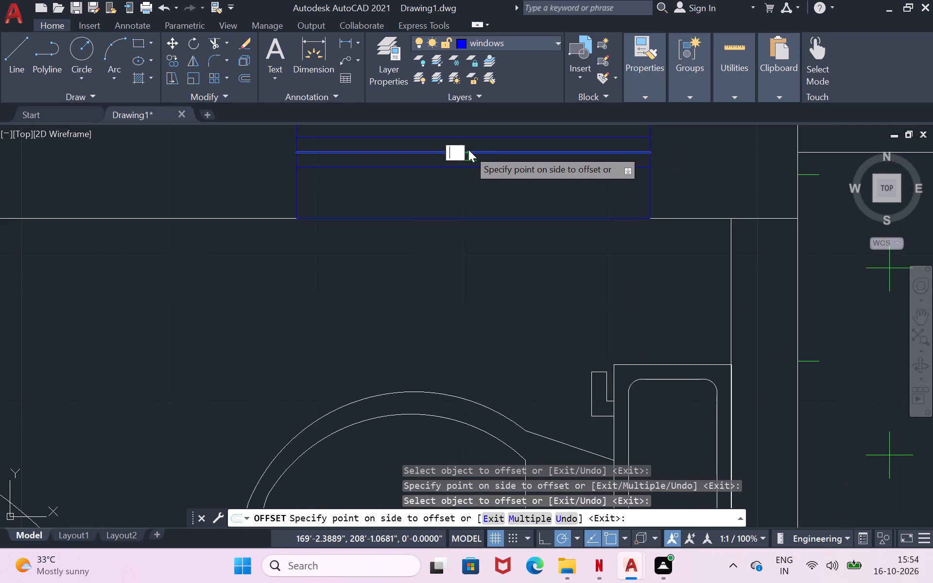
{"action": "key", "text": "Escape"}
{"action": "left_click", "coordinate": [468, 150]}
{"action": "key", "text": "Delete"}
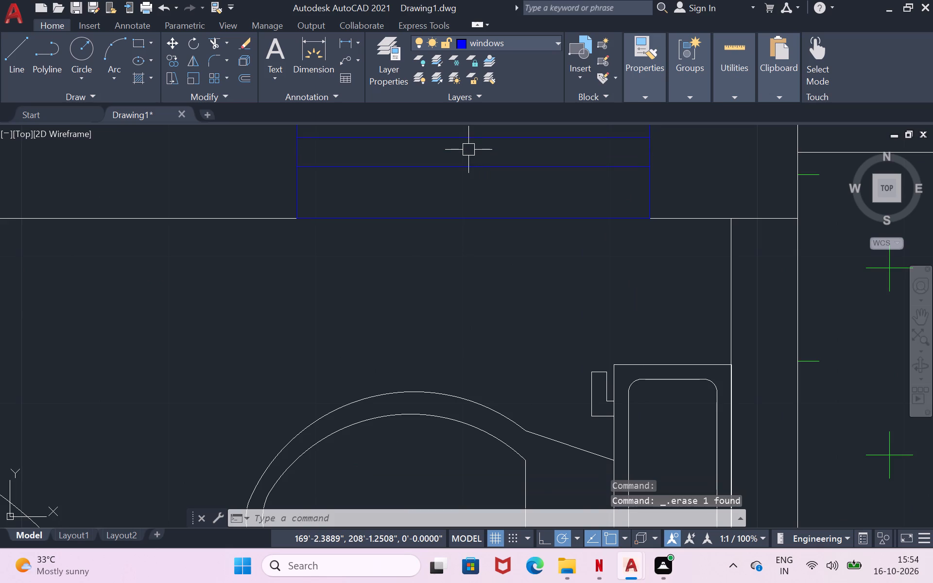
Draw a line from jamb to jamb along the outer wall face of the upper-left bedroom window.
{"action": "scroll", "coordinate": [468, 150], "scroll_direction": "down", "scroll_amount": 5}
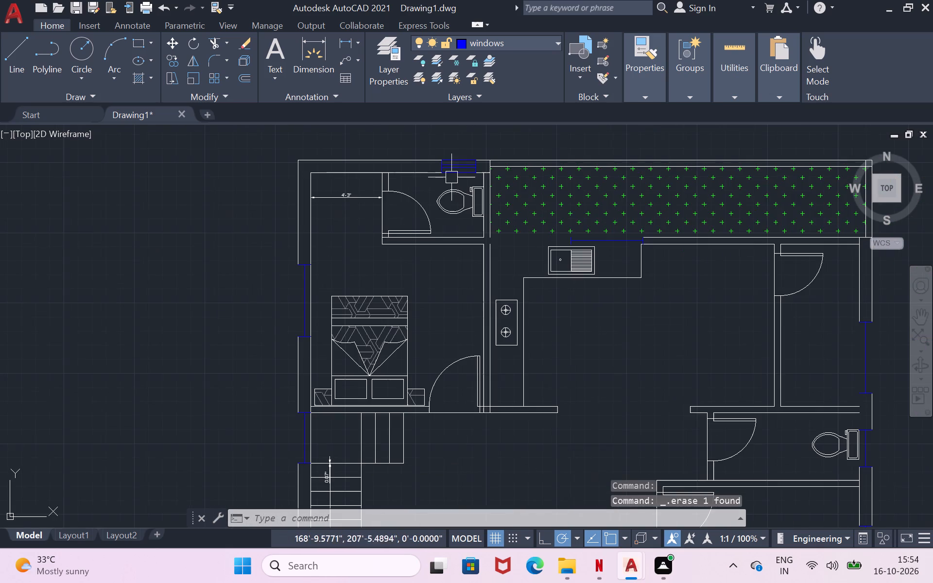
{"action": "scroll", "coordinate": [254, 319], "scroll_direction": "up", "scroll_amount": 2}
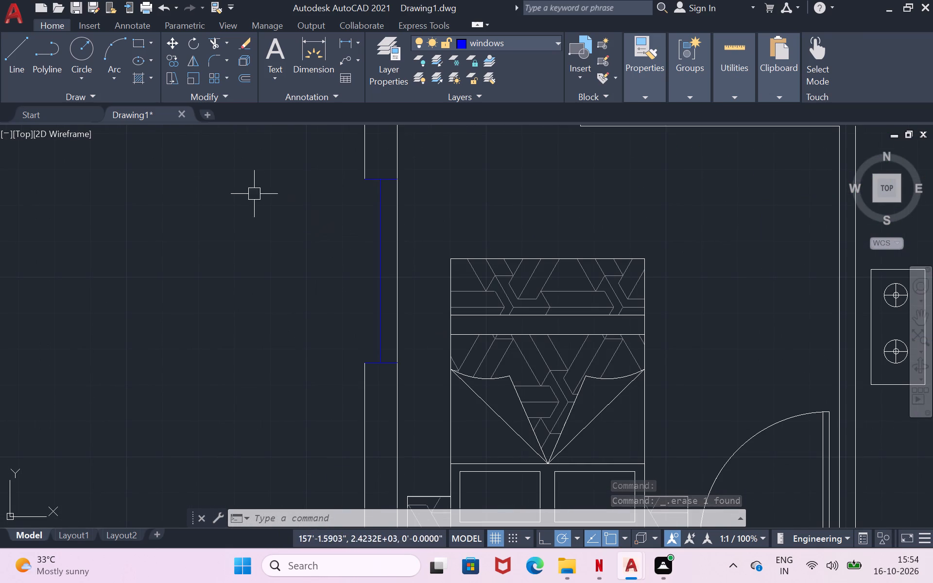
{"action": "left_click", "coordinate": [8, 58]}
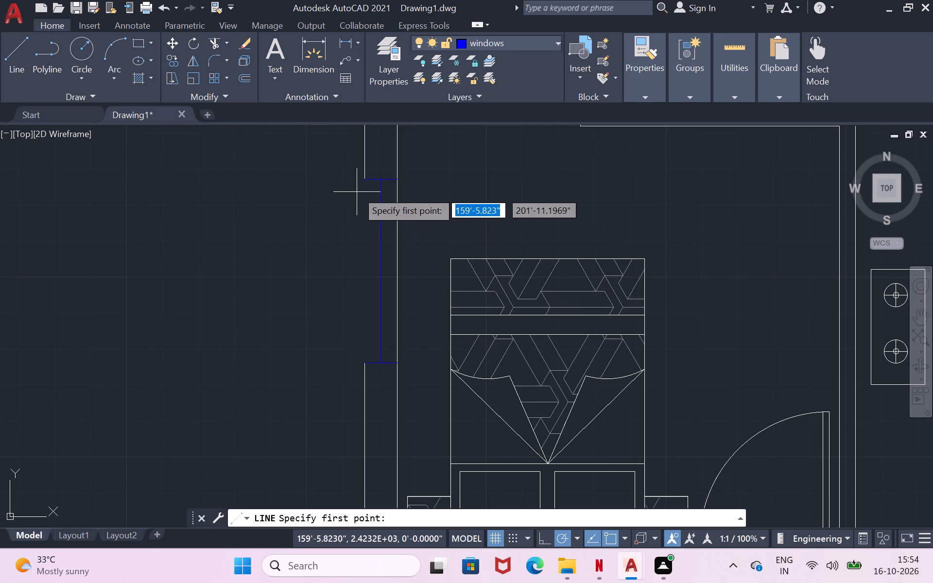
{"action": "left_click", "coordinate": [362, 180]}
{"action": "left_click", "coordinate": [363, 364]}
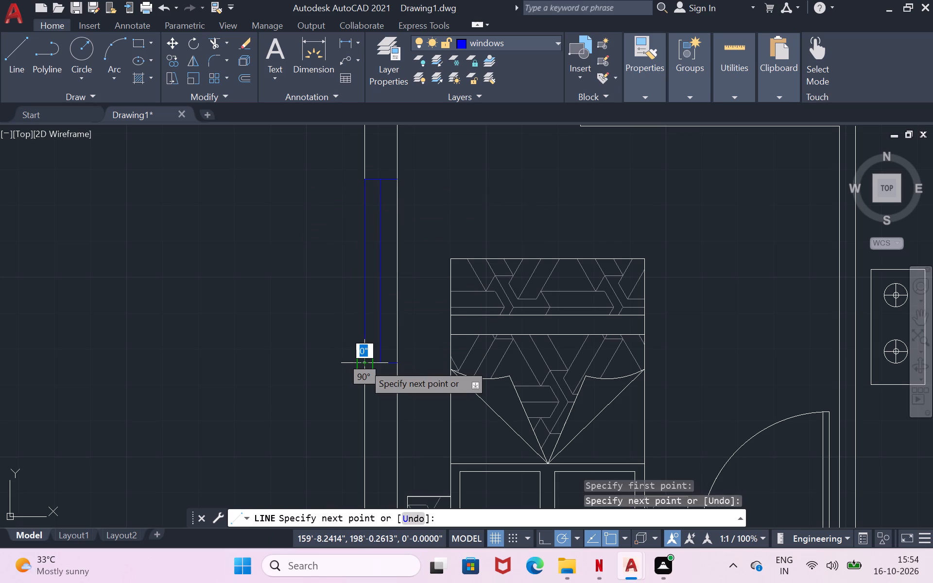
{"action": "key", "text": "Return"}
Trim the remaining inner wall line between the jambs of the upper-left bedroom window.
{"action": "left_click", "coordinate": [396, 301]}
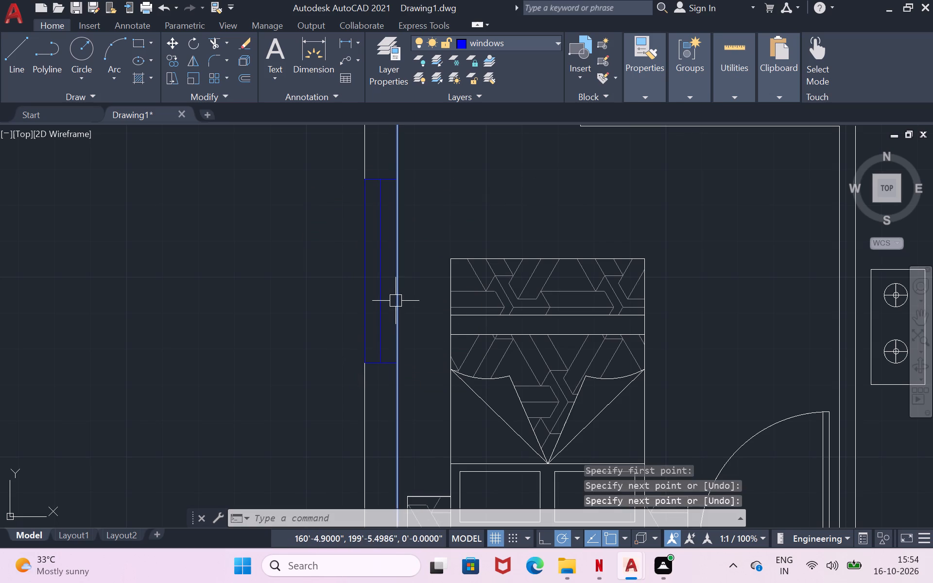
{"action": "key", "text": "Escape"}
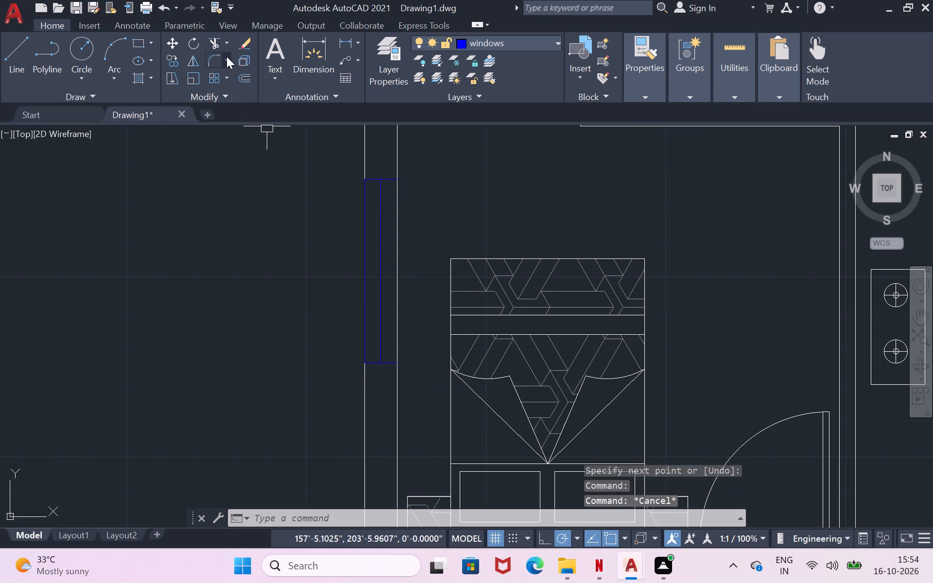
{"action": "left_click", "coordinate": [214, 45]}
{"action": "left_click", "coordinate": [399, 264]}
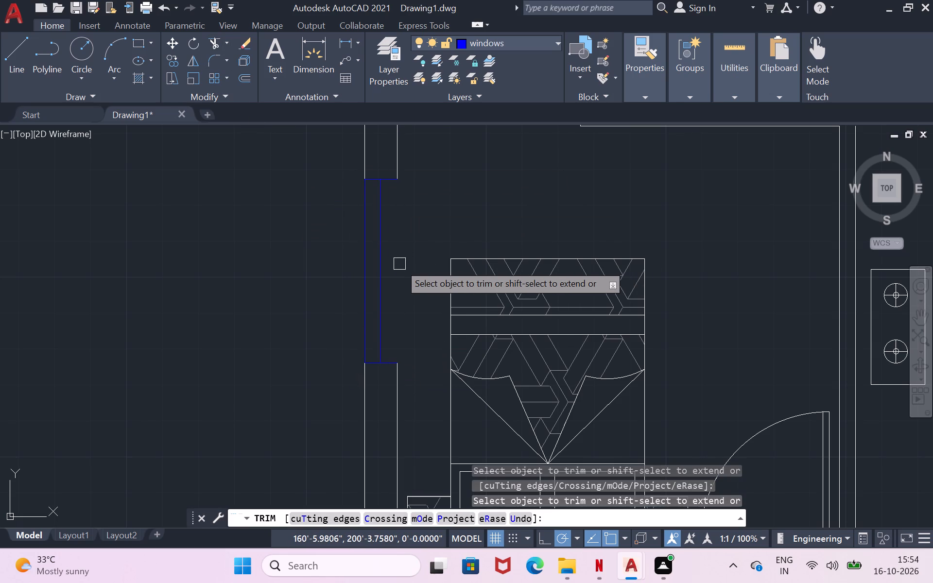
{"action": "key", "text": "Return"}
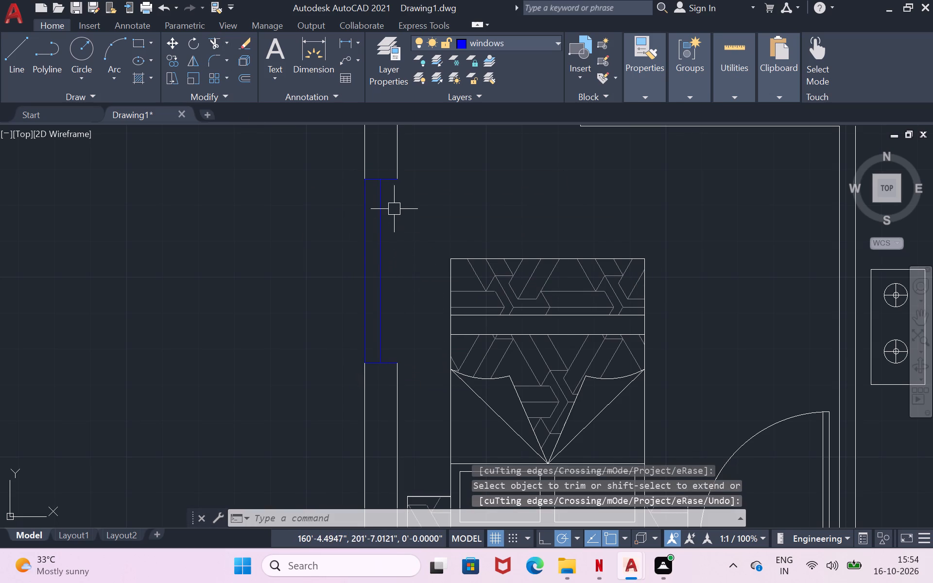
Draw a line from jamb to jamb along the inner wall face of the upper-left bedroom window.
{"action": "key", "text": "l"}
{"action": "key", "text": "Return"}
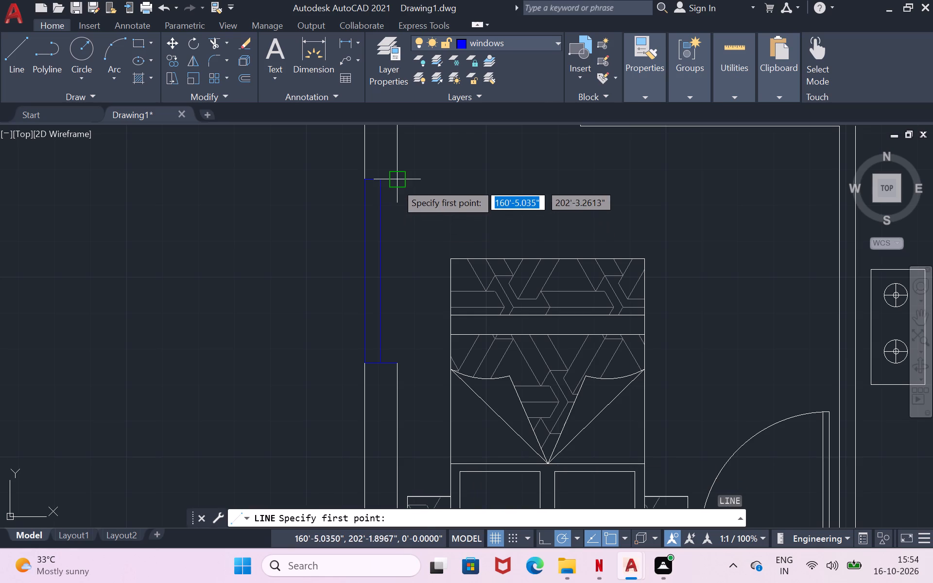
{"action": "left_click", "coordinate": [396, 178]}
{"action": "left_click", "coordinate": [398, 364]}
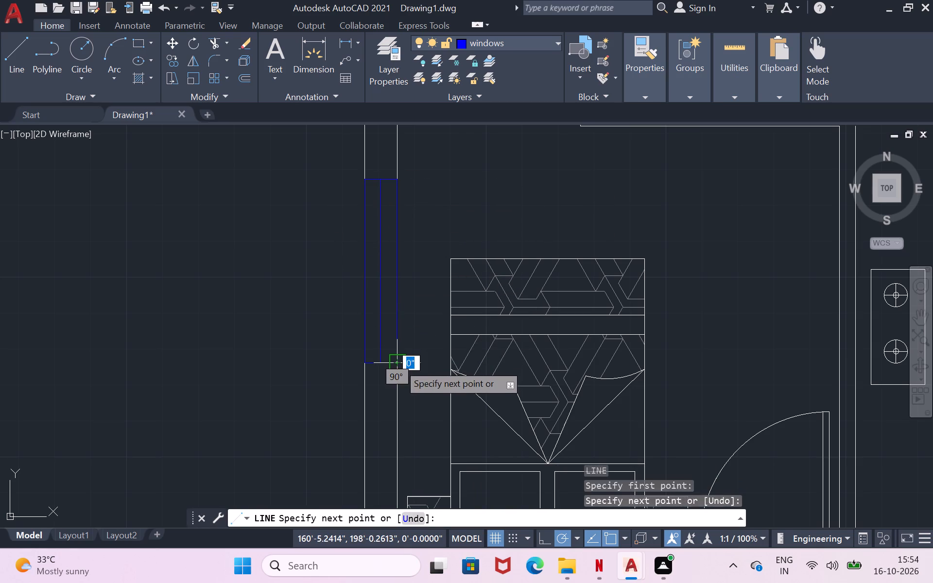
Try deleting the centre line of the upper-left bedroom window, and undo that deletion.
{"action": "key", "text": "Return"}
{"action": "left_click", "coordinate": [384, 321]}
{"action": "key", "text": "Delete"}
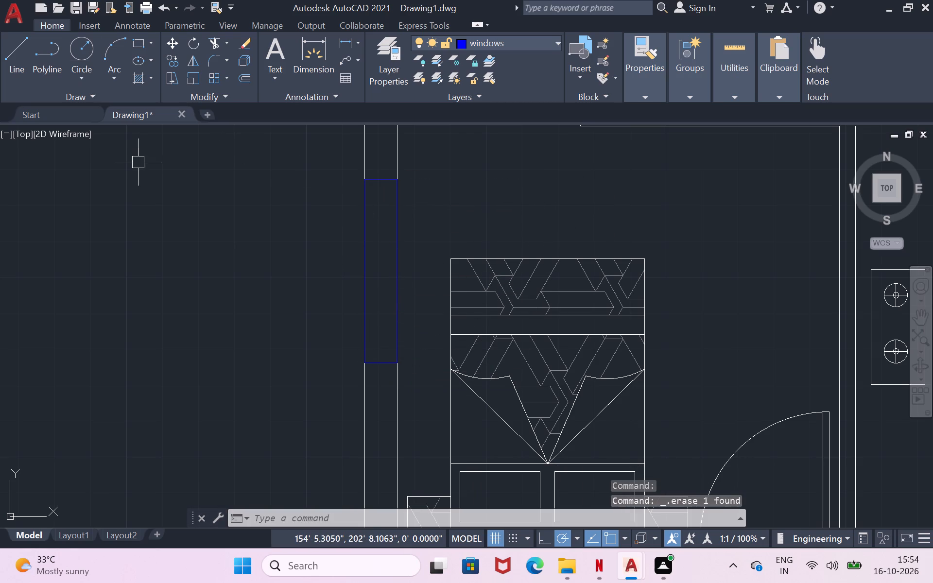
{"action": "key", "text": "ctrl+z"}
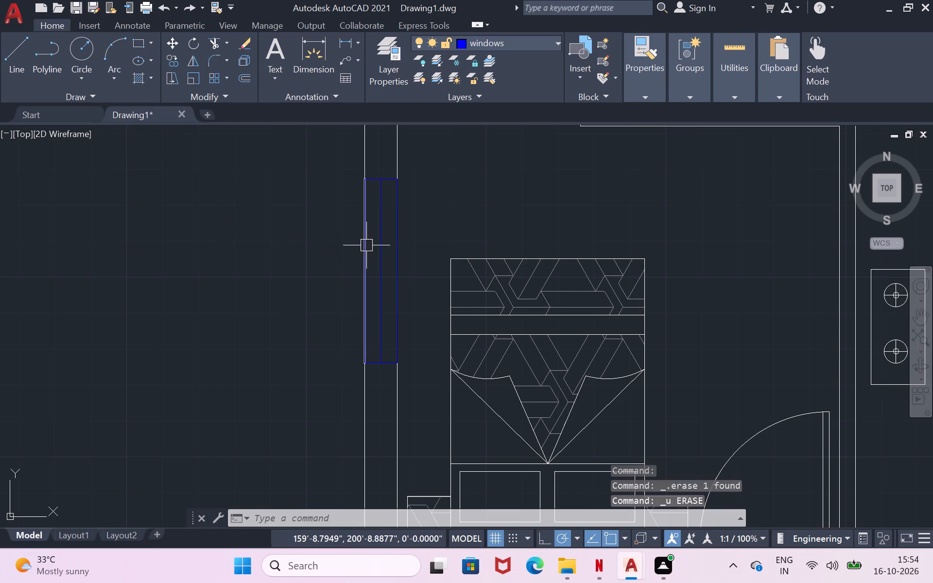
Offset the centre line of the upper-left bedroom window by 2" to both sides.
{"action": "left_click", "coordinate": [384, 246]}
{"action": "key", "text": "o"}
{"action": "key", "text": "Return"}
{"action": "left_click", "coordinate": [384, 246]}
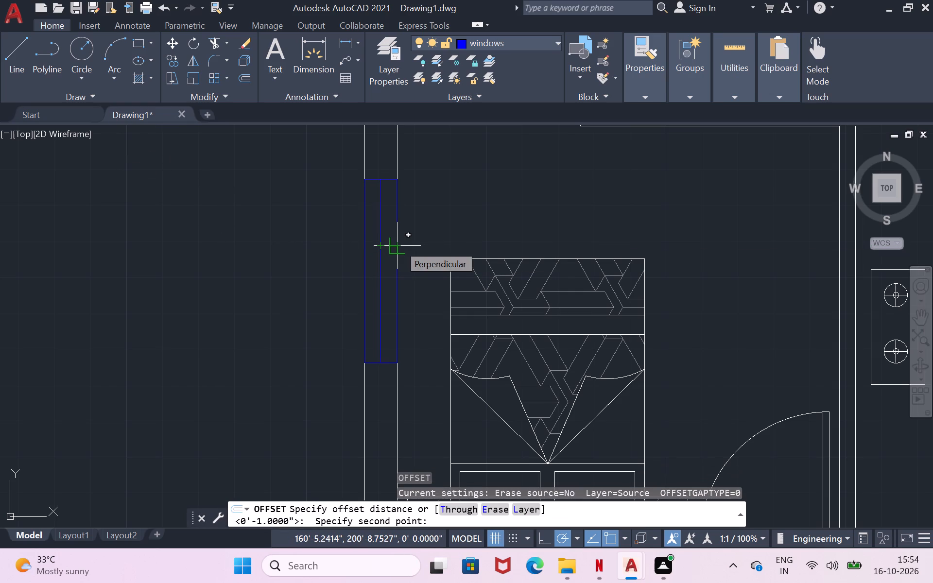
{"action": "type", "text": "2\""}
{"action": "key", "text": "Return"}
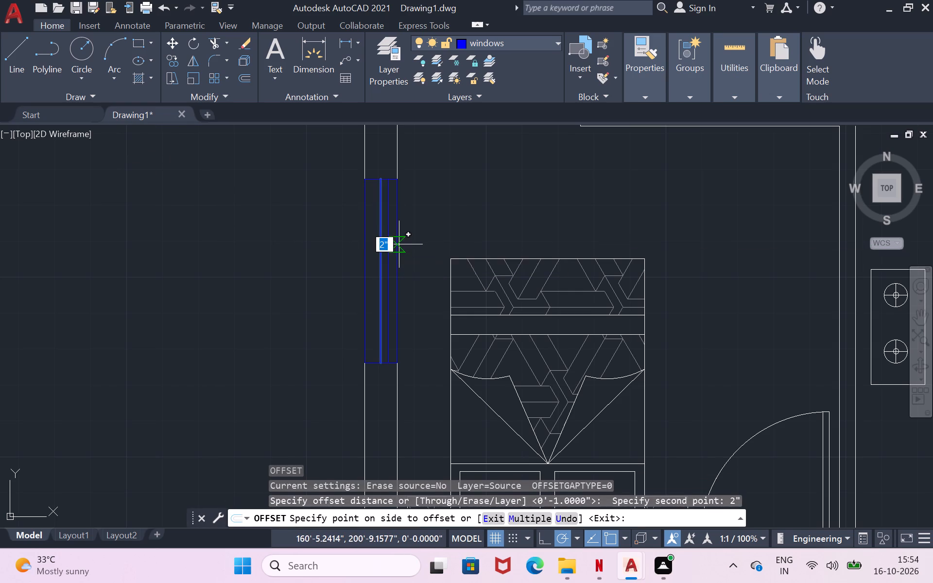
{"action": "left_click", "coordinate": [399, 244]}
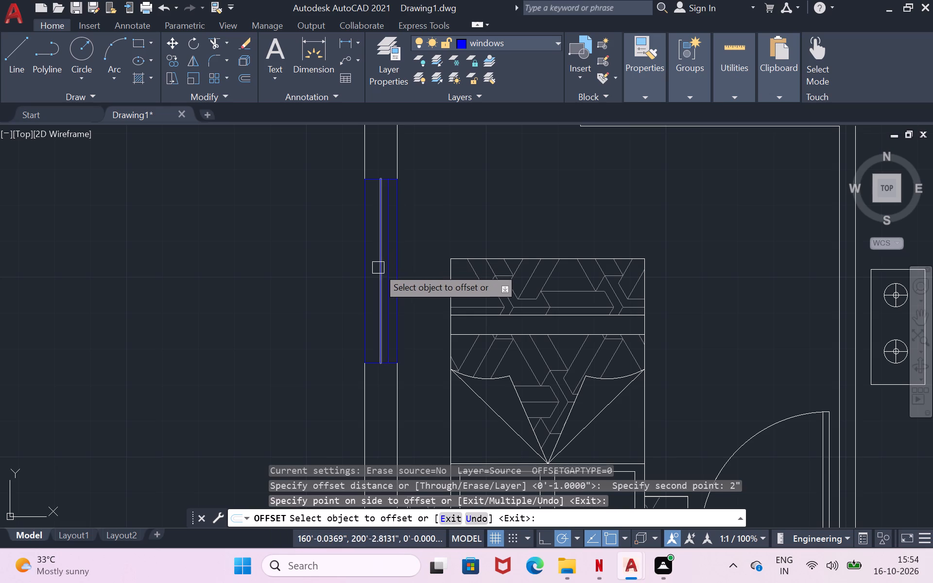
{"action": "left_click", "coordinate": [378, 268]}
{"action": "left_click", "coordinate": [363, 273]}
Offset the centre line of the staircase window in the left outer wall by 2" to both sides.
{"action": "scroll", "coordinate": [393, 274], "scroll_direction": "down", "scroll_amount": 3}
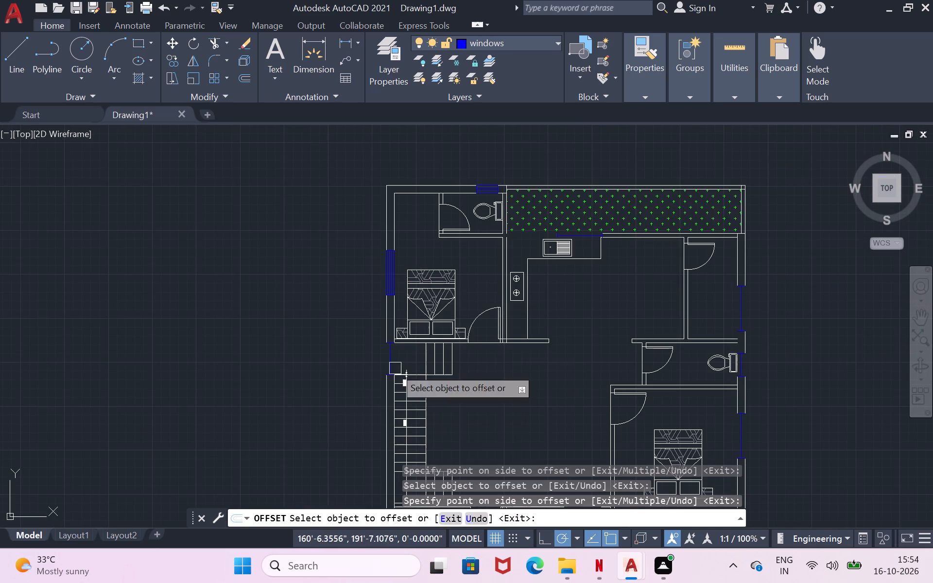
{"action": "scroll", "coordinate": [395, 380], "scroll_direction": "up", "scroll_amount": 2}
{"action": "scroll", "coordinate": [378, 321], "scroll_direction": "up", "scroll_amount": 2}
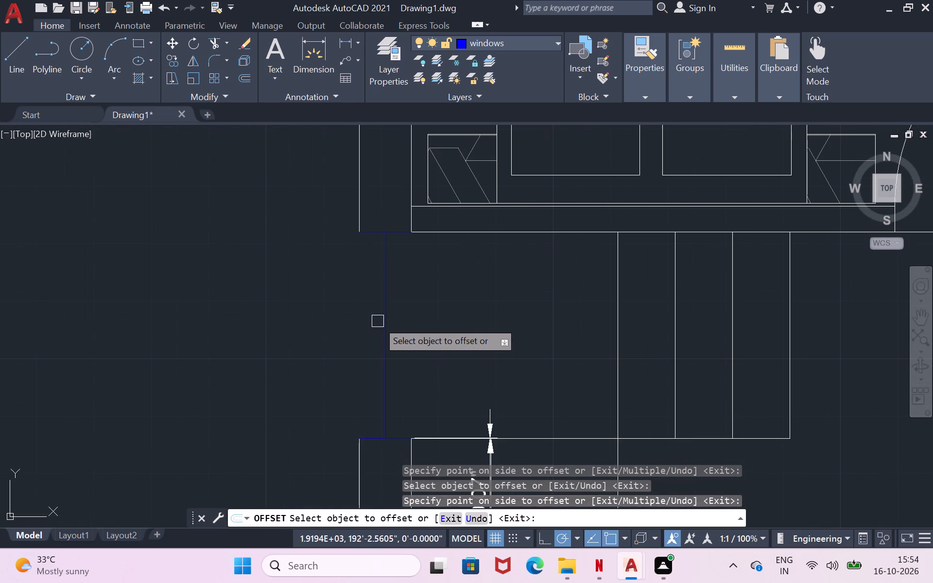
{"action": "left_click", "coordinate": [386, 311]}
{"action": "left_click", "coordinate": [407, 312]}
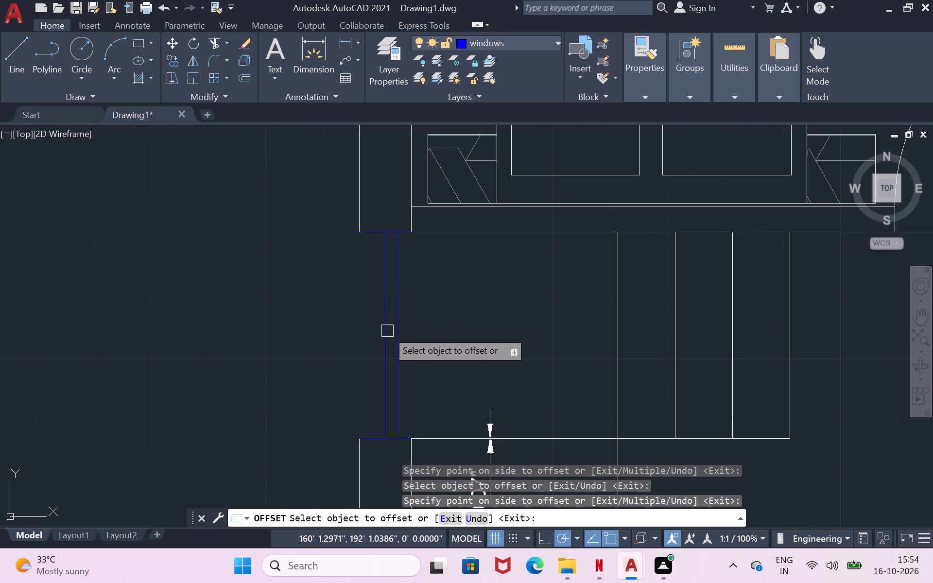
{"action": "left_click", "coordinate": [383, 334]}
{"action": "left_click", "coordinate": [372, 340]}
{"action": "left_click_drag", "start_coordinate": [373, 338], "coordinate": [362, 342]}
{"action": "left_click", "coordinate": [358, 342]}
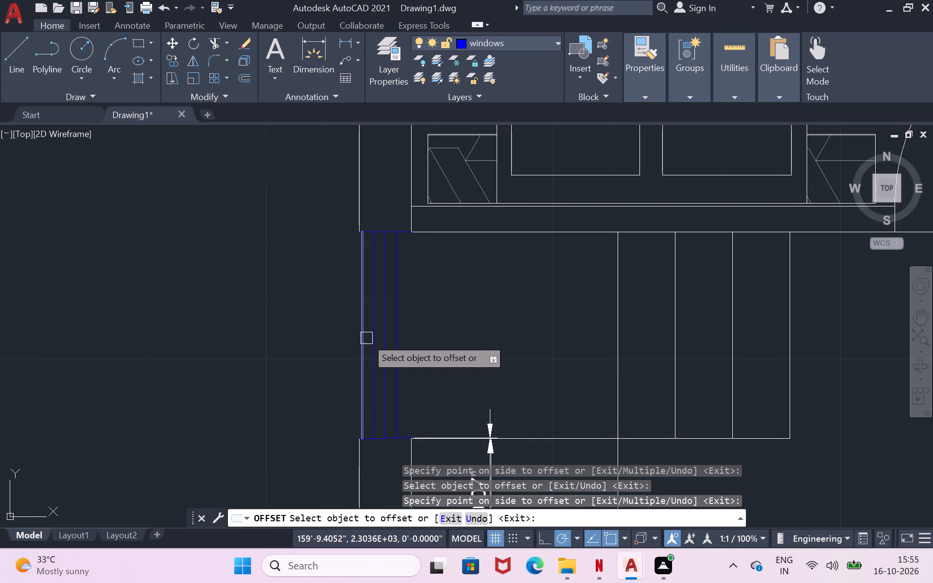
Offset the centre line of the lower-left bedroom window by 2" to both sides.
{"action": "scroll", "coordinate": [410, 343], "scroll_direction": "down", "scroll_amount": 6}
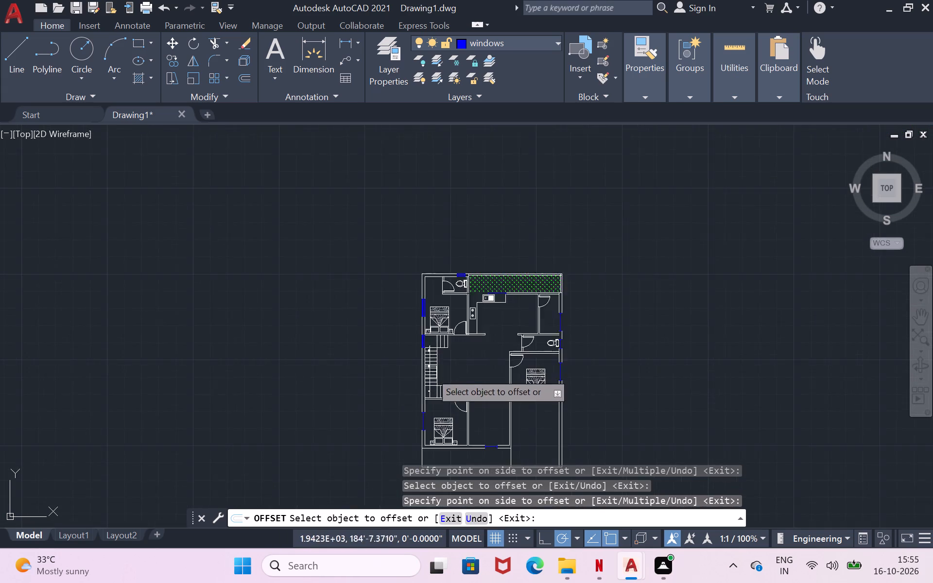
{"action": "scroll", "coordinate": [431, 373], "scroll_direction": "down", "scroll_amount": 1}
{"action": "scroll", "coordinate": [430, 437], "scroll_direction": "up", "scroll_amount": 3}
{"action": "scroll", "coordinate": [420, 313], "scroll_direction": "up", "scroll_amount": 3}
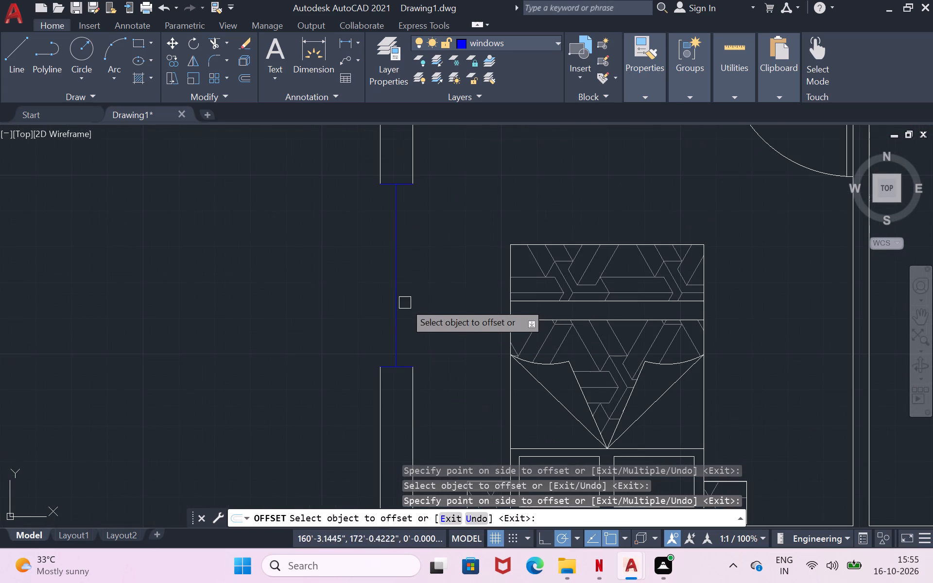
{"action": "left_click", "coordinate": [397, 304]}
{"action": "left_click", "coordinate": [424, 298]}
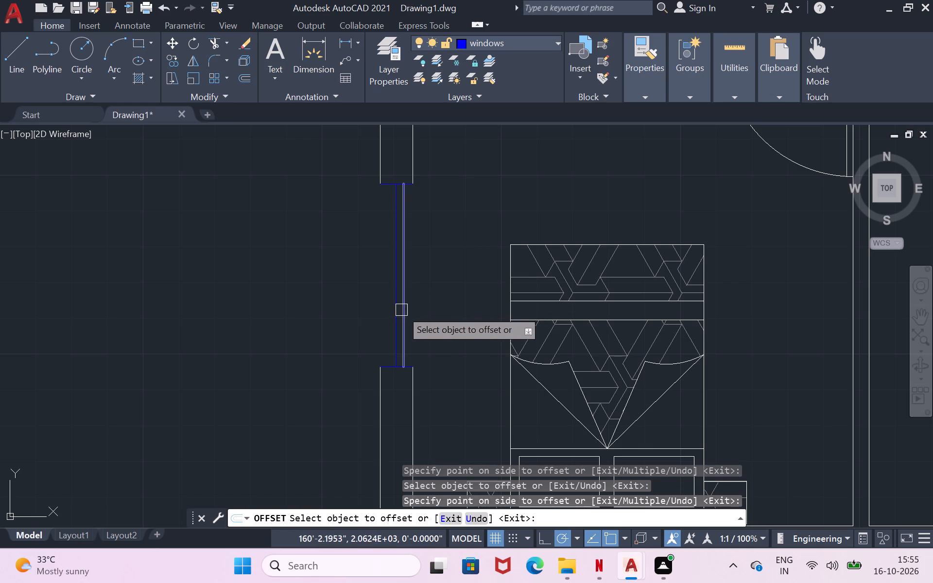
{"action": "left_click", "coordinate": [397, 311]}
{"action": "left_click", "coordinate": [375, 313]}
Offset the centre line of the bottom-wall window beside the lower-left bedroom by 2" to both sides.
{"action": "scroll", "coordinate": [521, 279], "scroll_direction": "down", "scroll_amount": 3}
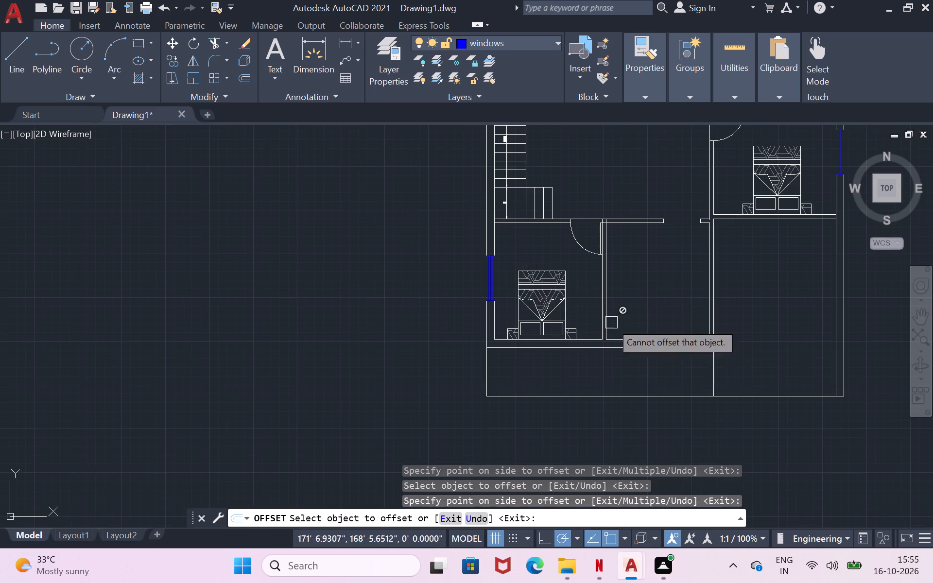
{"action": "scroll", "coordinate": [667, 351], "scroll_direction": "up", "scroll_amount": 3}
{"action": "left_click", "coordinate": [657, 322]}
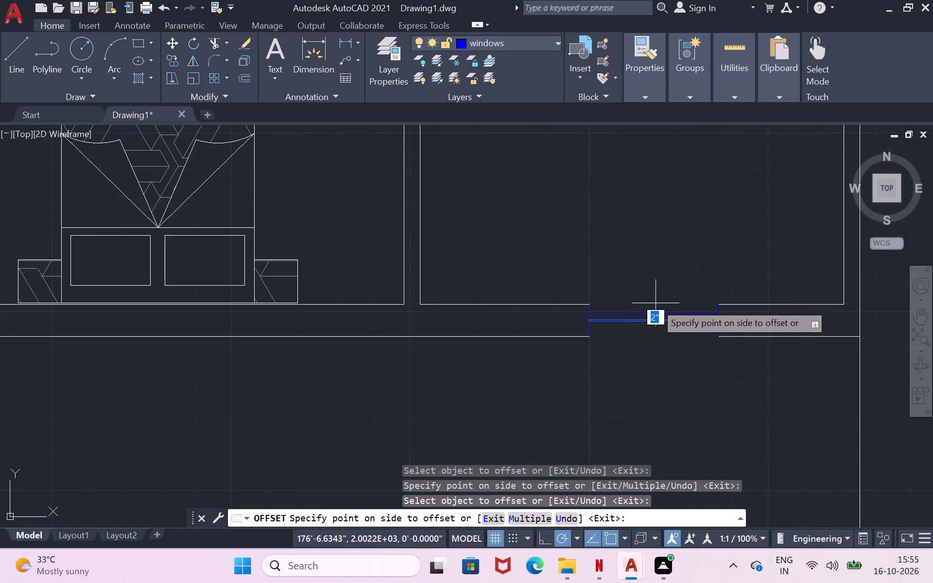
{"action": "left_click", "coordinate": [656, 300]}
{"action": "left_click", "coordinate": [658, 324]}
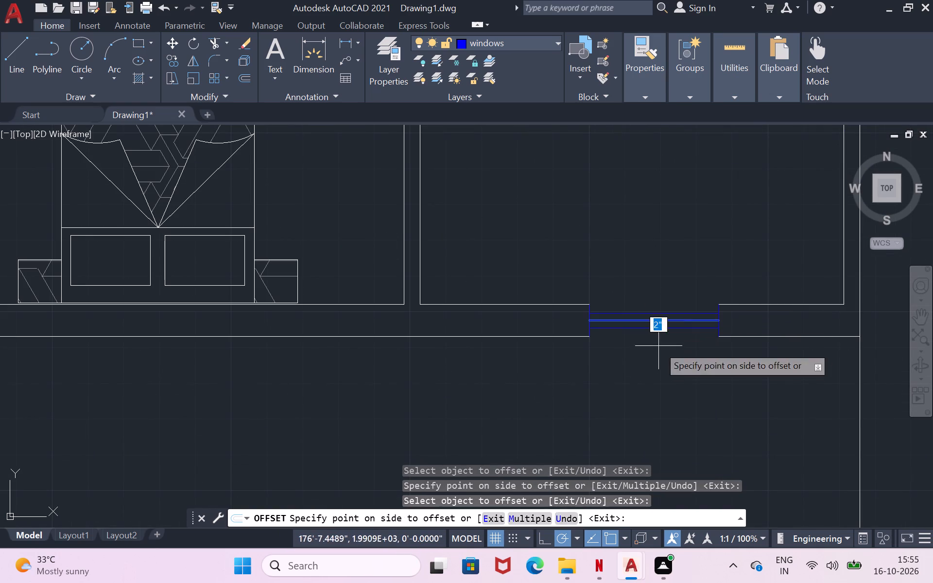
{"action": "left_click", "coordinate": [658, 350]}
Offset the centre line of the right-hand bedroom's window by 2" to both sides.
{"action": "scroll", "coordinate": [670, 341], "scroll_direction": "down", "scroll_amount": 4}
{"action": "scroll", "coordinate": [777, 208], "scroll_direction": "up", "scroll_amount": 2}
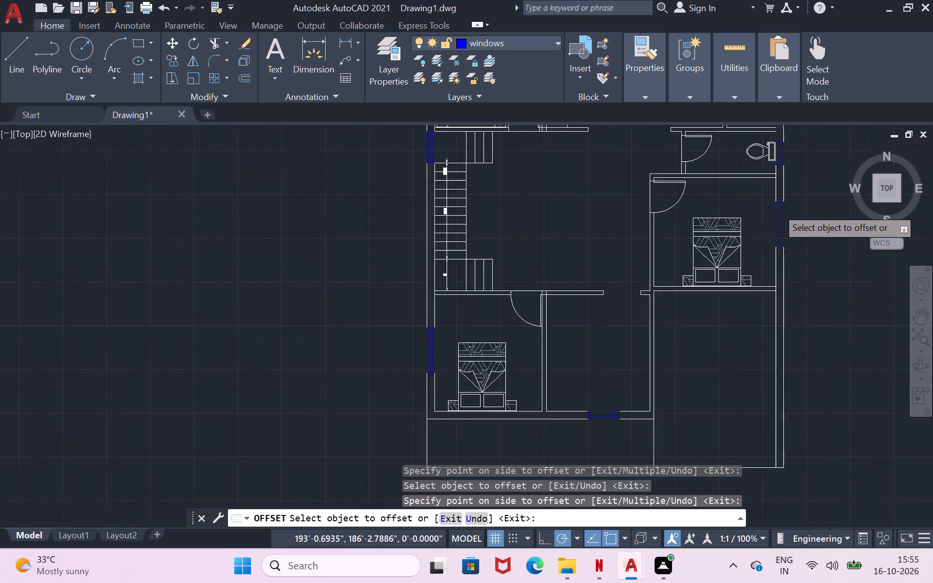
{"action": "scroll", "coordinate": [777, 208], "scroll_direction": "up", "scroll_amount": 1}
{"action": "left_click", "coordinate": [784, 225]}
{"action": "left_click", "coordinate": [770, 240]}
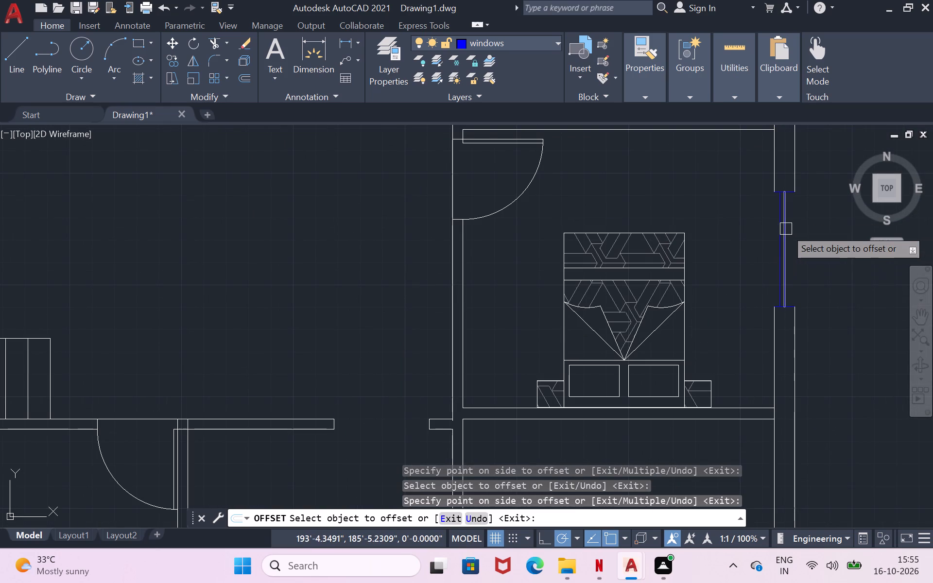
{"action": "left_click", "coordinate": [789, 226]}
{"action": "left_click", "coordinate": [819, 224]}
Offset the centre line of the right outer wall window above the right-hand toilet by 2" to both sides.
{"action": "scroll", "coordinate": [817, 226], "scroll_direction": "down", "scroll_amount": 3}
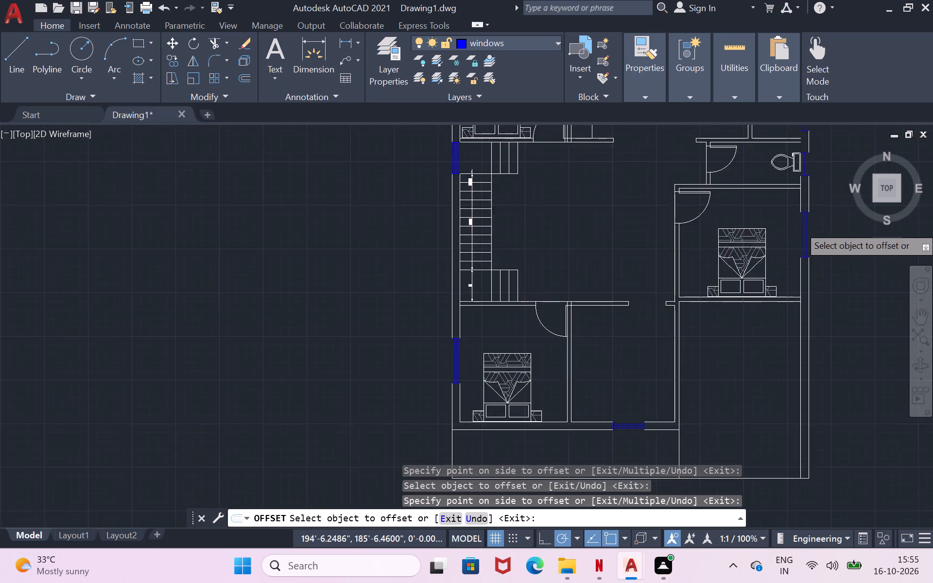
{"action": "scroll", "coordinate": [812, 150], "scroll_direction": "up", "scroll_amount": 3}
{"action": "left_click", "coordinate": [797, 157]}
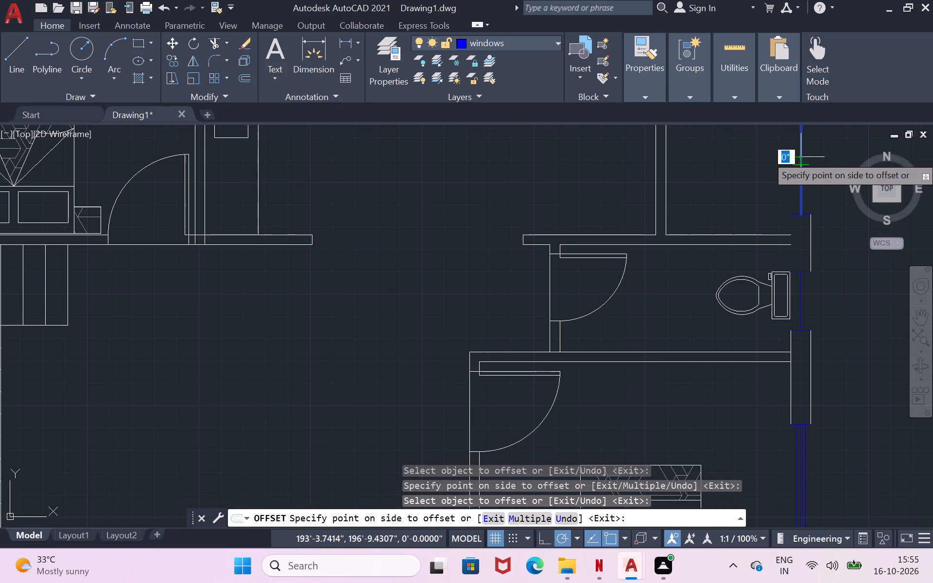
{"action": "left_click", "coordinate": [817, 154]}
{"action": "left_click", "coordinate": [799, 169]}
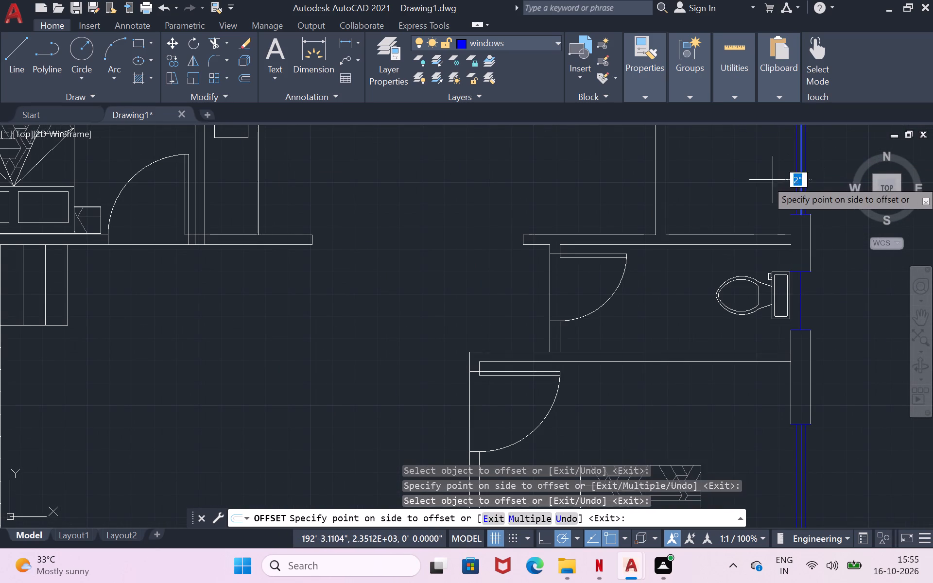
{"action": "left_click", "coordinate": [773, 180]}
Offset the centre line of the kitchen window above the sink by 2" to both sides and finish offsetting.
{"action": "scroll", "coordinate": [773, 180], "scroll_direction": "down", "scroll_amount": 5}
{"action": "scroll", "coordinate": [758, 159], "scroll_direction": "up", "scroll_amount": 3}
{"action": "scroll", "coordinate": [666, 165], "scroll_direction": "up", "scroll_amount": 5}
{"action": "left_click", "coordinate": [678, 200]}
{"action": "left_click", "coordinate": [681, 177]}
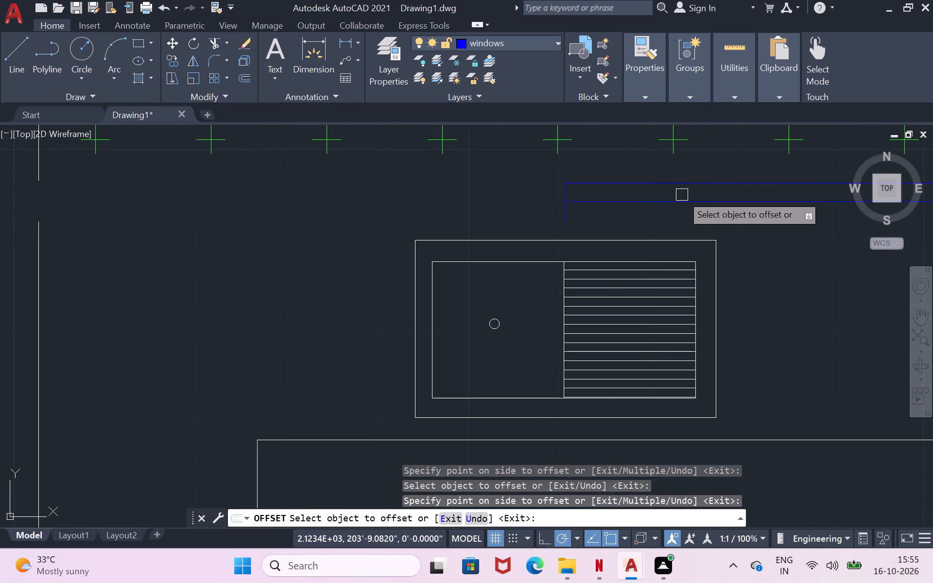
{"action": "left_click", "coordinate": [681, 203]}
{"action": "left_click", "coordinate": [679, 220]}
{"action": "scroll", "coordinate": [702, 206], "scroll_direction": "down", "scroll_amount": 4}
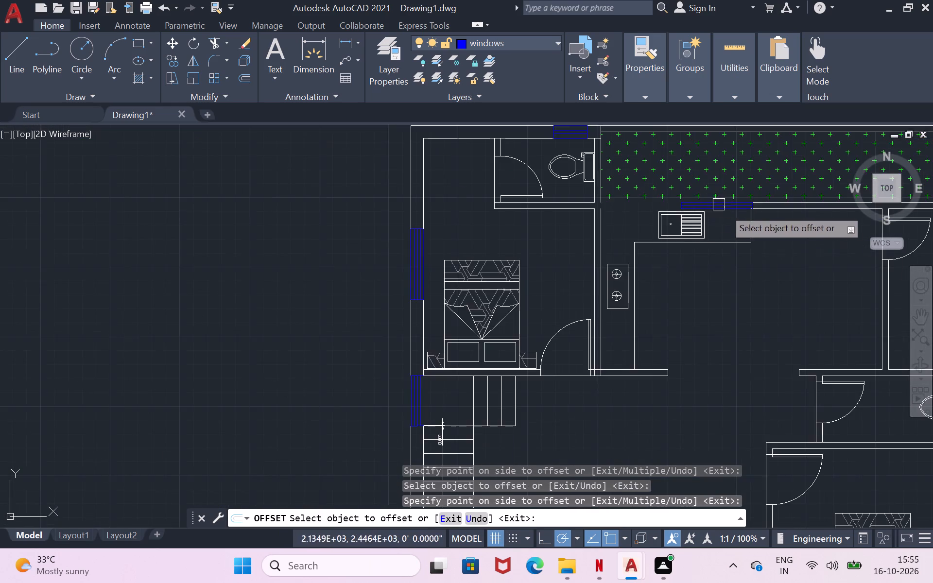
{"action": "scroll", "coordinate": [767, 257], "scroll_direction": "down", "scroll_amount": 3}
{"action": "key", "text": "Return"}
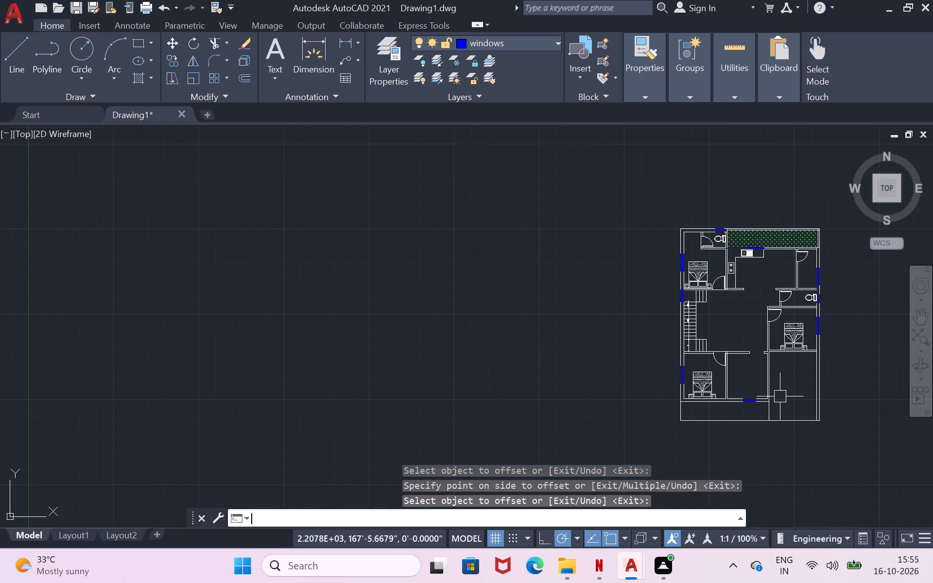
Draw a line from jamb to jamb along the inner wall face of the staircase window.
{"action": "key", "text": "l"}
{"action": "key", "text": "Return"}
{"action": "scroll", "coordinate": [692, 256], "scroll_direction": "up", "scroll_amount": 2}
{"action": "scroll", "coordinate": [667, 287], "scroll_direction": "up", "scroll_amount": 2}
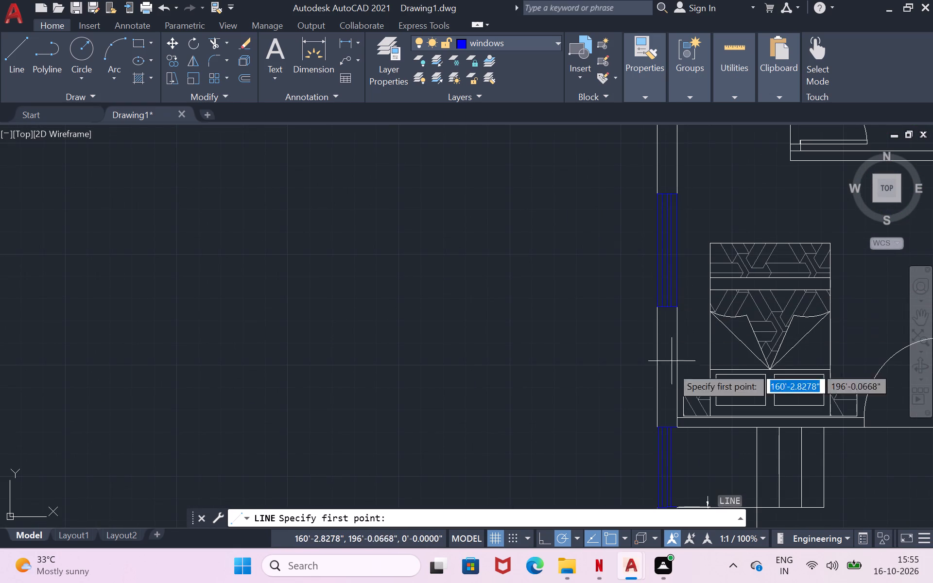
{"action": "scroll", "coordinate": [669, 446], "scroll_direction": "up", "scroll_amount": 3}
{"action": "scroll", "coordinate": [669, 446], "scroll_direction": "down", "scroll_amount": 5}
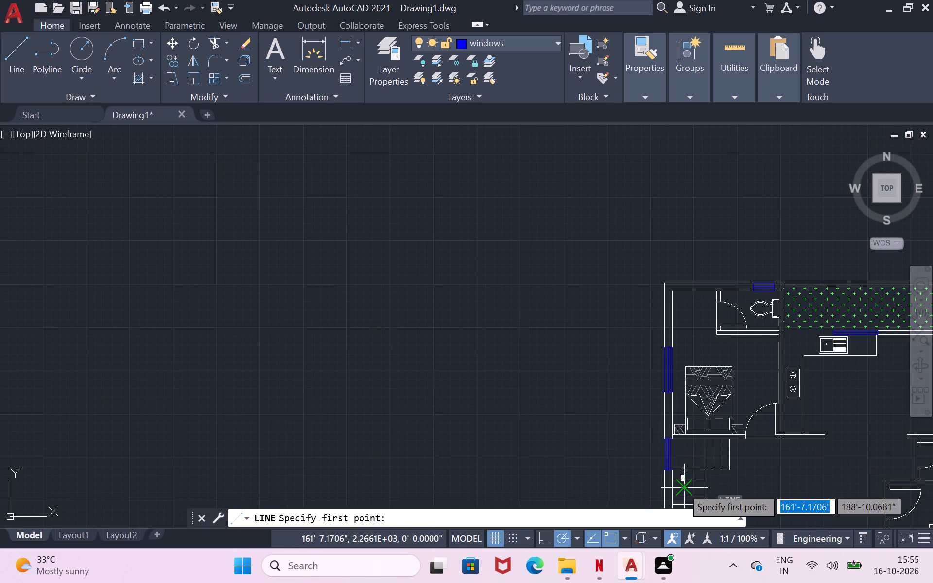
{"action": "scroll", "coordinate": [682, 487], "scroll_direction": "up", "scroll_amount": 4}
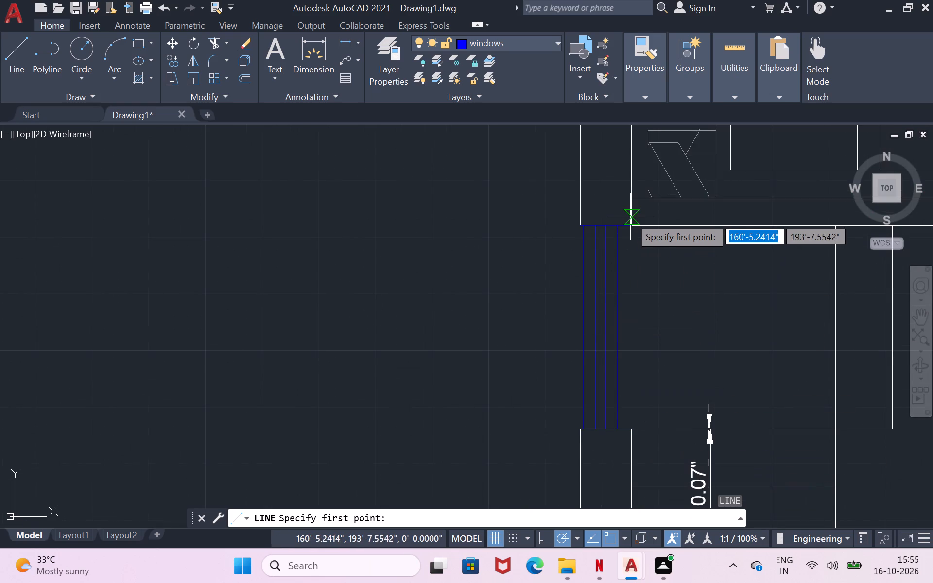
{"action": "left_click", "coordinate": [626, 228]}
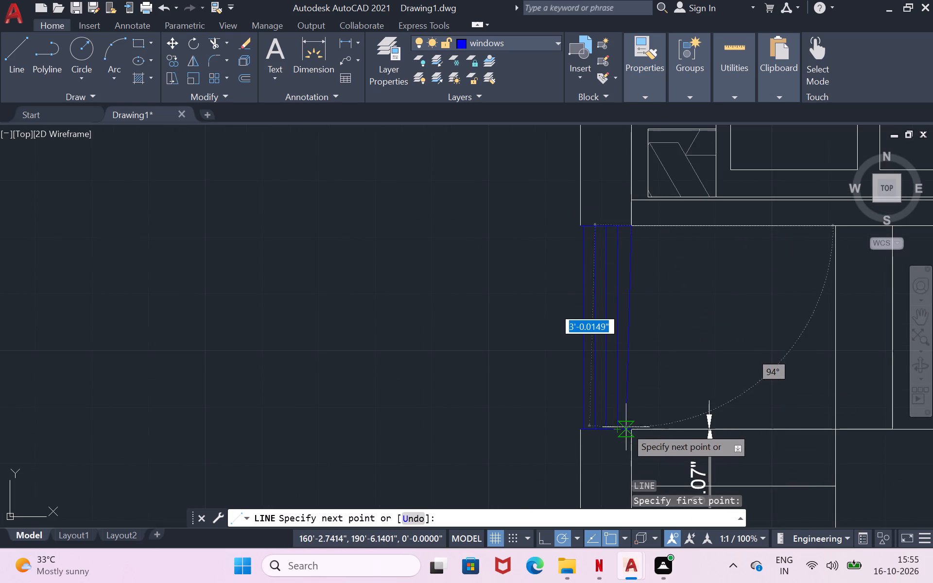
{"action": "left_click", "coordinate": [629, 427]}
{"action": "key", "text": "Return"}
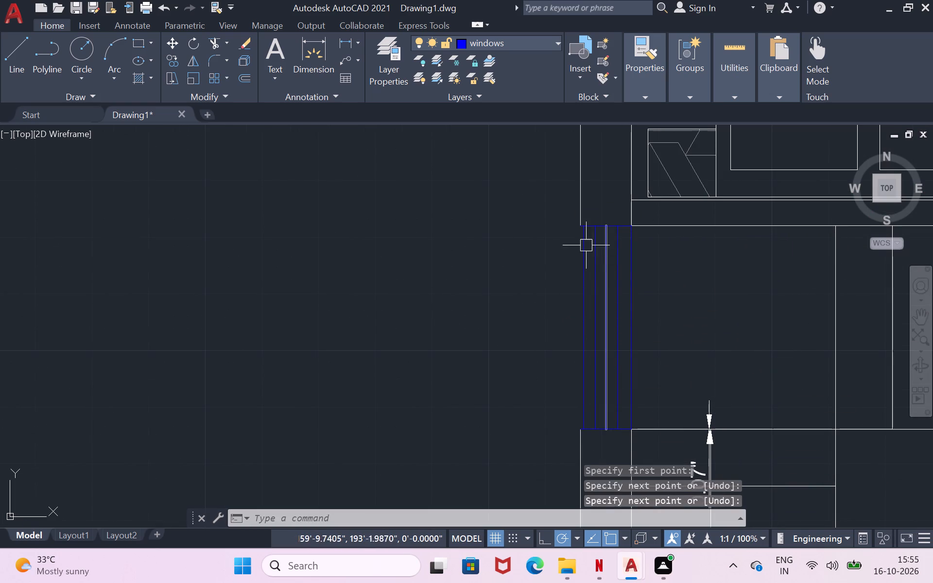
Draw a line from jamb to jamb along the outer wall face of the staircase window.
{"action": "key", "text": "Return"}
{"action": "left_click", "coordinate": [580, 225]}
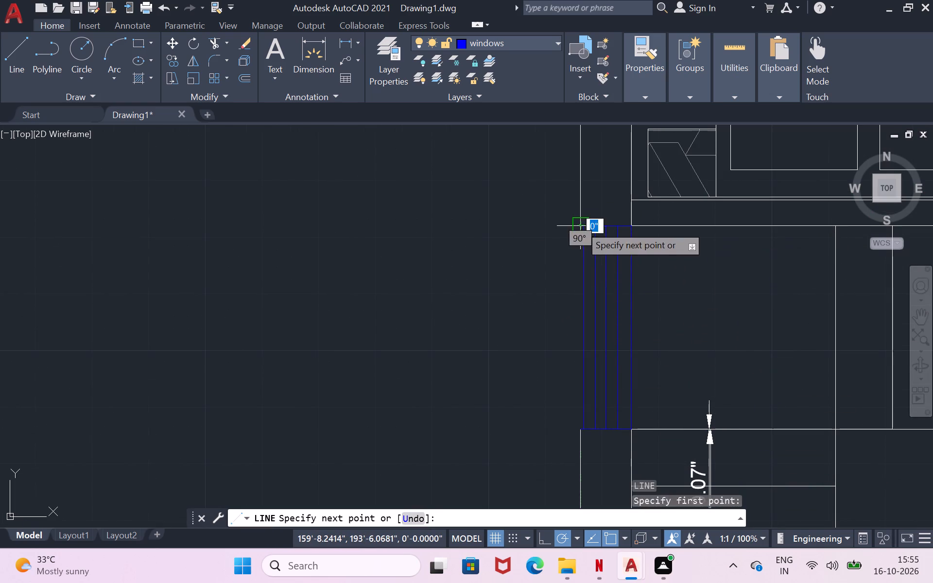
{"action": "left_click", "coordinate": [577, 431]}
{"action": "key", "text": "Return"}
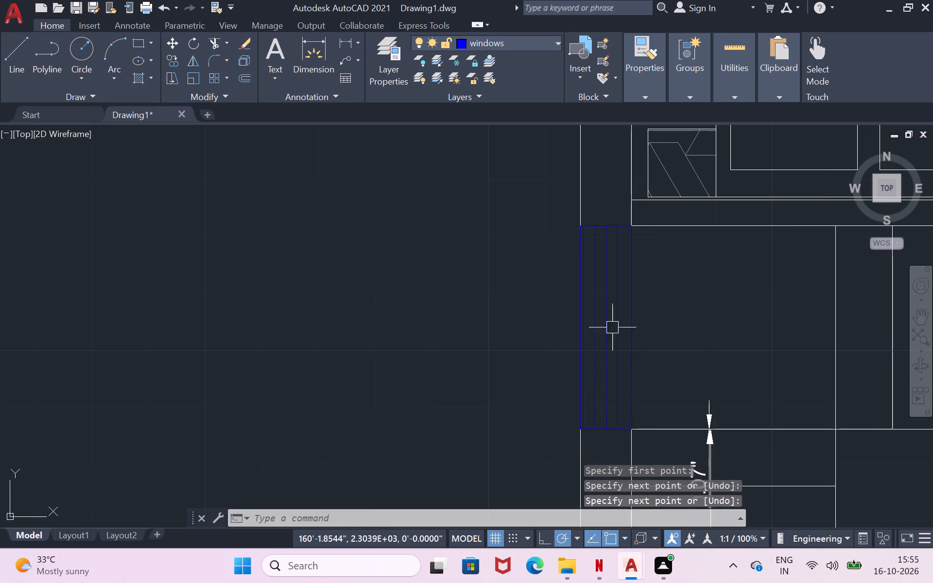
Delete the staircase window's surplus offset line beside the outer face and its original centre line.
{"action": "left_click", "coordinate": [587, 298]}
{"action": "key", "text": "Delete"}
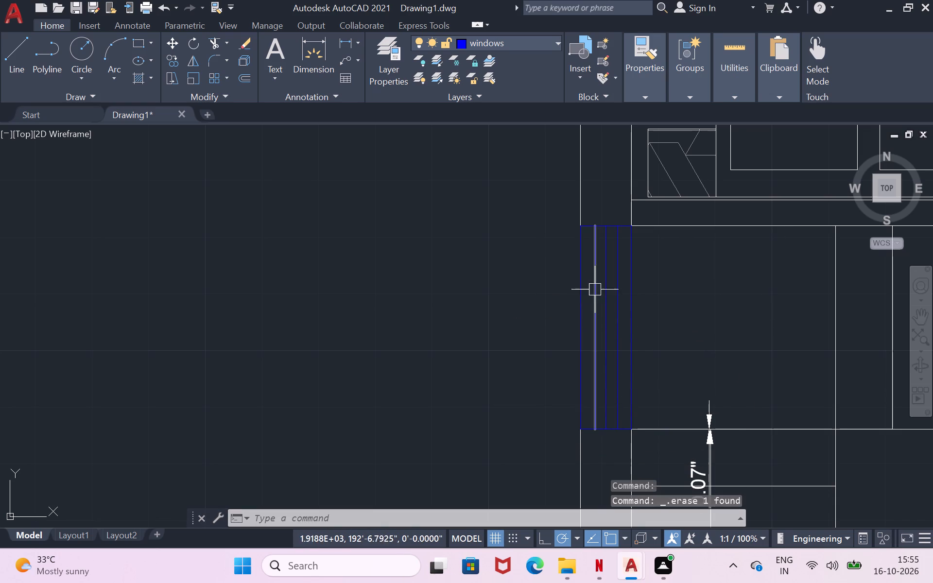
{"action": "left_click", "coordinate": [603, 281]}
{"action": "key", "text": "Delete"}
Delete the original centre line of the upper-left bedroom window, leaving its two offset glazing lines.
{"action": "scroll", "coordinate": [603, 281], "scroll_direction": "down", "scroll_amount": 2}
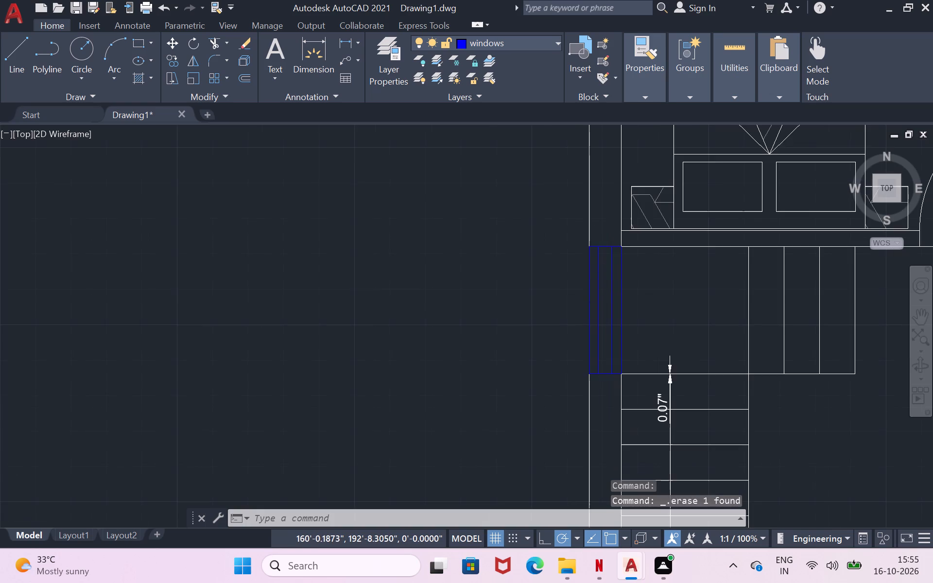
{"action": "scroll", "coordinate": [605, 262], "scroll_direction": "down", "scroll_amount": 2}
{"action": "scroll", "coordinate": [609, 183], "scroll_direction": "up", "scroll_amount": 3}
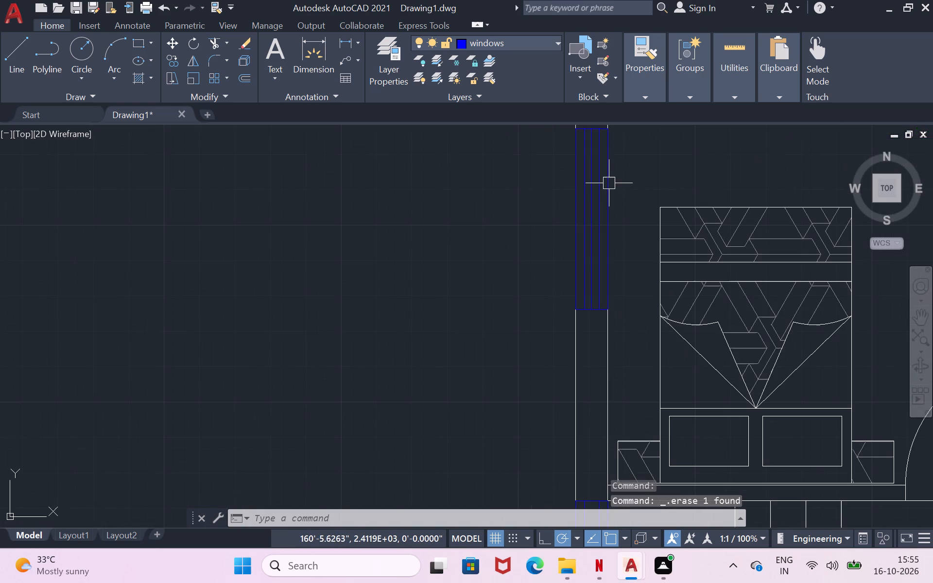
{"action": "left_click", "coordinate": [592, 198]}
{"action": "key", "text": "Delete"}
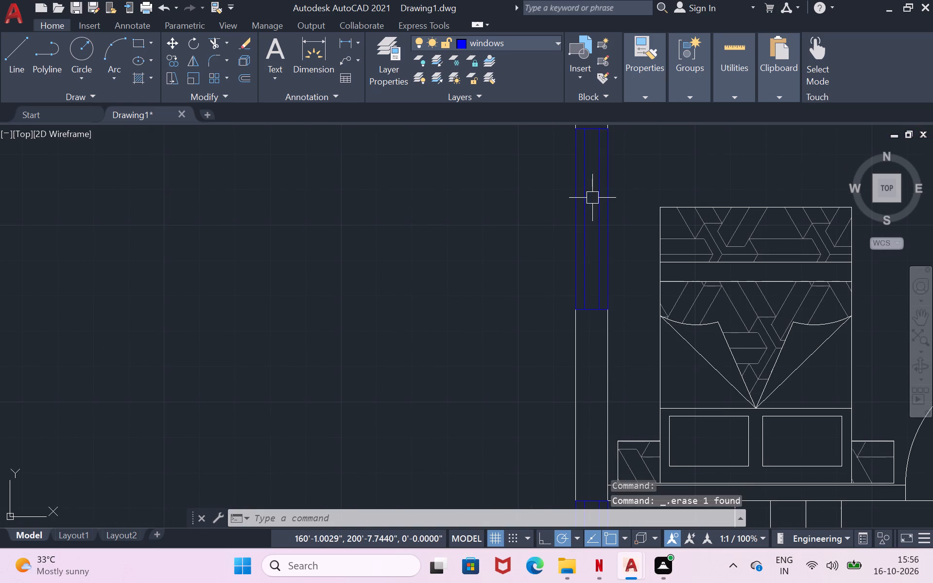
Draw a line from jamb to jamb along the inner wall face of the lower-left bedroom window.
{"action": "scroll", "coordinate": [595, 202], "scroll_direction": "down", "scroll_amount": 4}
{"action": "scroll", "coordinate": [605, 412], "scroll_direction": "up", "scroll_amount": 2}
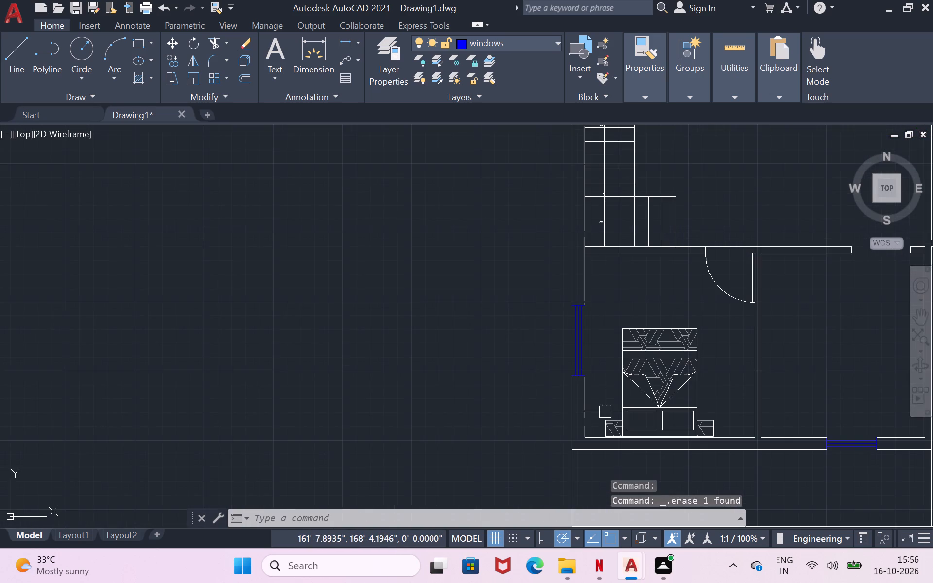
{"action": "scroll", "coordinate": [605, 412], "scroll_direction": "up", "scroll_amount": 2}
{"action": "key", "text": "l"}
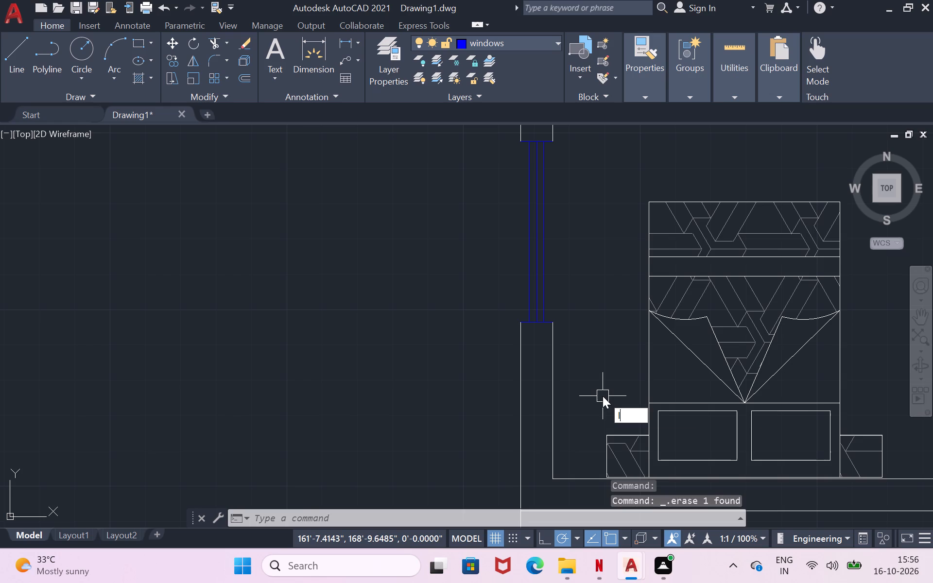
{"action": "key", "text": "Return"}
{"action": "left_click", "coordinate": [552, 141]}
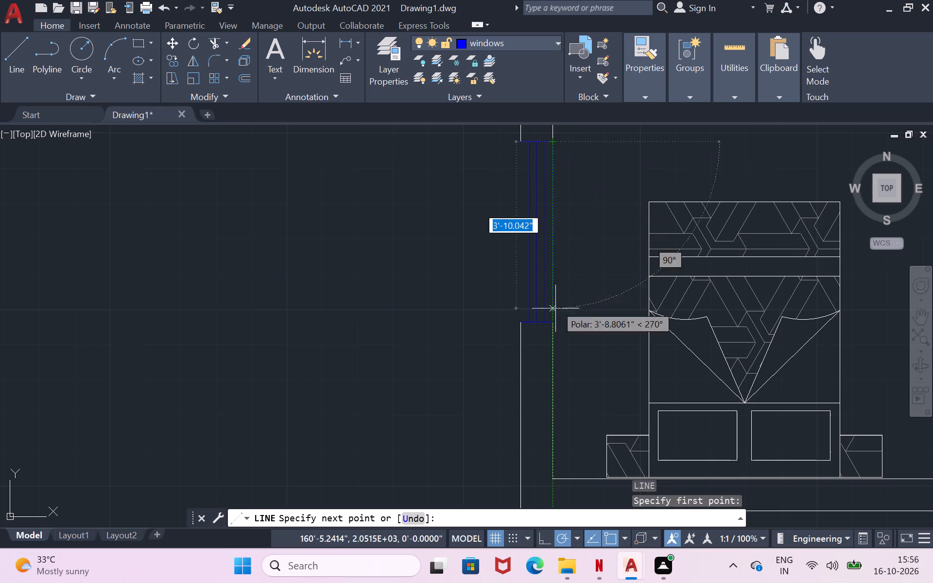
{"action": "left_click", "coordinate": [553, 322]}
{"action": "key", "text": "Return"}
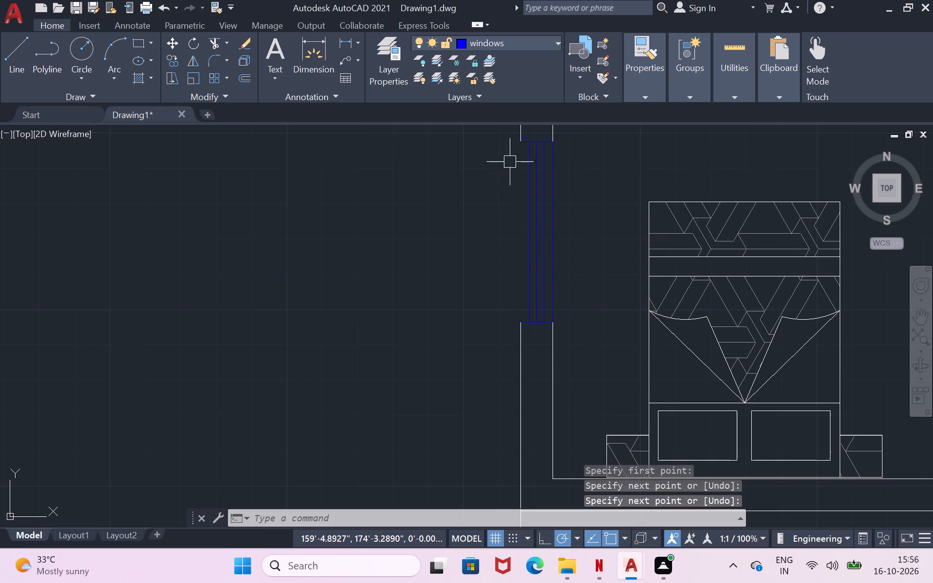
Draw a line from jamb to jamb along the outer wall face of the lower-left bedroom window.
{"action": "key", "text": "Return"}
{"action": "left_click", "coordinate": [521, 142]}
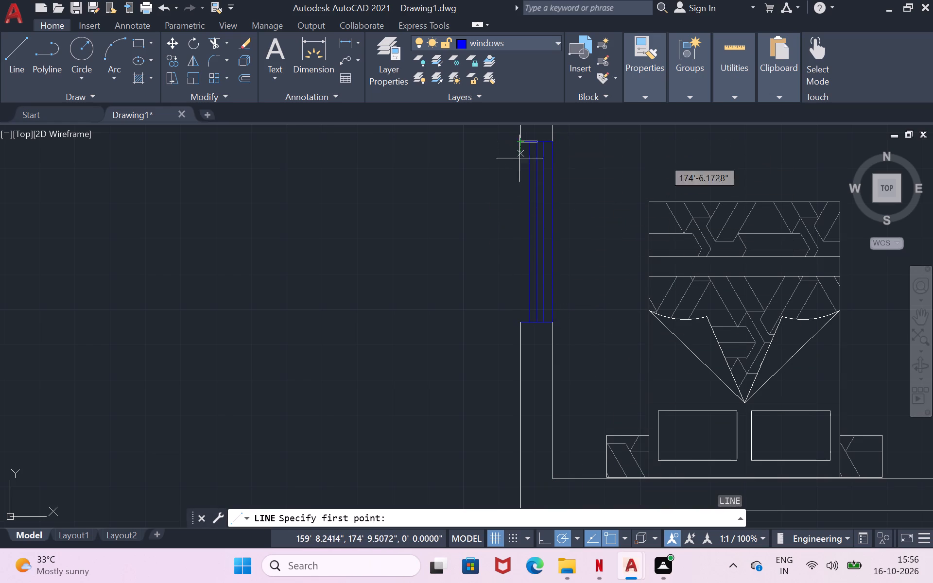
{"action": "left_click", "coordinate": [517, 324]}
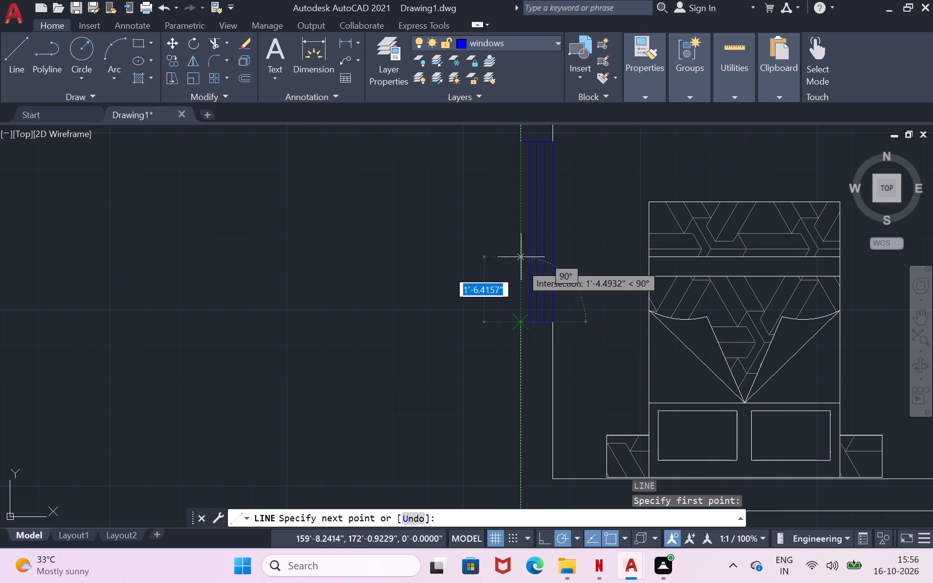
{"action": "left_click", "coordinate": [522, 139]}
{"action": "key", "text": "Return"}
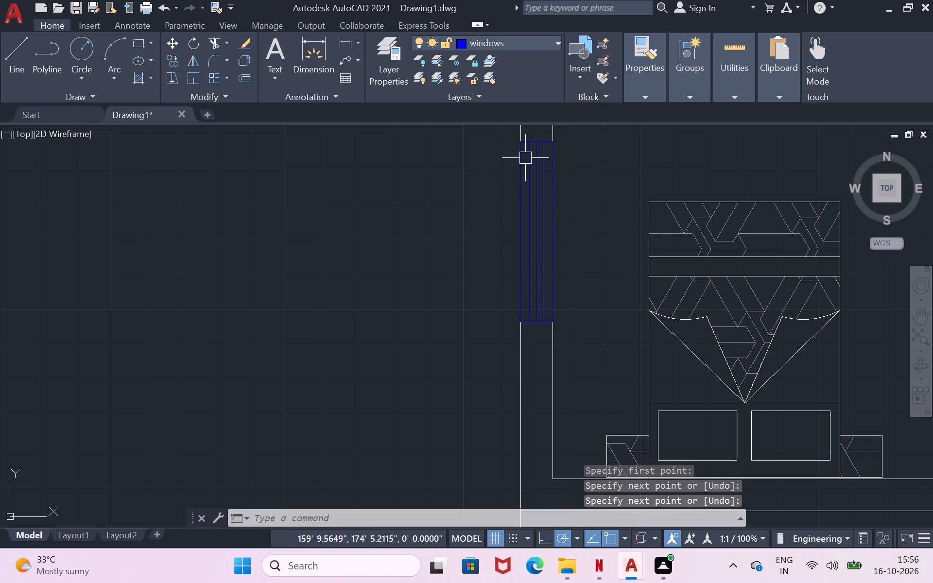
Delete the original centre line of the lower-left bedroom window, leaving its two offset glazing lines.
{"action": "left_click", "coordinate": [537, 212]}
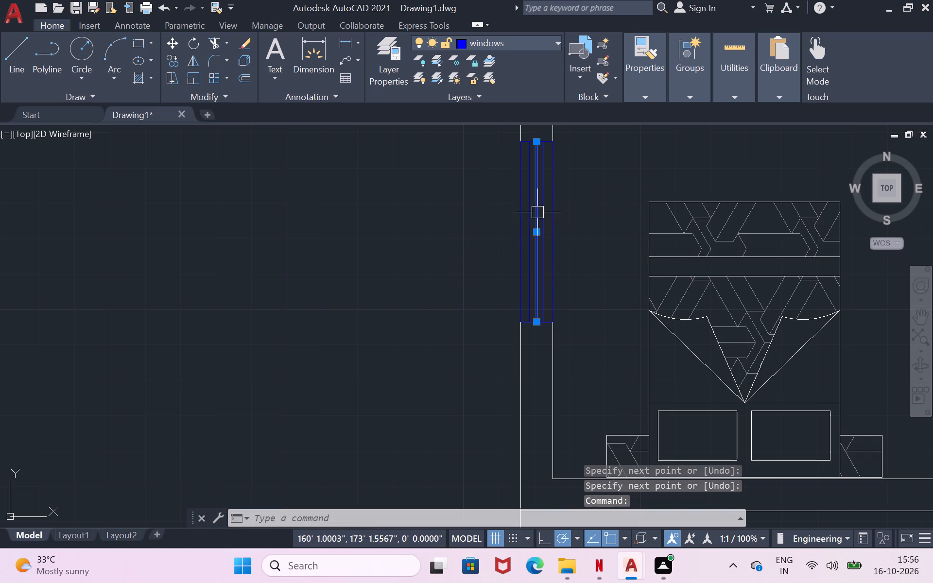
{"action": "key", "text": "Delete"}
Draw a line from jamb to jamb along the inner wall face of the bottom-wall window in the room beside the lower-left bedroom.
{"action": "scroll", "coordinate": [535, 244], "scroll_direction": "down", "scroll_amount": 3}
{"action": "scroll", "coordinate": [709, 311], "scroll_direction": "up", "scroll_amount": 2}
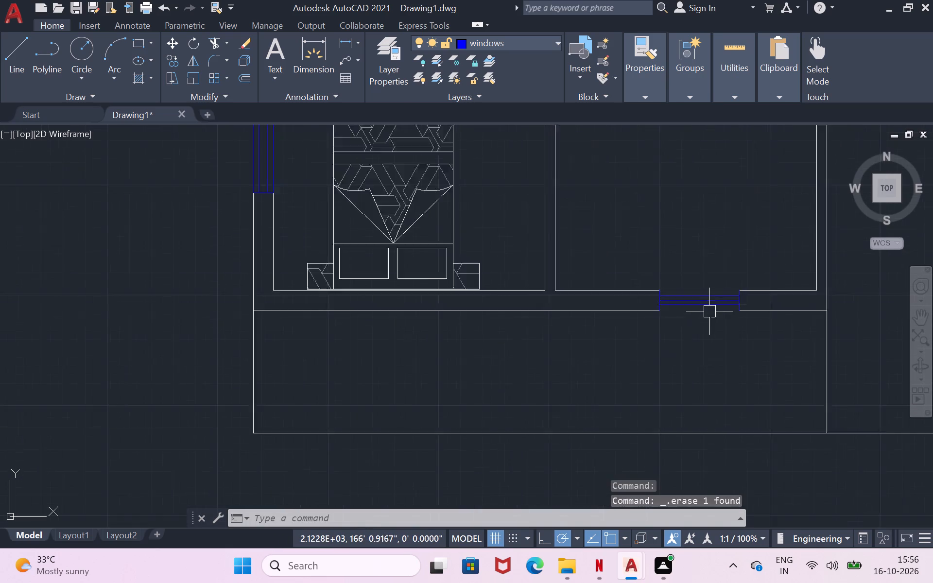
{"action": "scroll", "coordinate": [709, 311], "scroll_direction": "up", "scroll_amount": 2}
{"action": "key", "text": "l"}
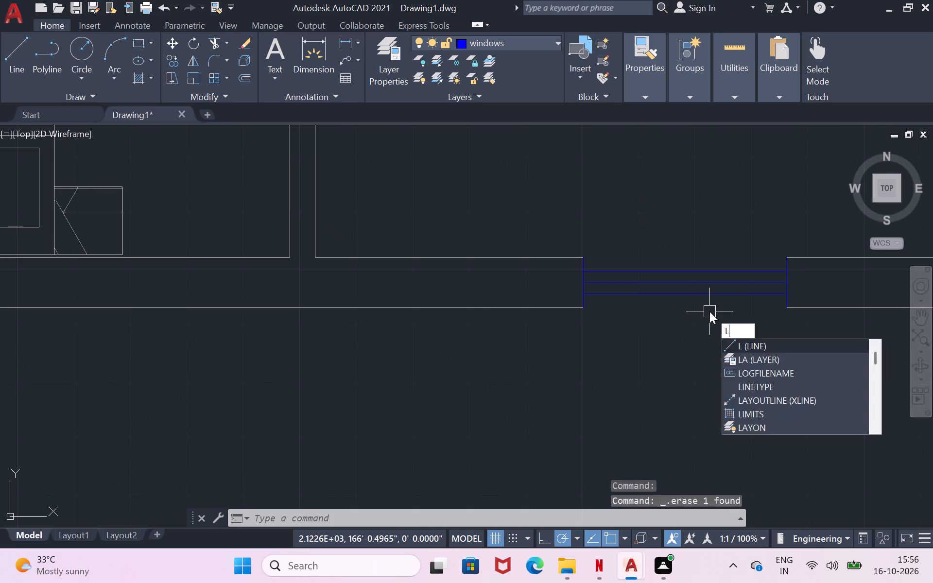
{"action": "key", "text": "Return"}
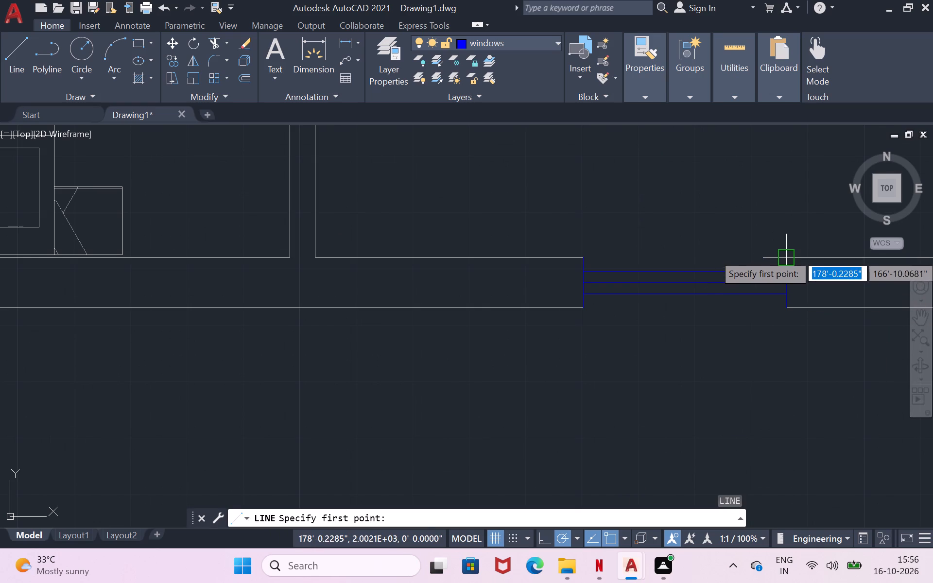
{"action": "left_click", "coordinate": [786, 254]}
{"action": "left_click", "coordinate": [587, 258]}
{"action": "key", "text": "Return"}
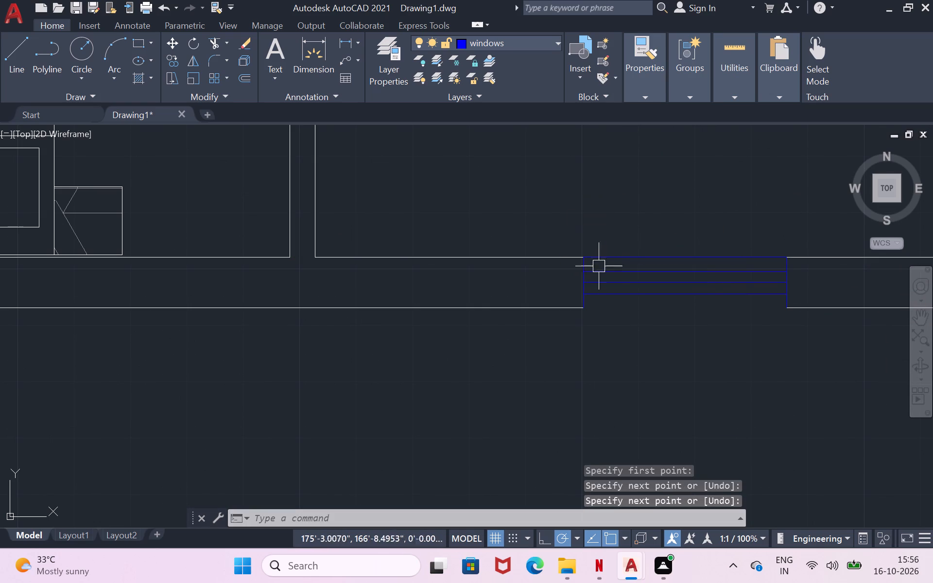
Draw a line from jamb to jamb along the outer wall face of the bottom-wall window.
{"action": "key", "text": "Return"}
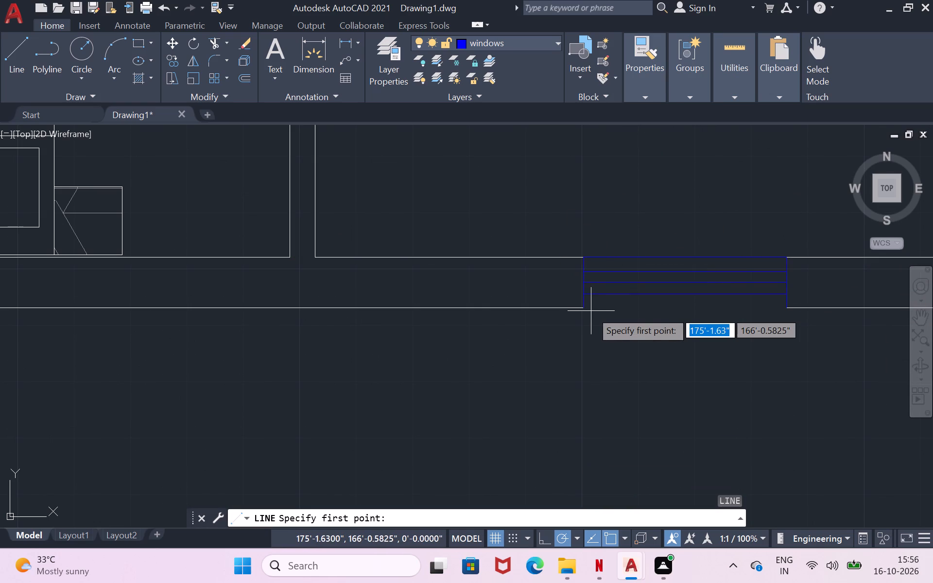
{"action": "left_click", "coordinate": [582, 309]}
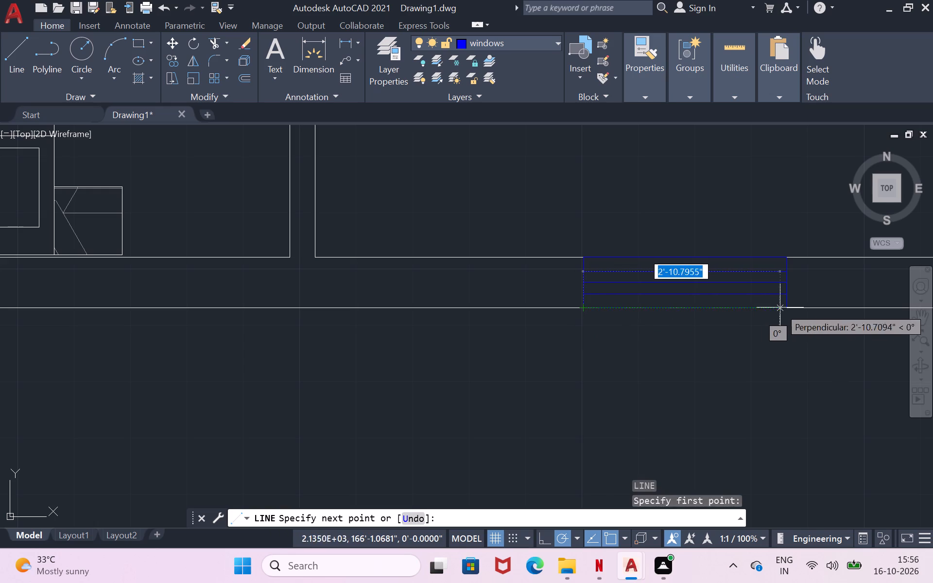
{"action": "left_click", "coordinate": [791, 304]}
{"action": "key", "text": "Return"}
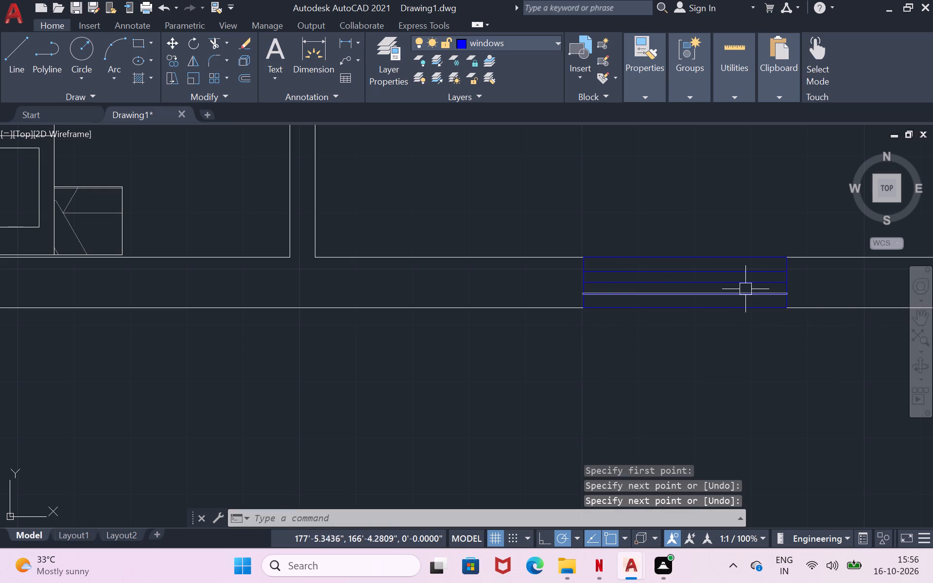
Delete the original centre line of the bottom-wall window, leaving its two offset glazing lines.
{"action": "left_click", "coordinate": [738, 284]}
{"action": "key", "text": "Delete"}
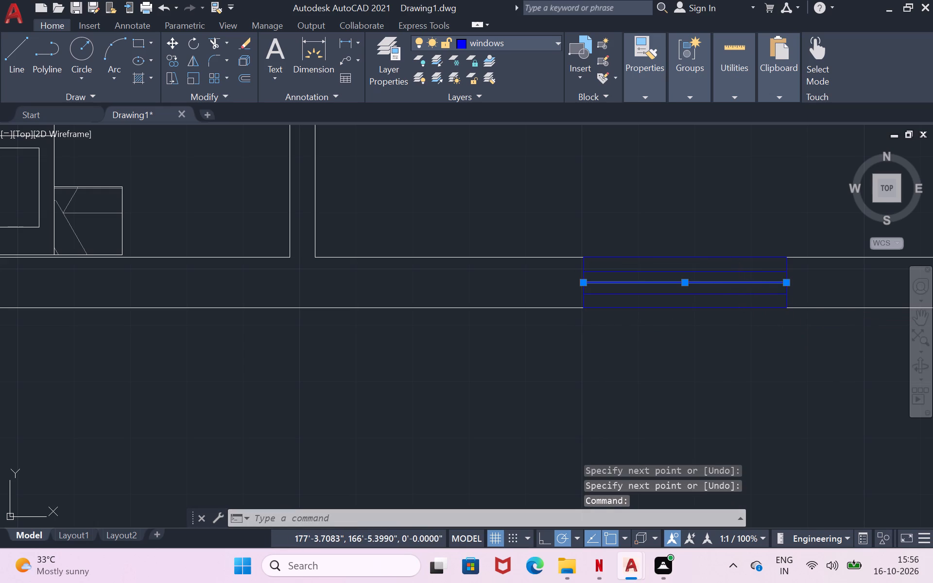
Draw a line from jamb to jamb along the outer wall face of the window in the right-hand bedroom below the toilet.
{"action": "scroll", "coordinate": [738, 284], "scroll_direction": "down", "scroll_amount": 2}
{"action": "scroll", "coordinate": [849, 321], "scroll_direction": "down", "scroll_amount": 3}
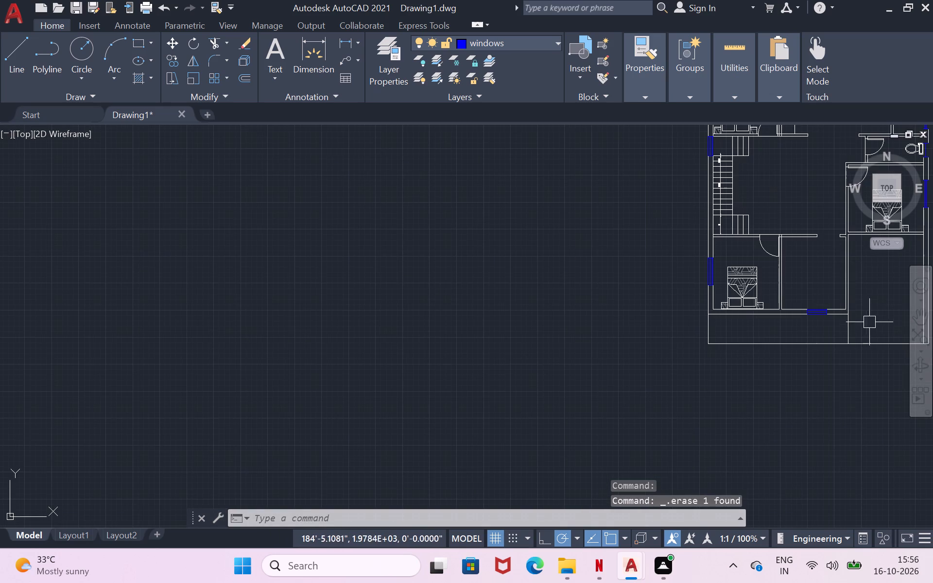
{"action": "left_click", "coordinate": [916, 316]}
{"action": "left_click_drag", "start_coordinate": [832, 330], "coordinate": [496, 351]}
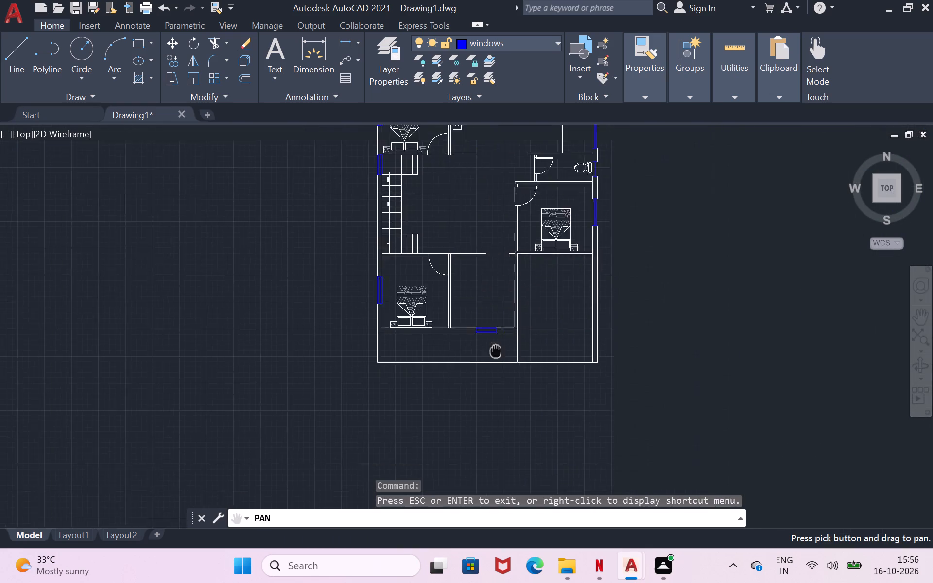
{"action": "left_click_drag", "start_coordinate": [496, 351], "coordinate": [403, 378]}
{"action": "scroll", "coordinate": [487, 225], "scroll_direction": "up", "scroll_amount": 4}
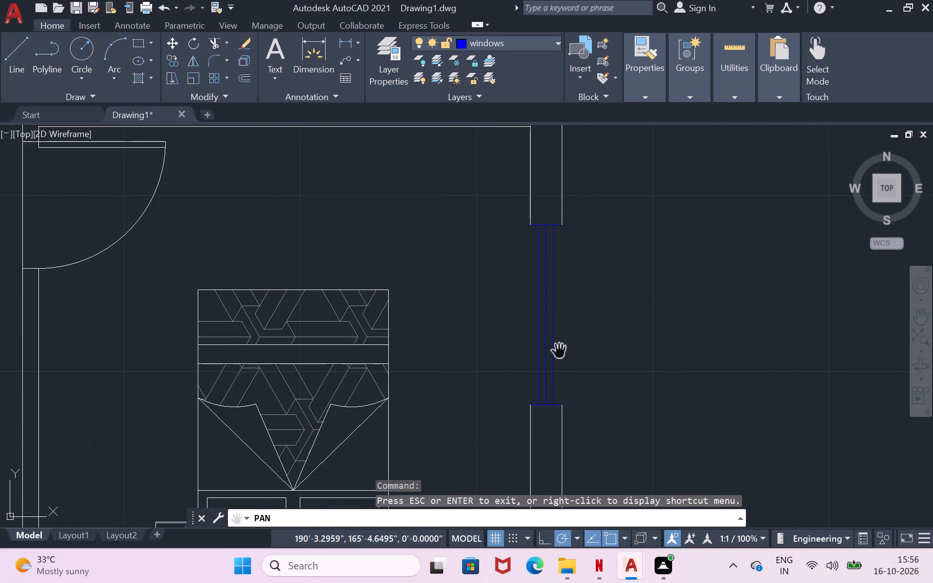
{"action": "key", "text": "Return"}
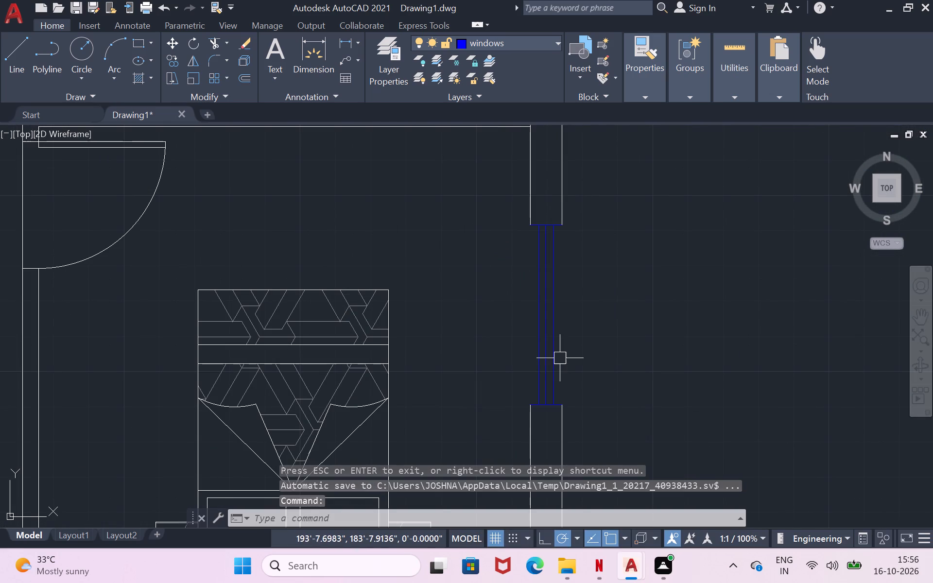
{"action": "key", "text": "l"}
{"action": "key", "text": "Return"}
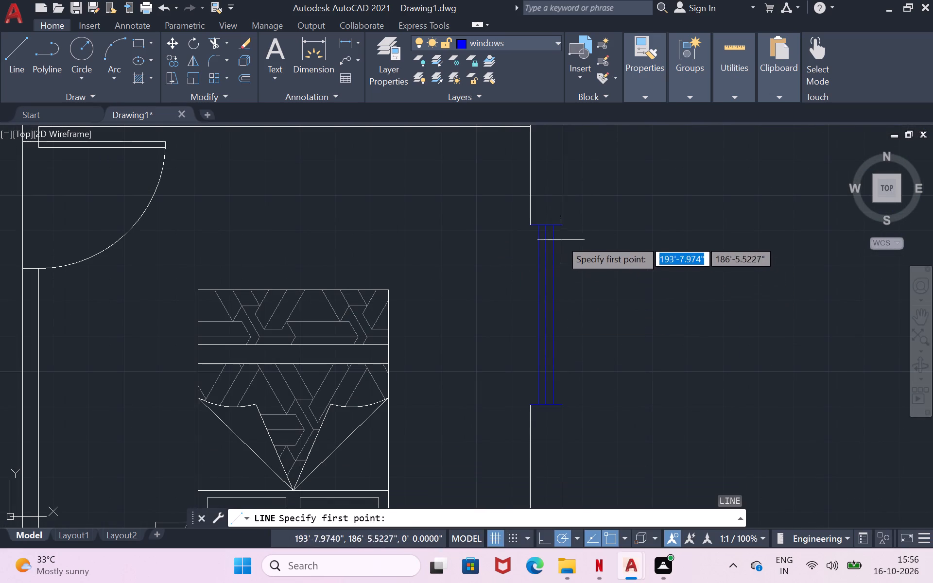
{"action": "left_click", "coordinate": [560, 226]}
{"action": "left_click", "coordinate": [560, 407]}
{"action": "key", "text": "Return"}
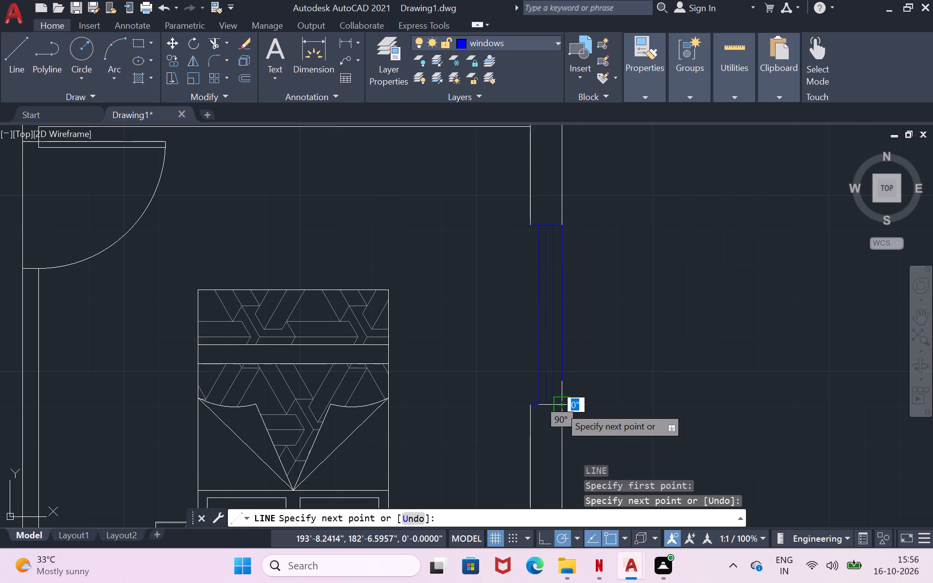
Draw a line from jamb to jamb along the inner wall face of that right-hand bedroom window.
{"action": "key", "text": "Return"}
{"action": "left_click", "coordinate": [533, 225]}
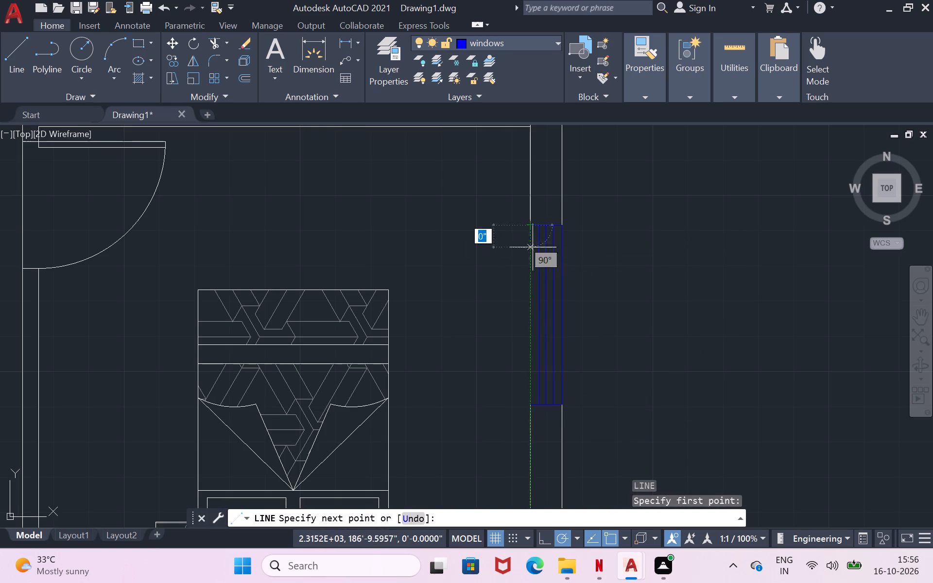
{"action": "left_click", "coordinate": [528, 406]}
{"action": "key", "text": "Return"}
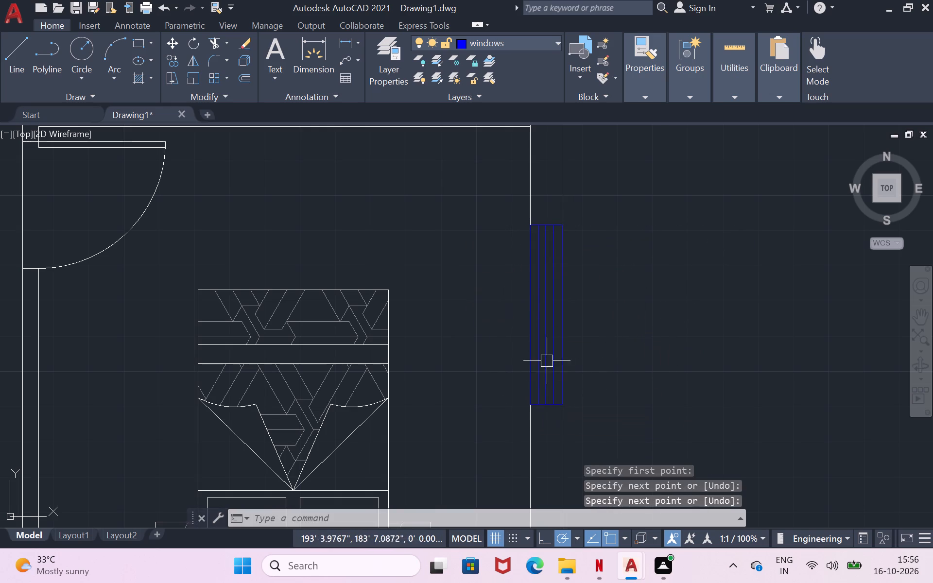
Delete the original centre line of the right-hand bedroom window, leaving its two offset glazing lines.
{"action": "left_click", "coordinate": [545, 344]}
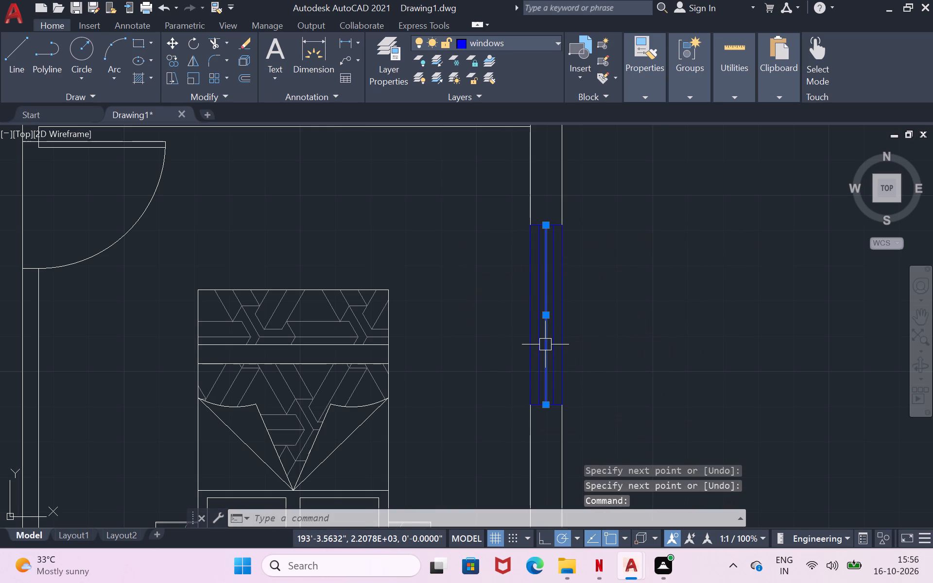
{"action": "key", "text": "Delete"}
Offset the centre line of the window behind the toilet by 2" to both sides.
{"action": "scroll", "coordinate": [545, 344], "scroll_direction": "down", "scroll_amount": 2}
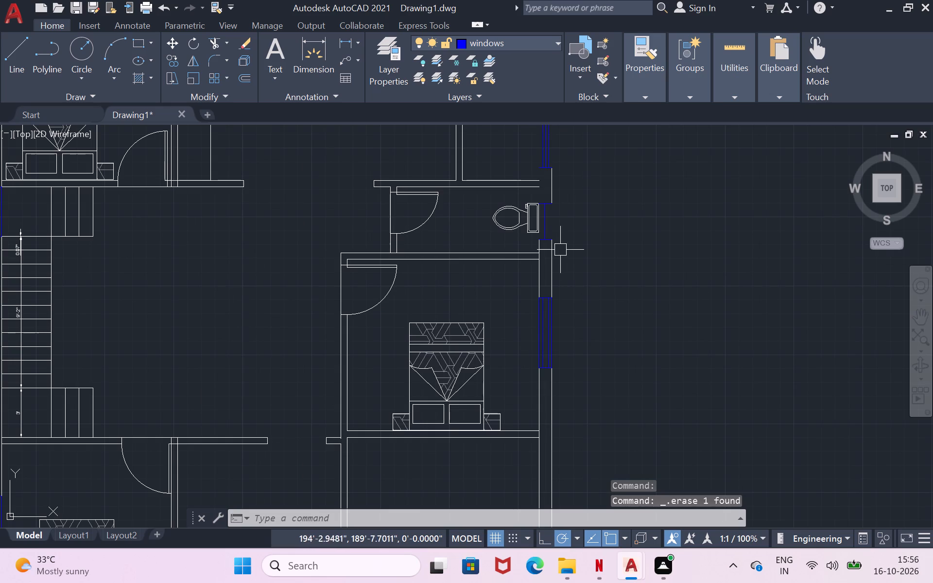
{"action": "scroll", "coordinate": [548, 201], "scroll_direction": "up", "scroll_amount": 2}
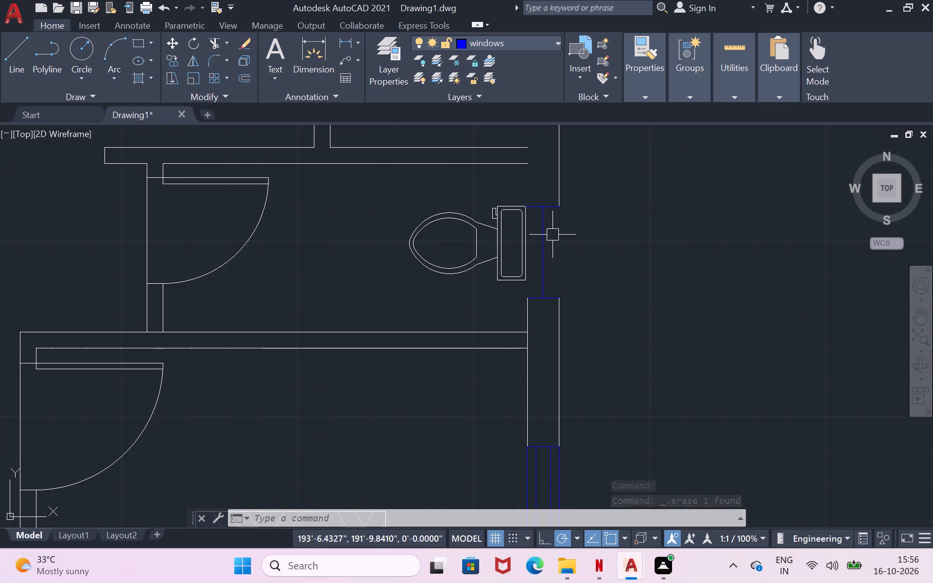
{"action": "key", "text": "o"}
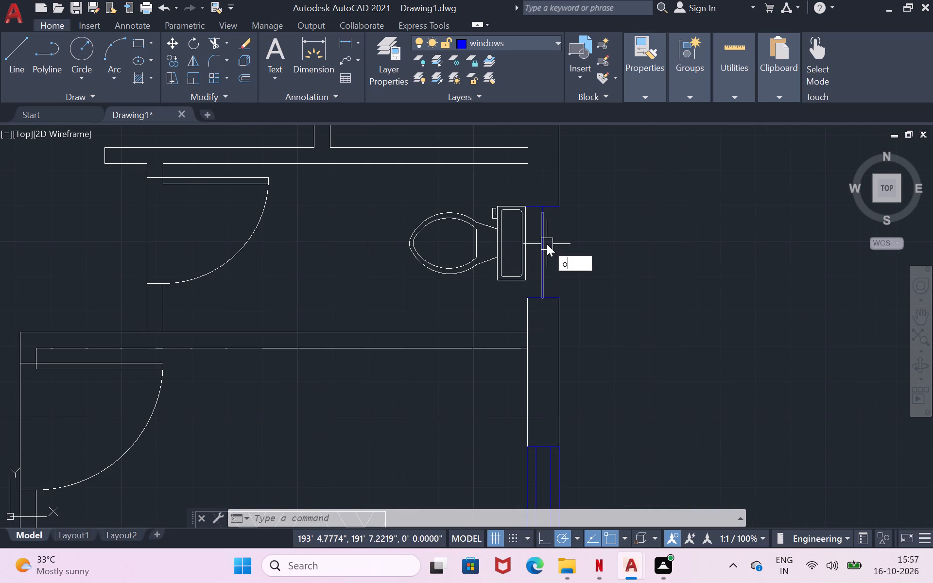
{"action": "key", "text": "Return"}
{"action": "left_click", "coordinate": [547, 244]}
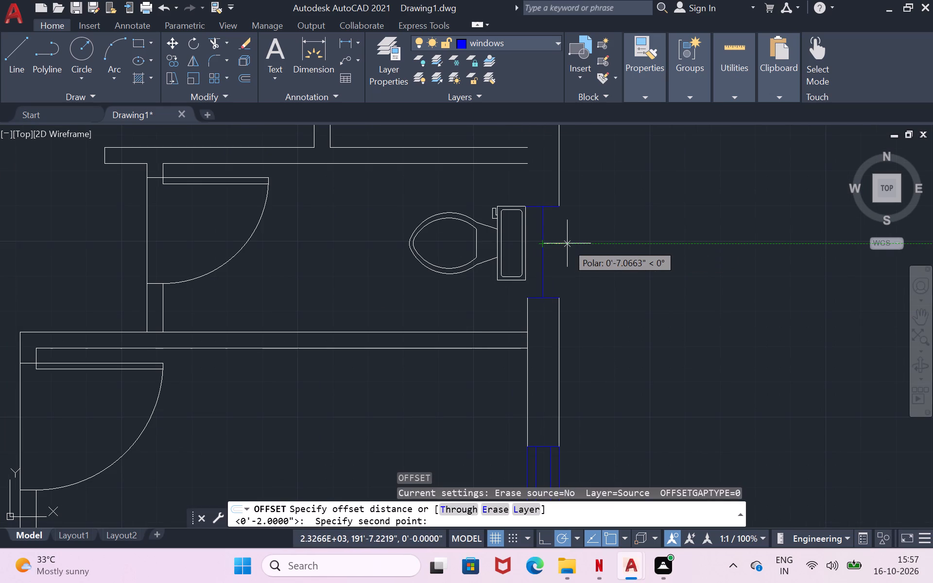
{"action": "key", "text": "2"}
{"action": "key", "text": "shift+quotedbl"}
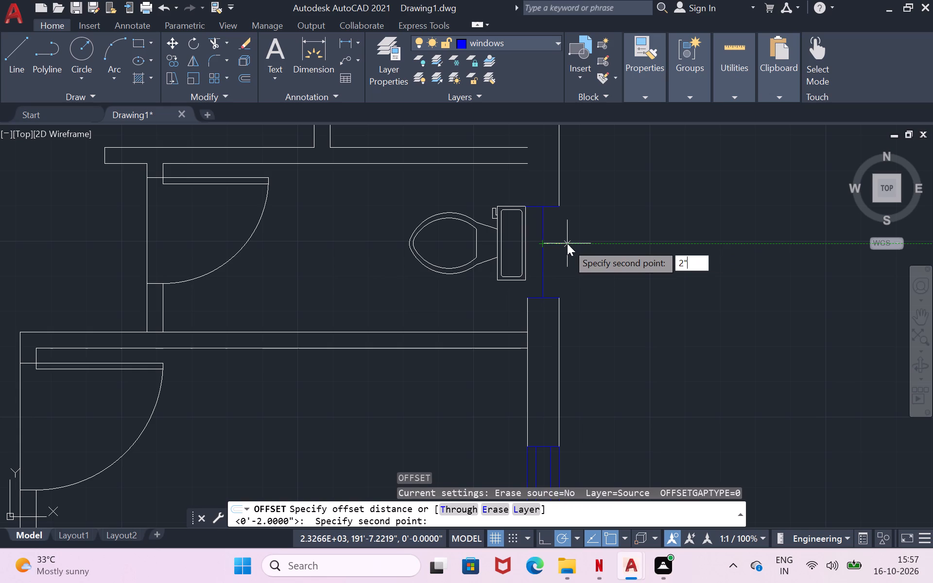
{"action": "key", "text": "Return"}
{"action": "left_click", "coordinate": [546, 259]}
{"action": "left_click", "coordinate": [555, 256]}
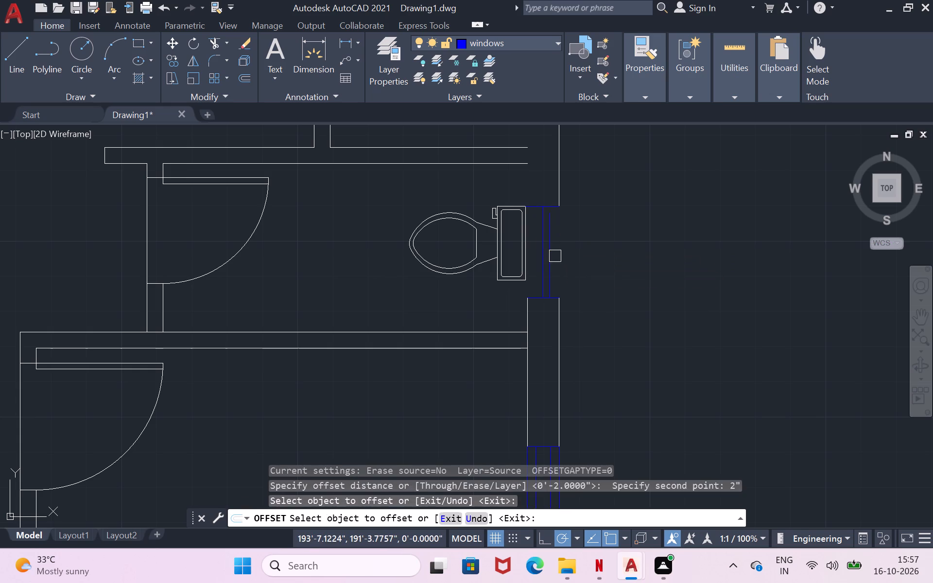
{"action": "left_click", "coordinate": [543, 264]}
{"action": "left_click", "coordinate": [534, 267]}
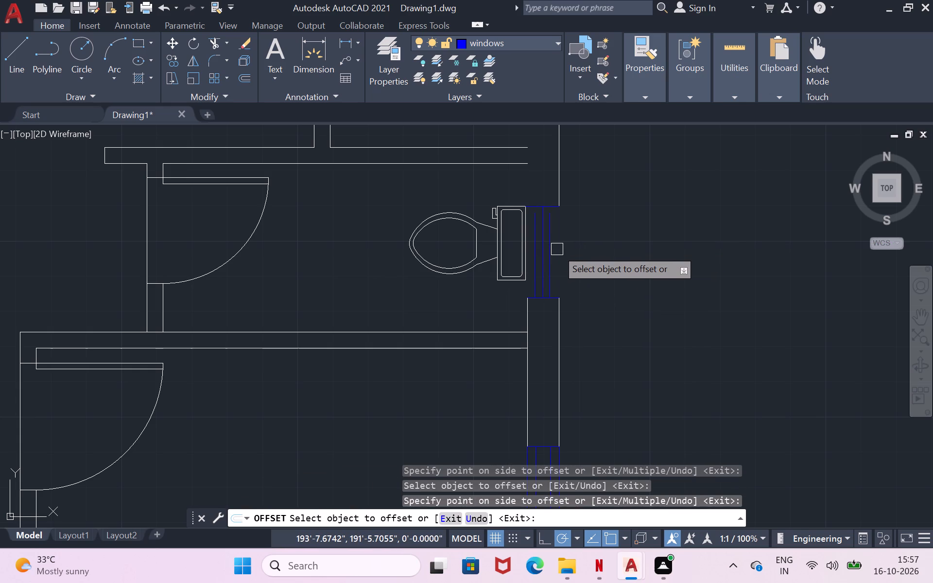
{"action": "key", "text": "Return"}
Draw a line from jamb to jamb along the outer wall face of the toilet window.
{"action": "key", "text": "l"}
{"action": "key", "text": "Return"}
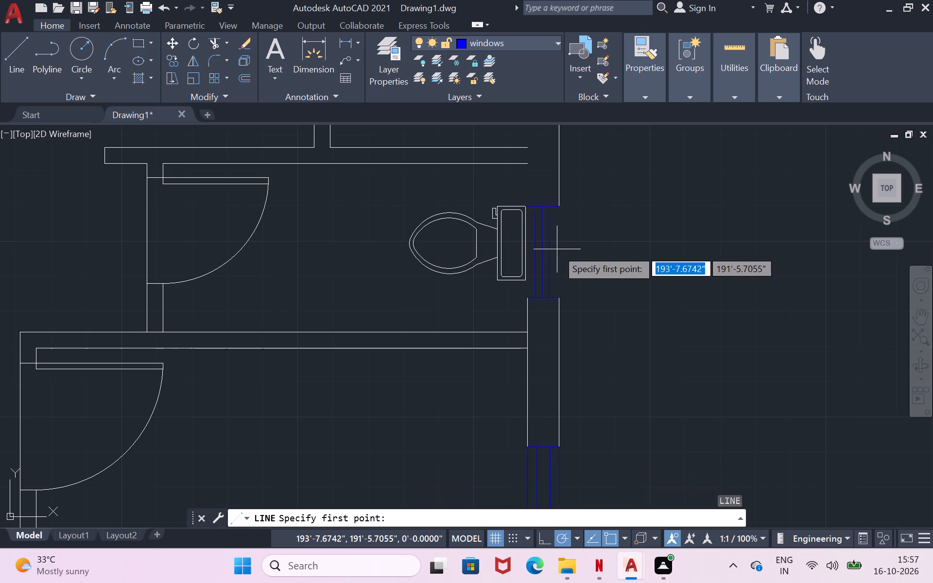
{"action": "left_click", "coordinate": [561, 210]}
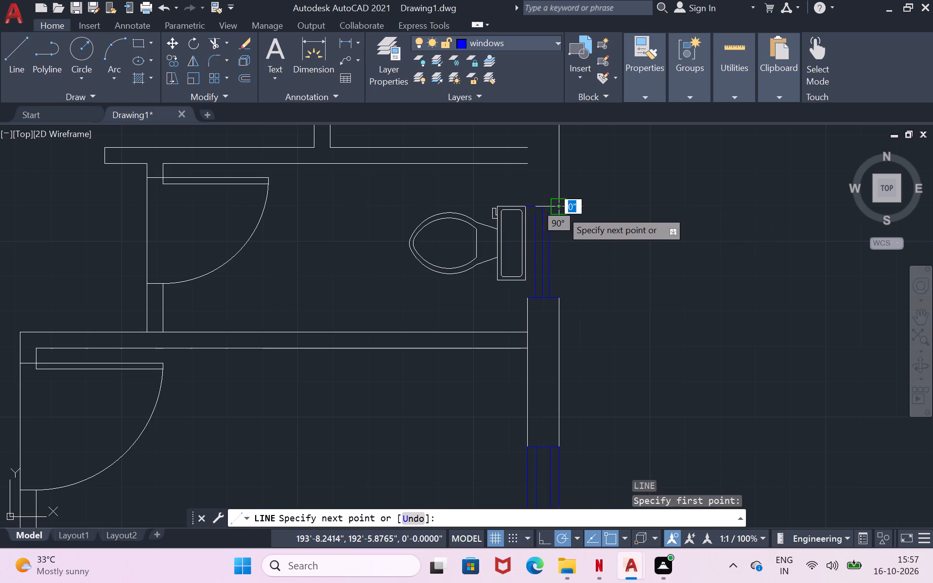
{"action": "left_click", "coordinate": [559, 298]}
{"action": "key", "text": "Return"}
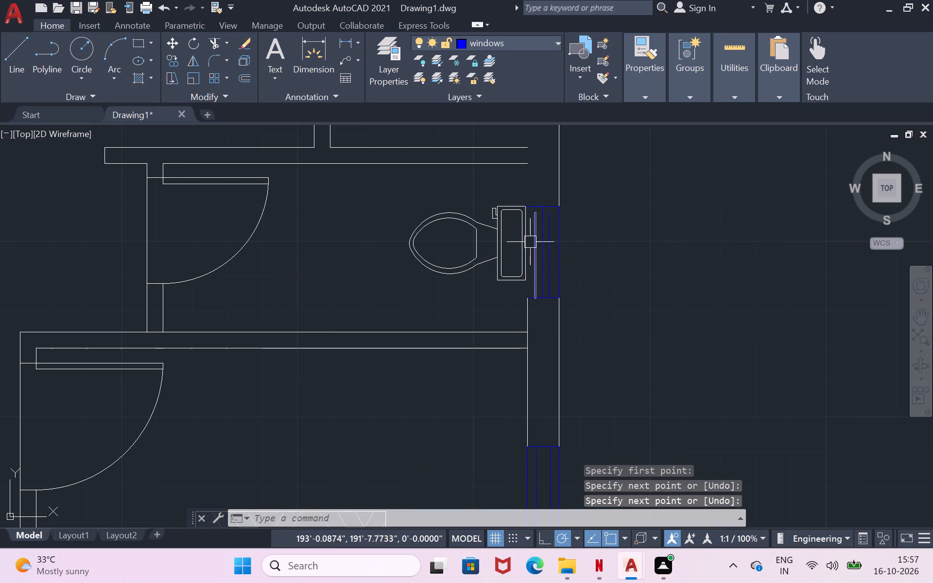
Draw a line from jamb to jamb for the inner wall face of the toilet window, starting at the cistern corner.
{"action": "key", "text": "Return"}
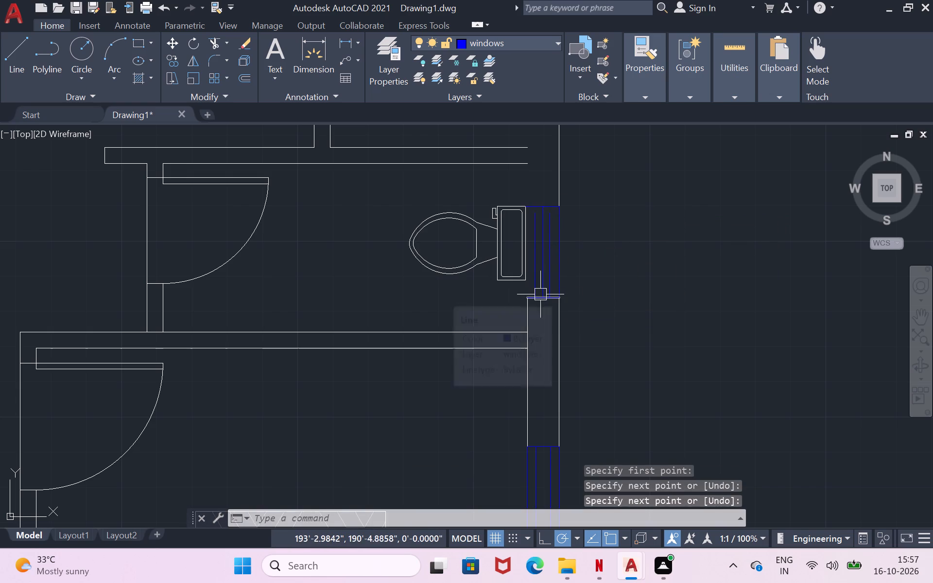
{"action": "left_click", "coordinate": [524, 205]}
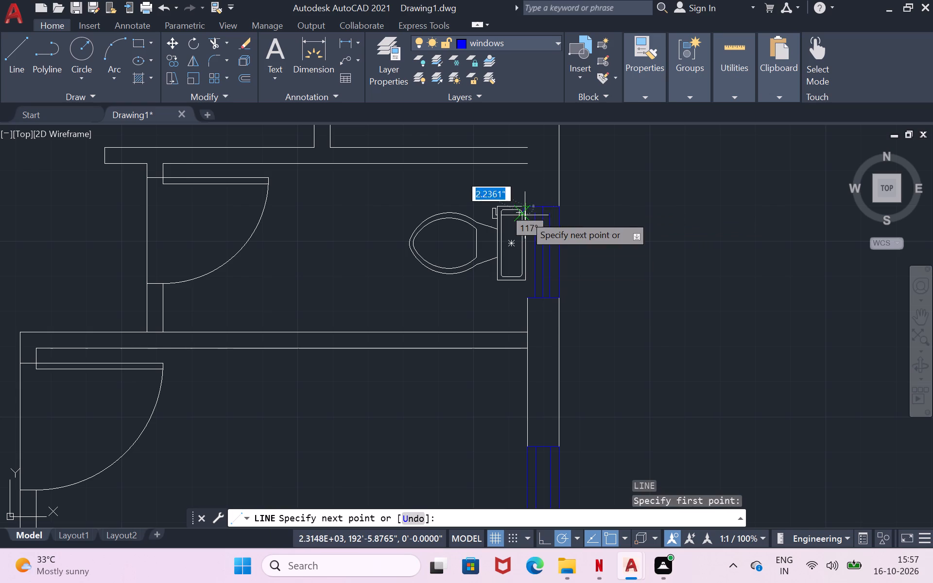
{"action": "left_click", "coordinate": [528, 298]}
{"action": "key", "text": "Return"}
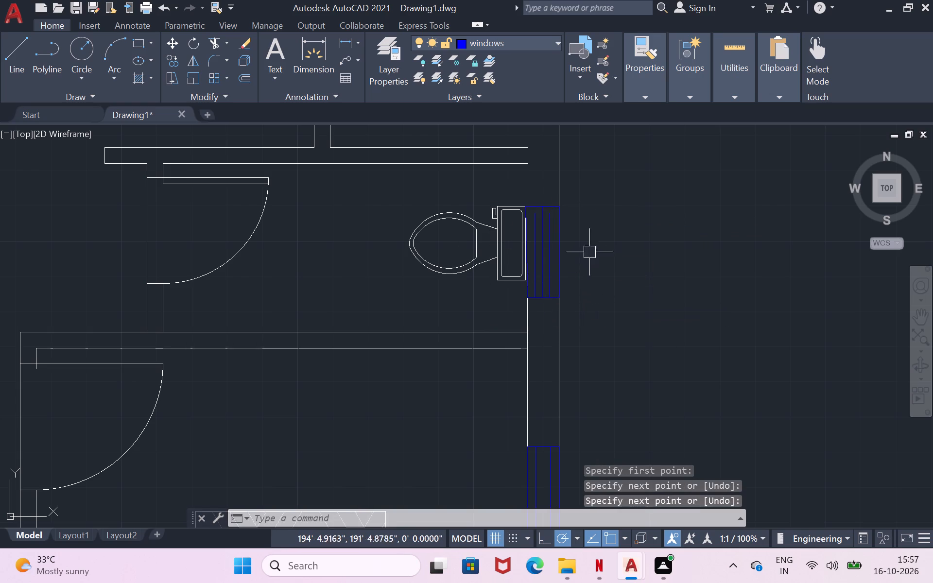
Extend the toilet window's two offset glazing lines to the upper jamb with short line segments.
{"action": "scroll", "coordinate": [559, 190], "scroll_direction": "up", "scroll_amount": 3}
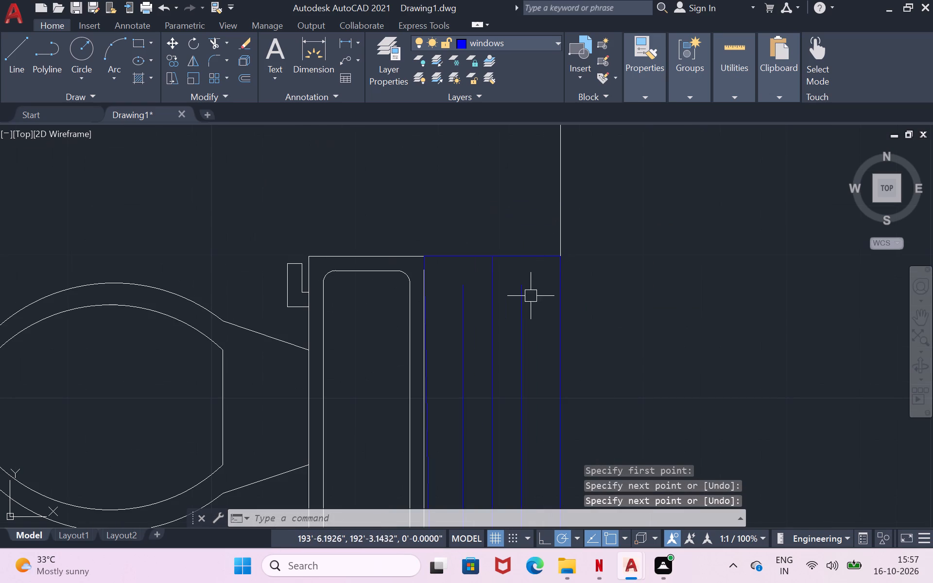
{"action": "key", "text": "l"}
{"action": "key", "text": "Return"}
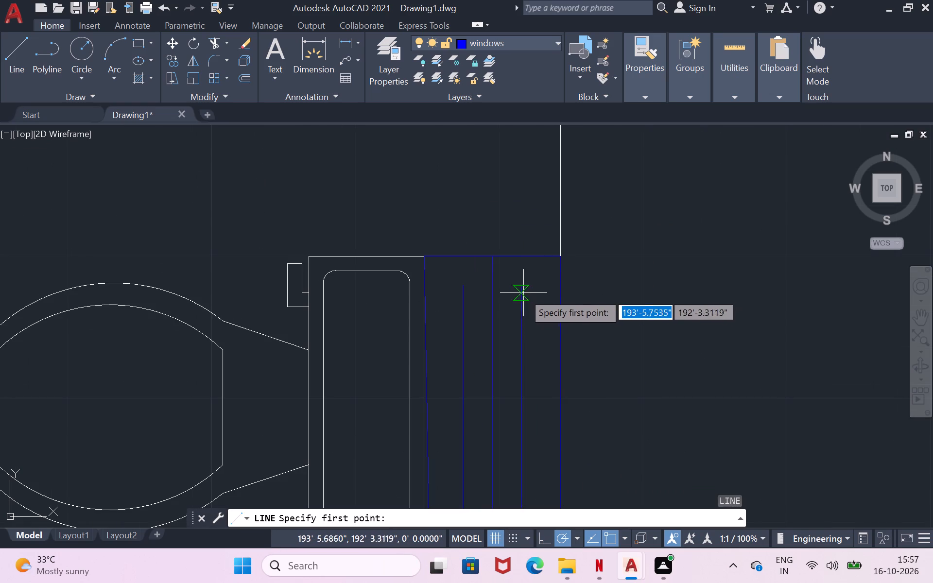
{"action": "left_click_drag", "start_coordinate": [521, 284], "coordinate": [521, 278]}
{"action": "left_click", "coordinate": [522, 256]}
{"action": "key", "text": "Return"}
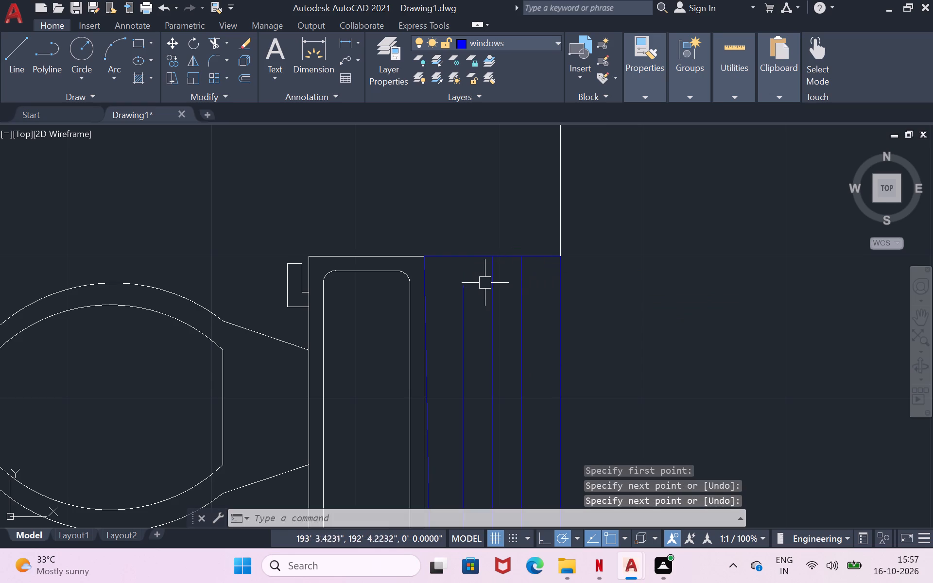
{"action": "key", "text": "Return"}
{"action": "left_click", "coordinate": [465, 289]}
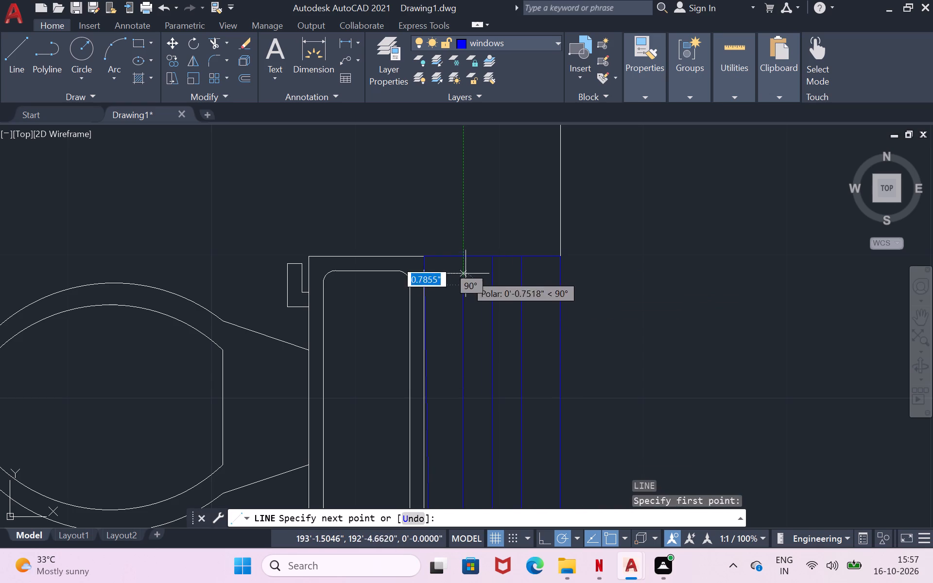
{"action": "left_click", "coordinate": [465, 257]}
{"action": "key", "text": "Return"}
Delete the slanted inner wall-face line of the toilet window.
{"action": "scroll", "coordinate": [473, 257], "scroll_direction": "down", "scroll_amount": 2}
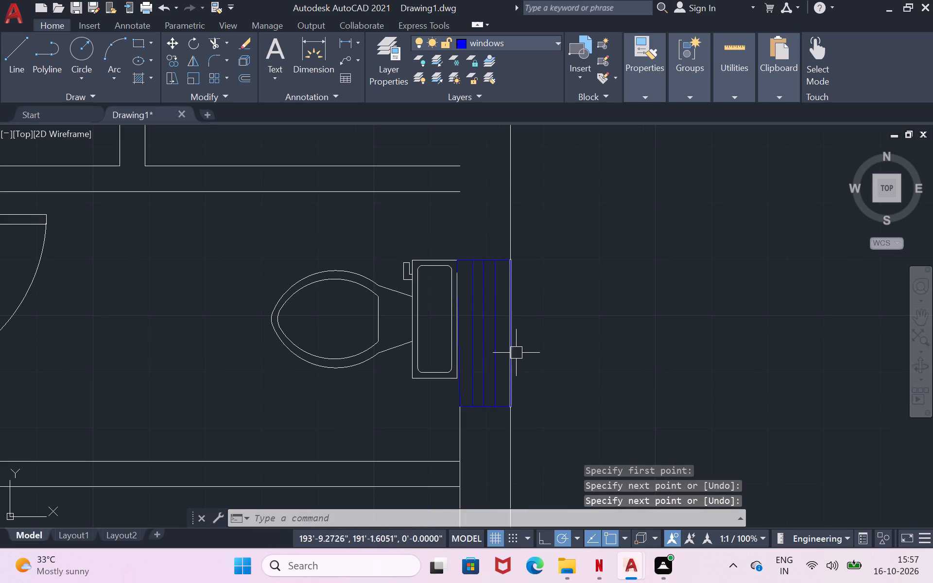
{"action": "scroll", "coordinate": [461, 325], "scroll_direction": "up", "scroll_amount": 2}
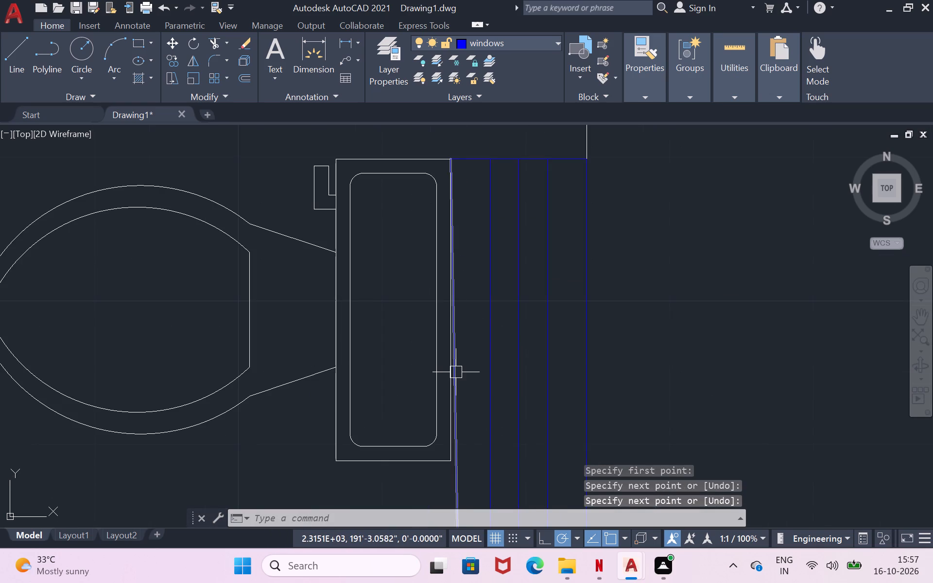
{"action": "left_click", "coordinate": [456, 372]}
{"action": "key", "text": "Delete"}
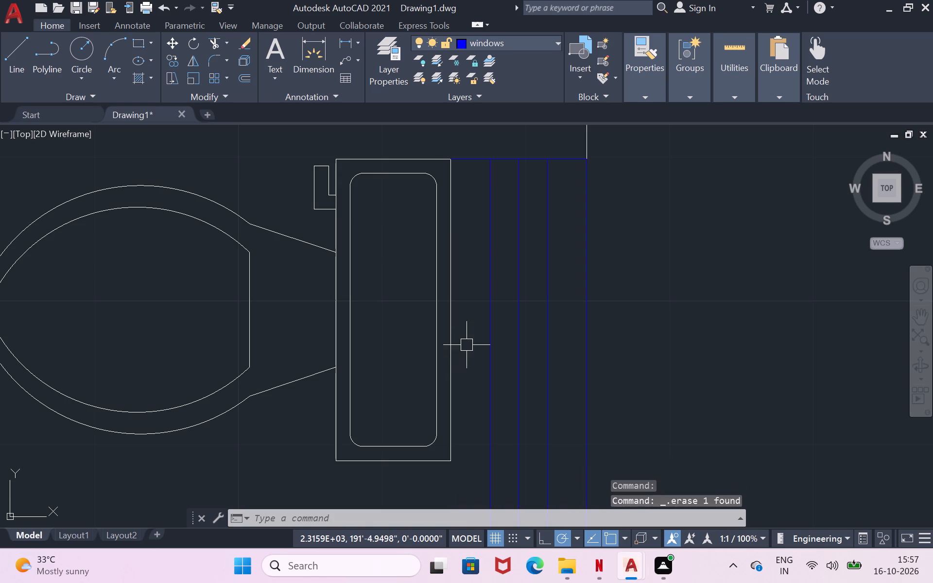
Redraw the inner wall-face line of the toilet window from the lower jamb's wall corner up to the upper jamb.
{"action": "scroll", "coordinate": [466, 345], "scroll_direction": "down", "scroll_amount": 2}
{"action": "key", "text": "l"}
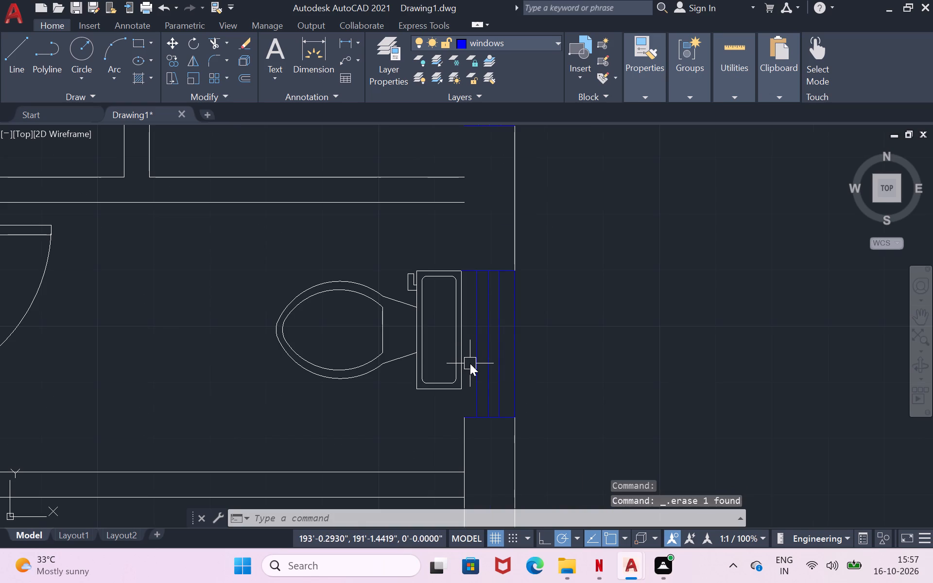
{"action": "key", "text": "Return"}
{"action": "scroll", "coordinate": [453, 408], "scroll_direction": "up", "scroll_amount": 1}
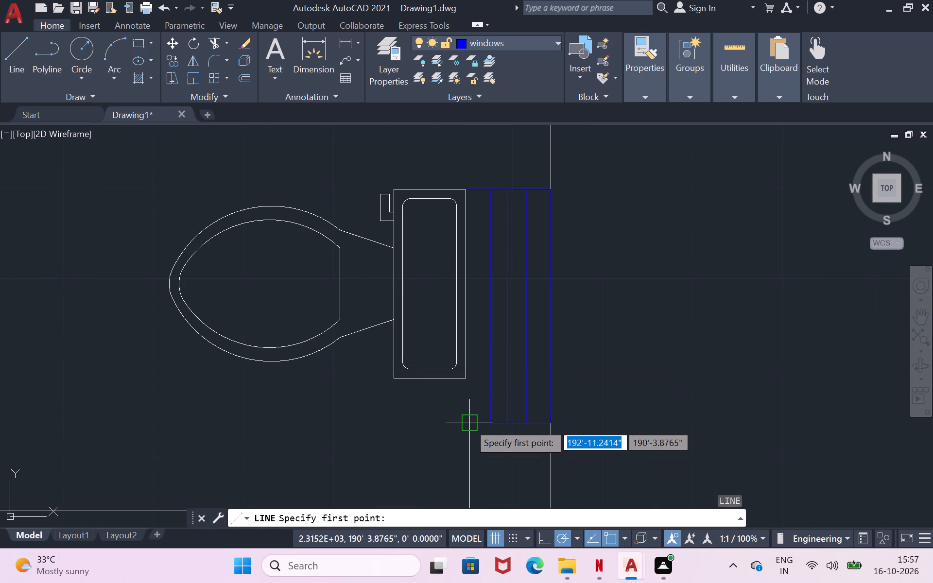
{"action": "left_click", "coordinate": [468, 423]}
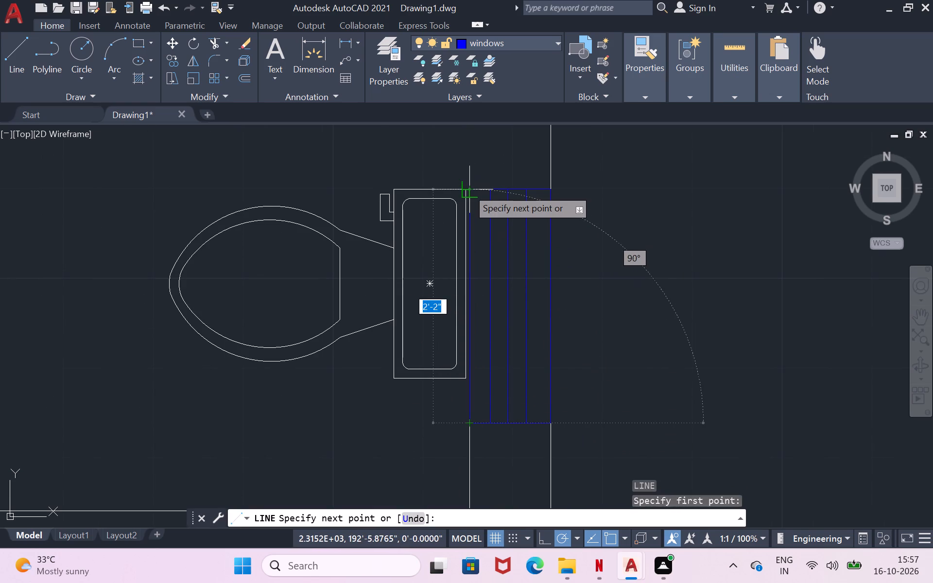
{"action": "left_click", "coordinate": [466, 189]}
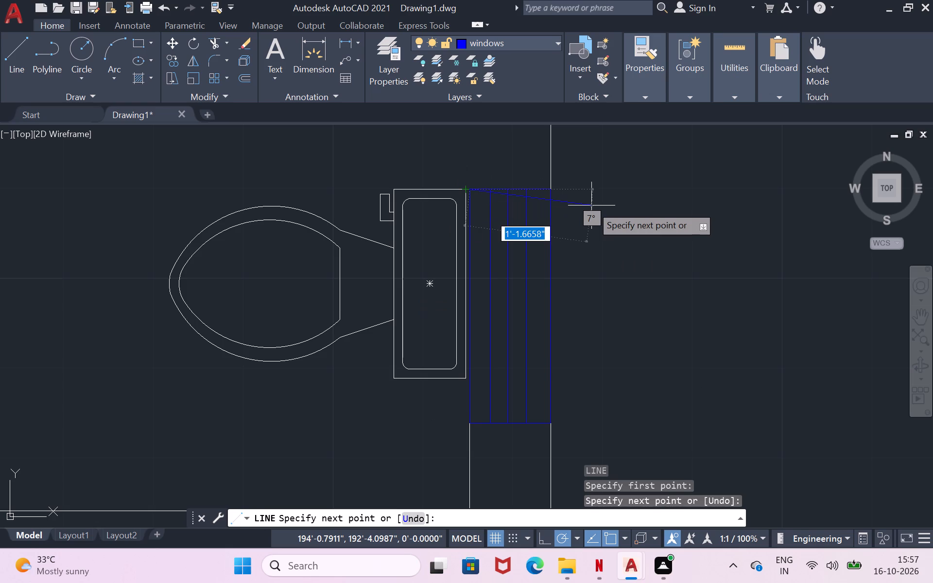
{"action": "key", "text": "Return"}
Delete the original centre line of the toilet window, including its short upper segment, leaving the two offset glazing lines.
{"action": "left_click", "coordinate": [502, 276]}
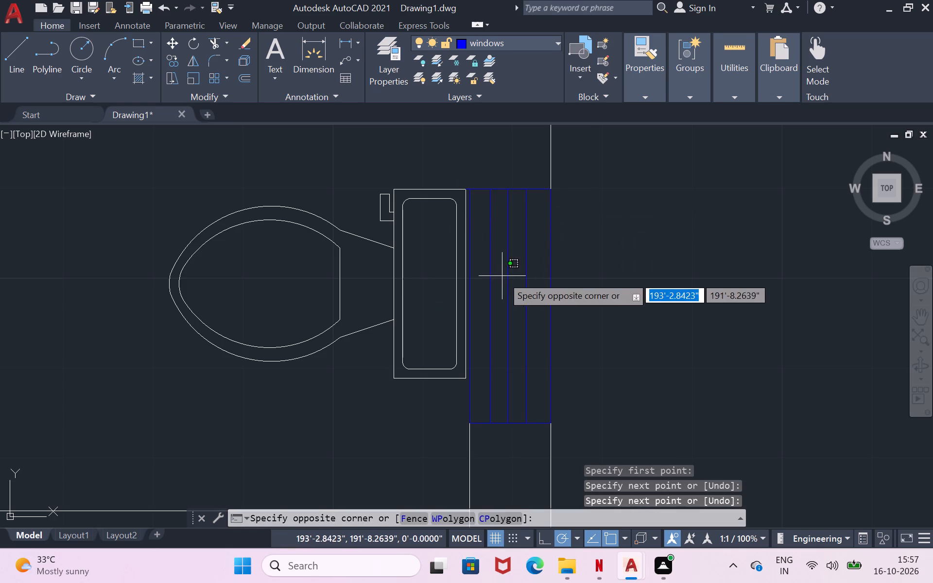
{"action": "left_click", "coordinate": [510, 264]}
{"action": "left_click", "coordinate": [510, 257]}
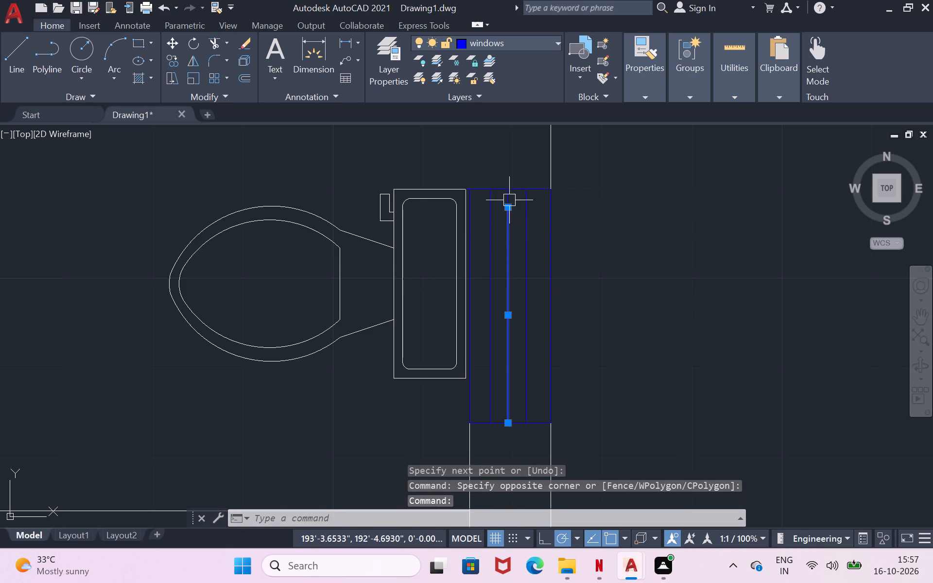
{"action": "left_click", "coordinate": [509, 200]}
{"action": "key", "text": "Delete"}
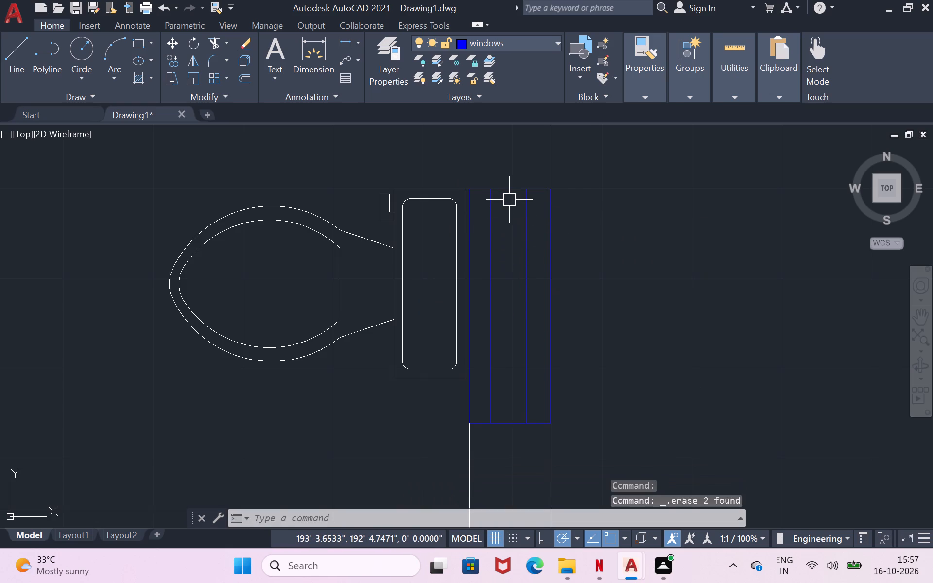
Draw a line from jamb to jamb along the outer wall face of the window in the room above the toilet.
{"action": "scroll", "coordinate": [509, 200], "scroll_direction": "down", "scroll_amount": 4}
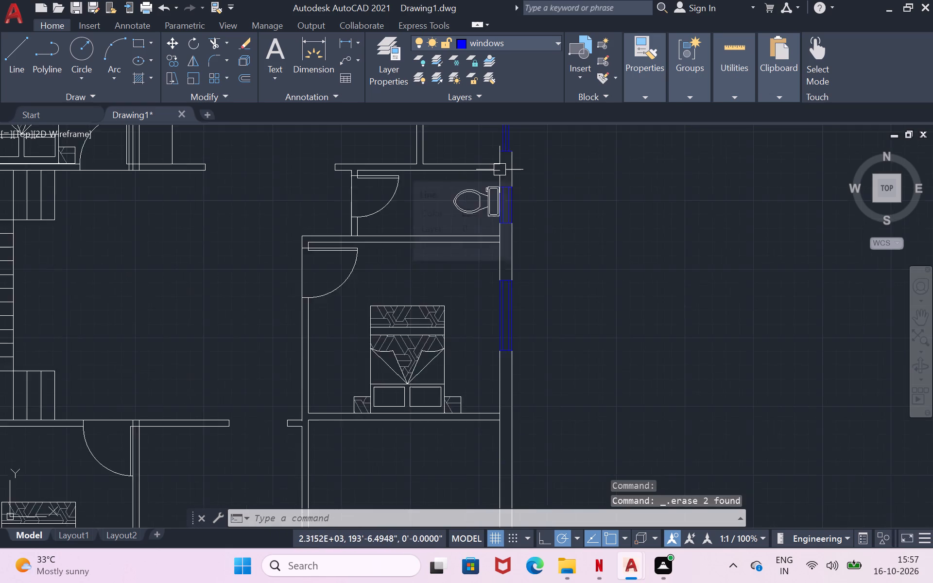
{"action": "scroll", "coordinate": [500, 161], "scroll_direction": "down", "scroll_amount": 3}
{"action": "scroll", "coordinate": [500, 138], "scroll_direction": "up", "scroll_amount": 4}
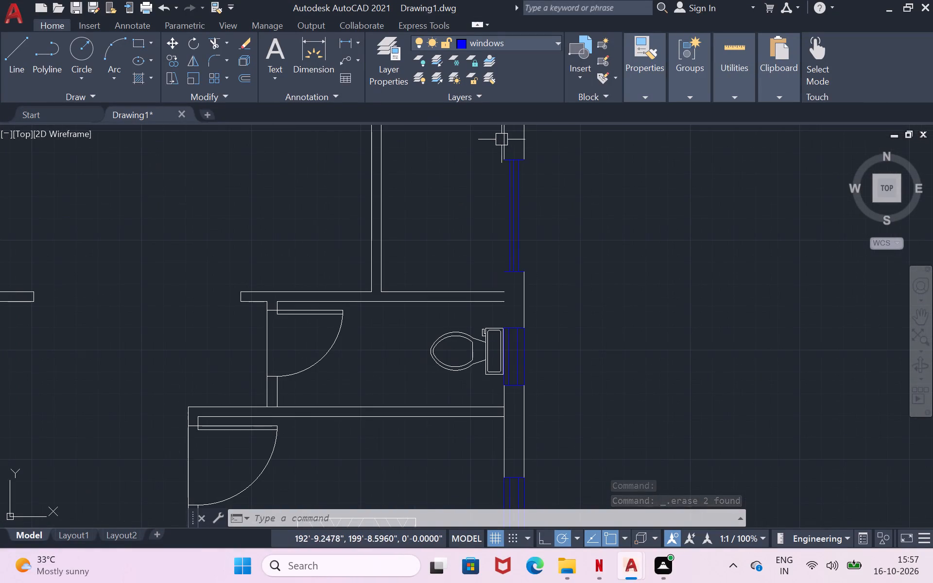
{"action": "scroll", "coordinate": [504, 142], "scroll_direction": "up", "scroll_amount": 1}
{"action": "scroll", "coordinate": [521, 184], "scroll_direction": "up", "scroll_amount": 1}
{"action": "key", "text": "l"}
{"action": "key", "text": "Return"}
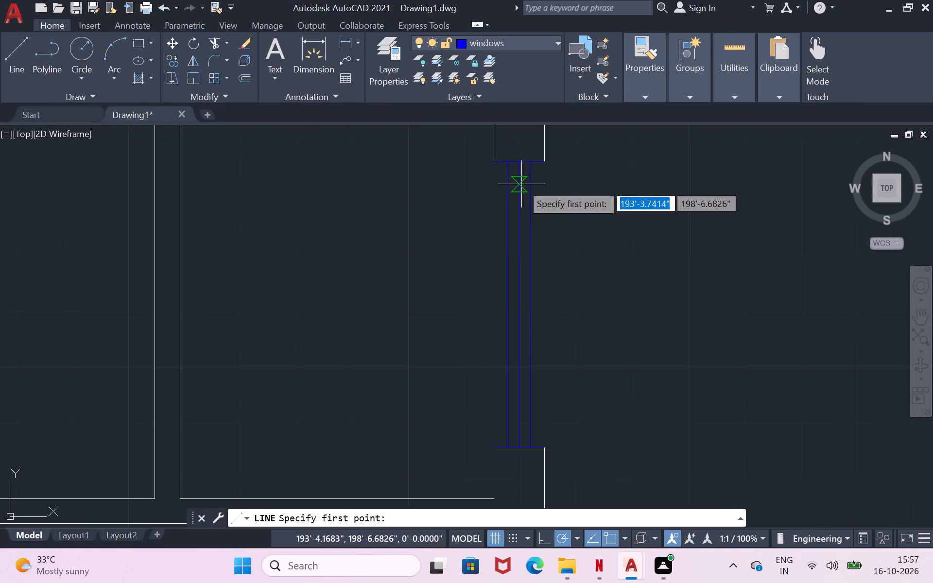
{"action": "left_click", "coordinate": [545, 164]}
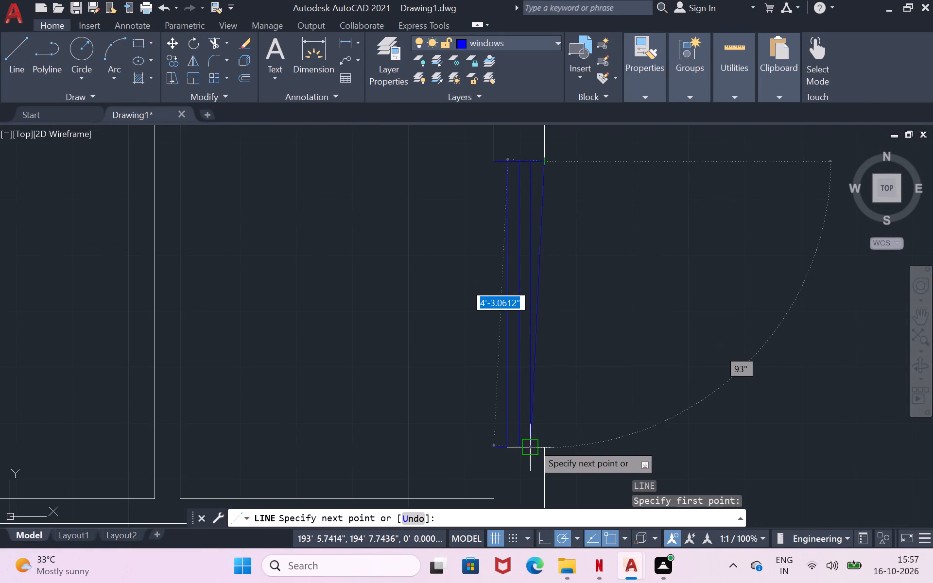
{"action": "left_click", "coordinate": [542, 446]}
{"action": "key", "text": "Return"}
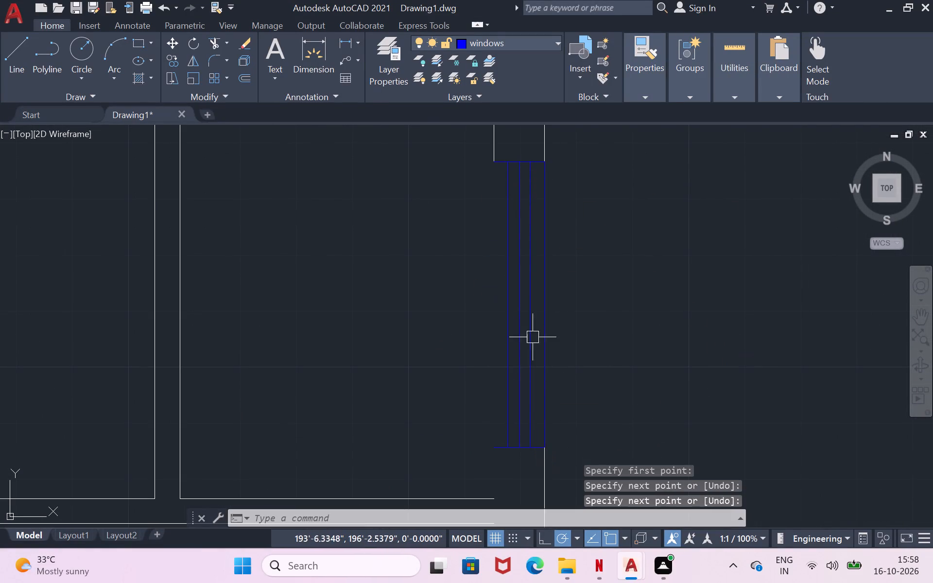
Draw a line from jamb to jamb along the inner wall face of the window in the room above the toilet.
{"action": "key", "text": "Return"}
{"action": "left_click", "coordinate": [494, 163]}
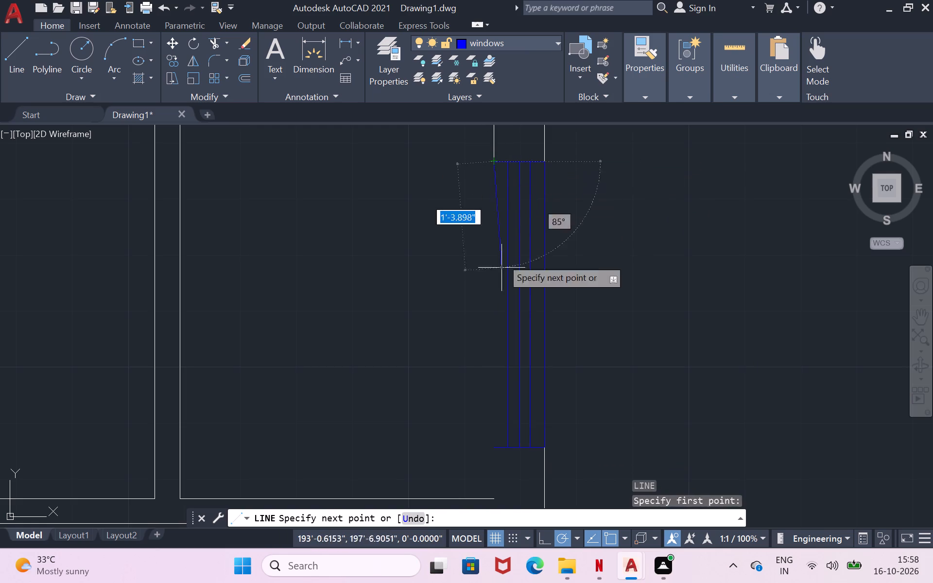
{"action": "left_click", "coordinate": [497, 443]}
{"action": "key", "text": "Return"}
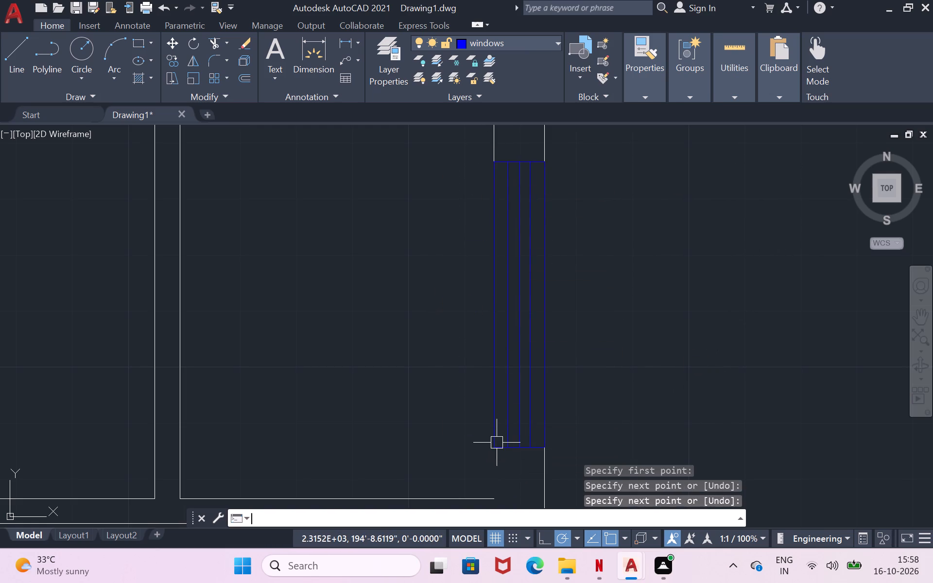
Delete the original centre line of the window in the room above the toilet, leaving its two offset glazing lines.
{"action": "left_click", "coordinate": [517, 403]}
{"action": "key", "text": "Delete"}
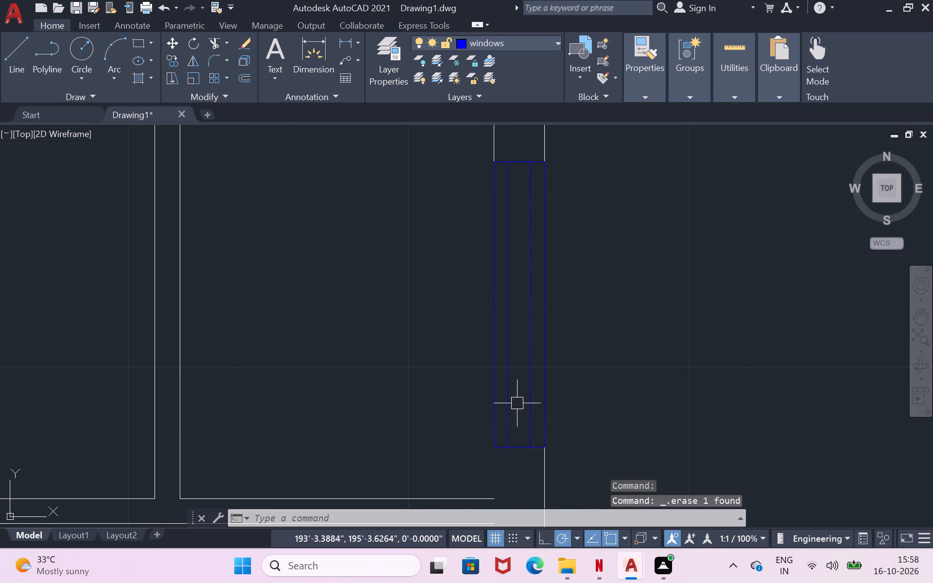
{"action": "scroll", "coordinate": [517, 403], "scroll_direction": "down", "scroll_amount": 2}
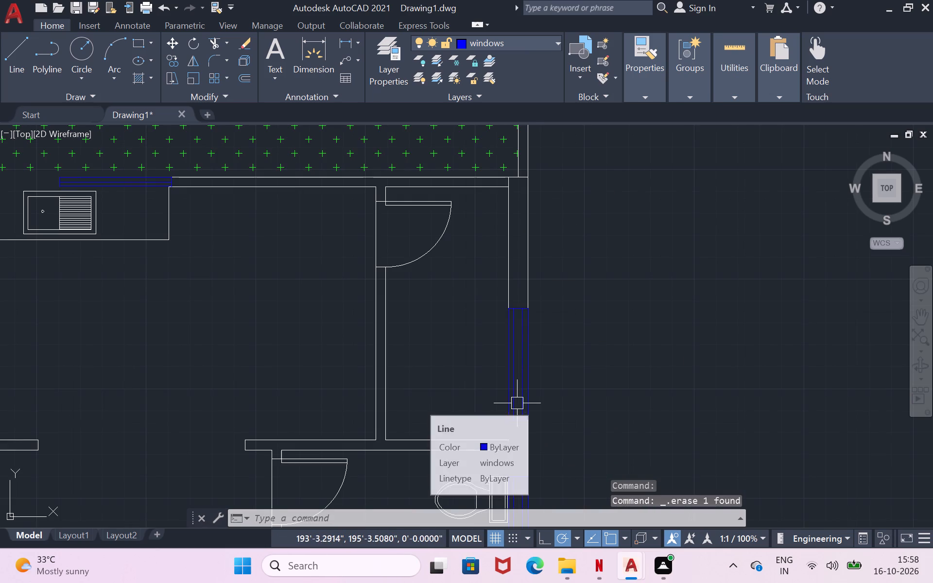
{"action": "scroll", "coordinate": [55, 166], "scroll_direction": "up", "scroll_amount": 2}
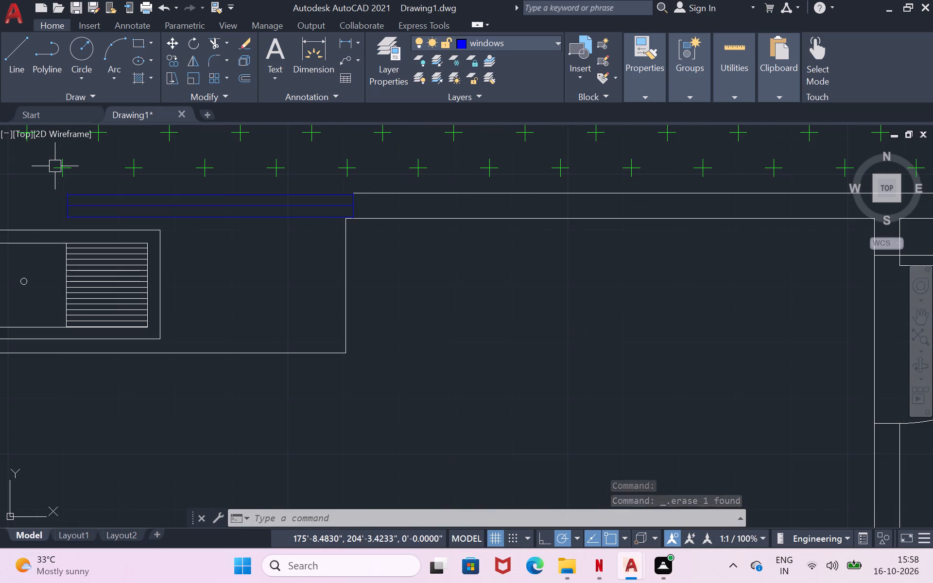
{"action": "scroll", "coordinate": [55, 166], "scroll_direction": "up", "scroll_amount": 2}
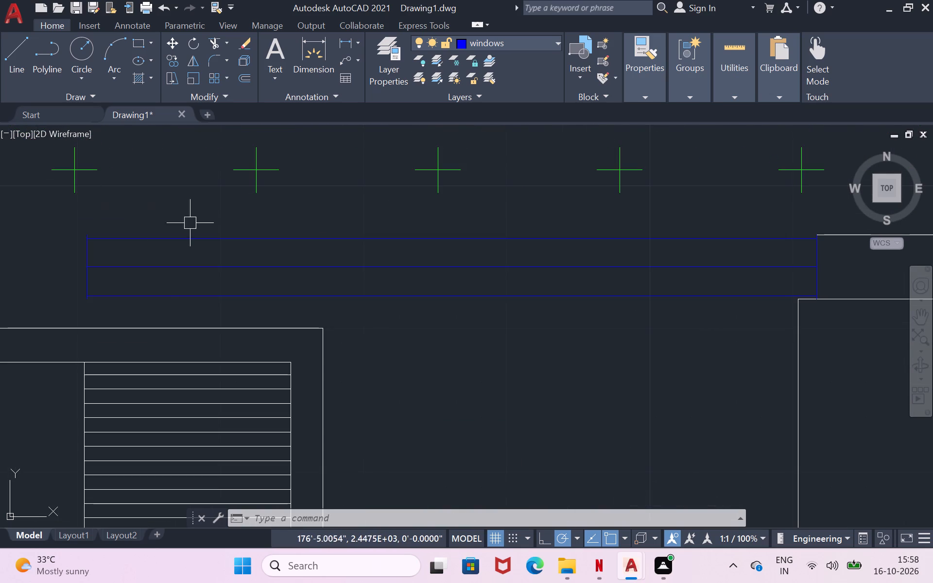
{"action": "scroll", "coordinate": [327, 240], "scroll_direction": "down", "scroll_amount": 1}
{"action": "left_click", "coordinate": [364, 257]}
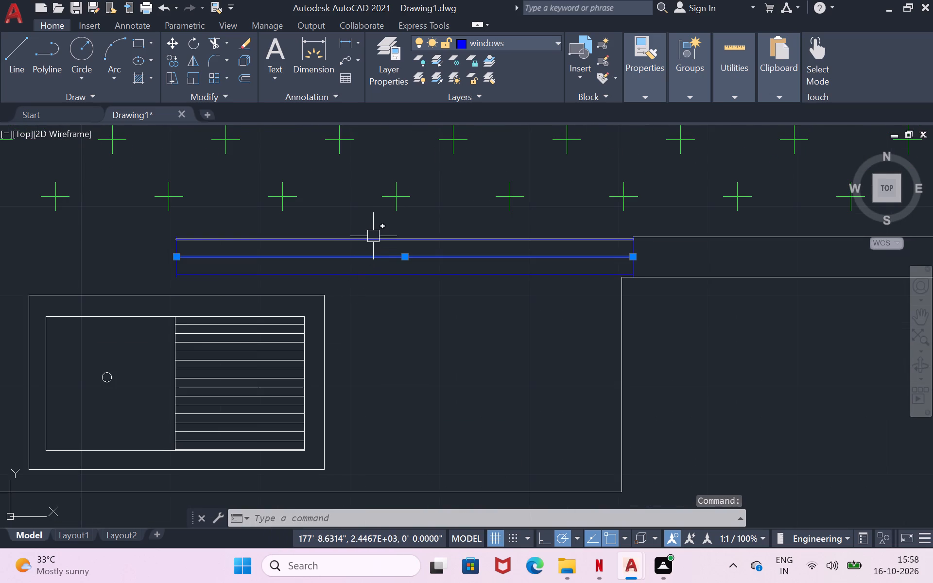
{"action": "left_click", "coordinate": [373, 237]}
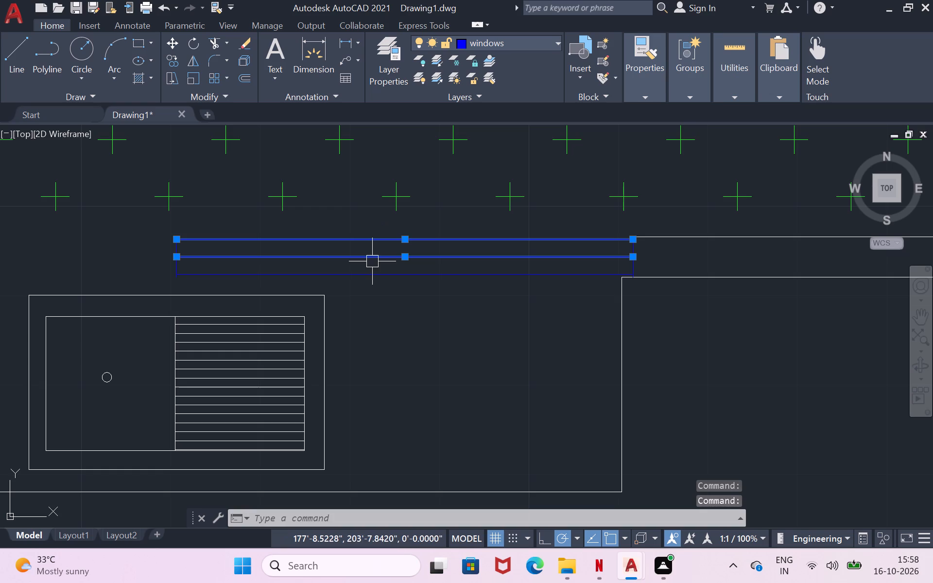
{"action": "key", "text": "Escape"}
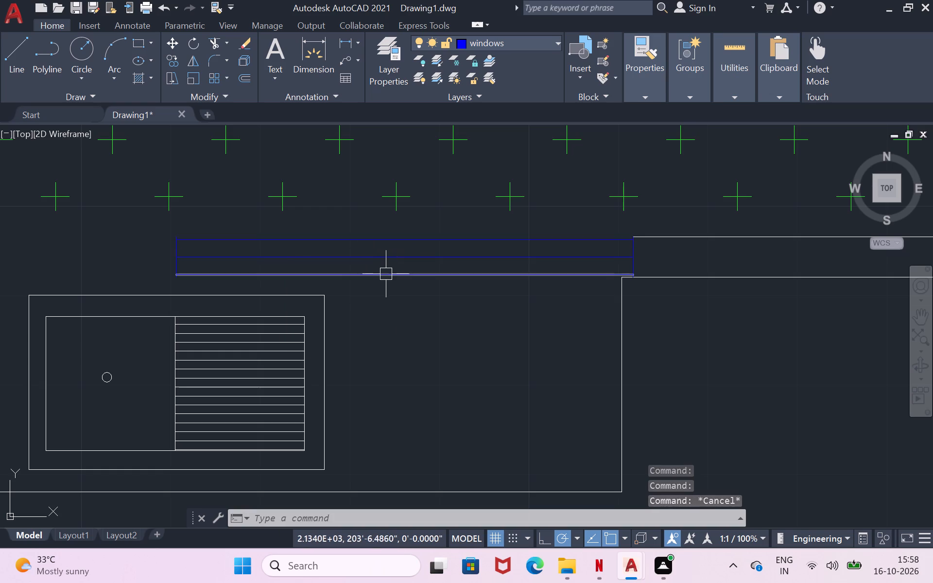
Delete the two offset lines of the kitchen window above the sink, keeping its centre line and jambs.
{"action": "left_click", "coordinate": [386, 274]}
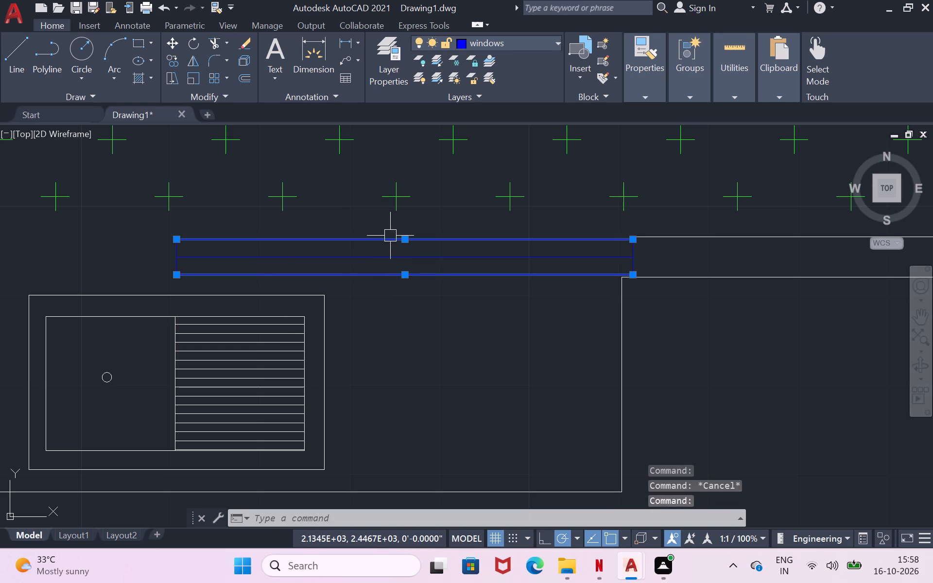
{"action": "left_click", "coordinate": [390, 236]}
{"action": "key", "text": "Delete"}
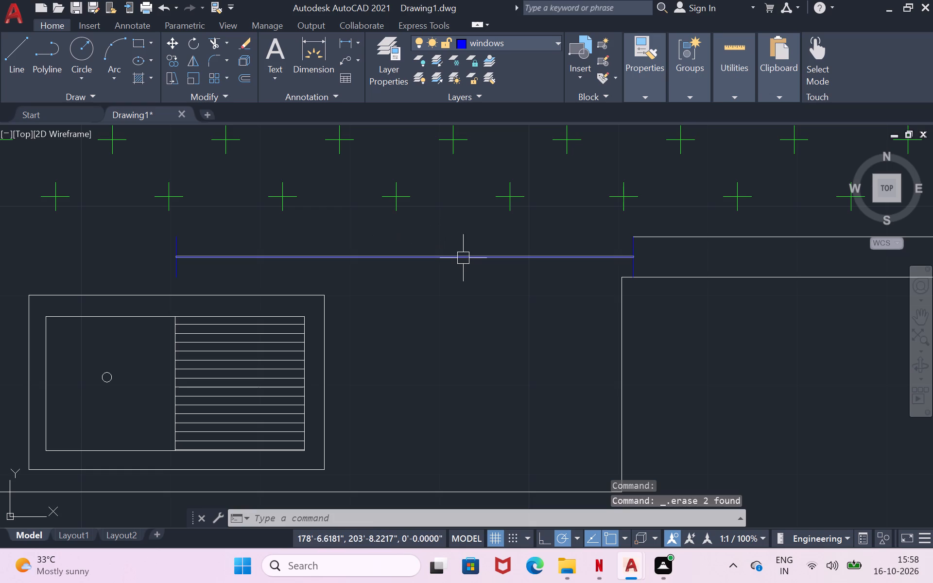
Draw a line from jamb to jamb along the outer wall face of the kitchen window above the sink.
{"action": "key", "text": "l"}
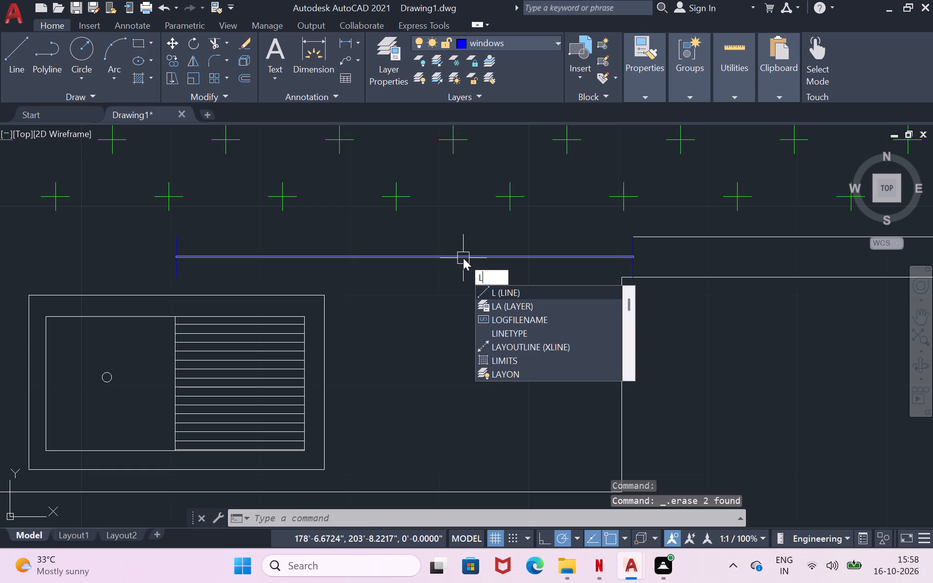
{"action": "key", "text": "Return"}
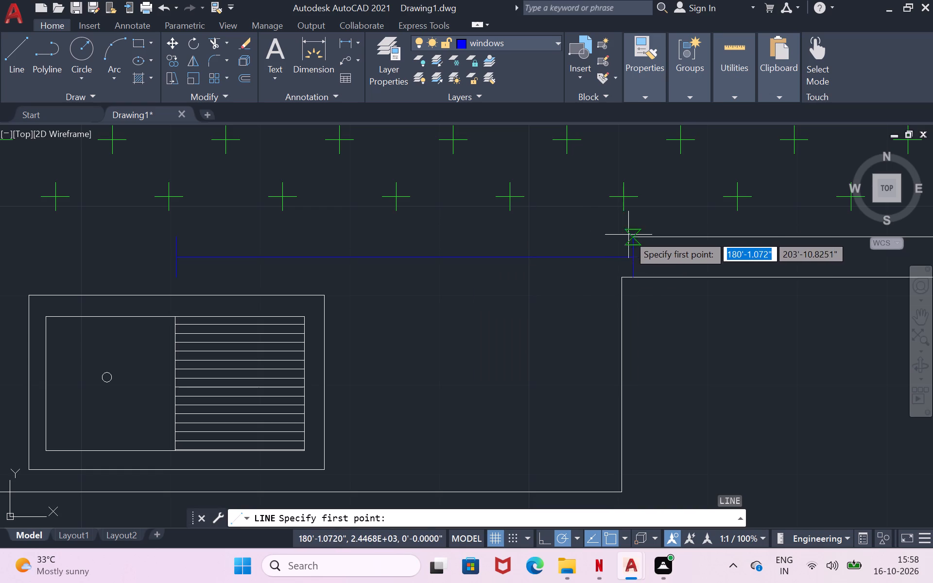
{"action": "left_click", "coordinate": [640, 239]}
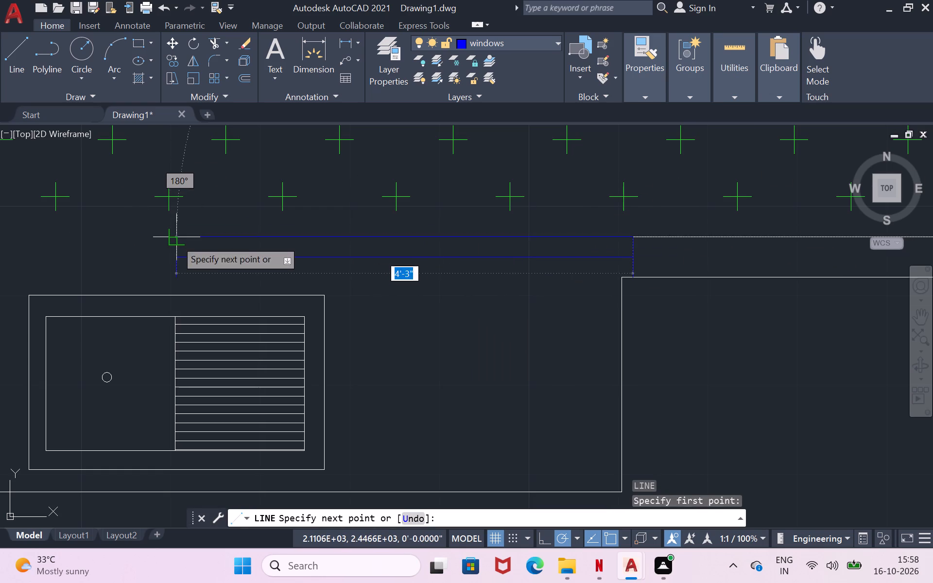
{"action": "left_click", "coordinate": [177, 240]}
{"action": "key", "text": "Return"}
Draw a line from jamb to jamb along the inner wall face of the kitchen window above the sink.
{"action": "key", "text": "Return"}
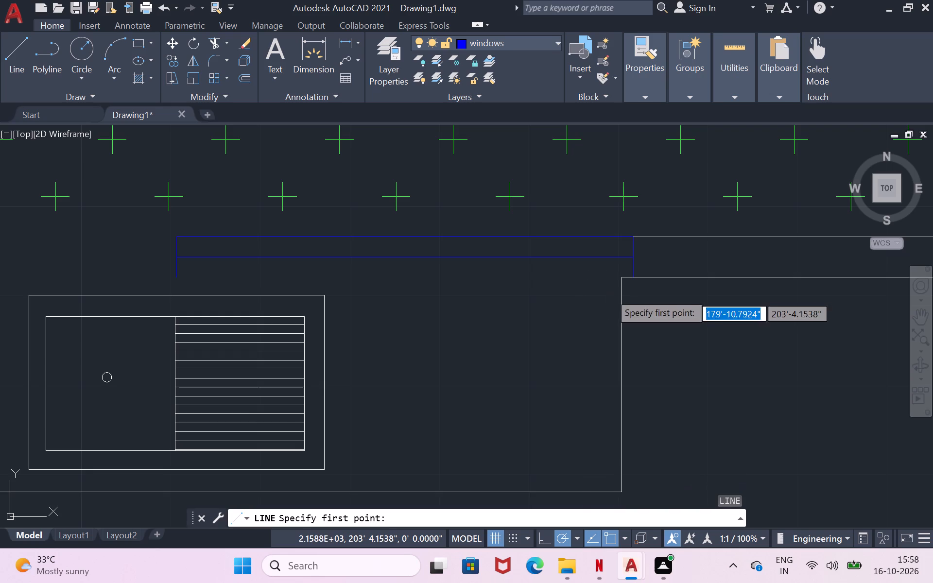
{"action": "left_click", "coordinate": [636, 279]}
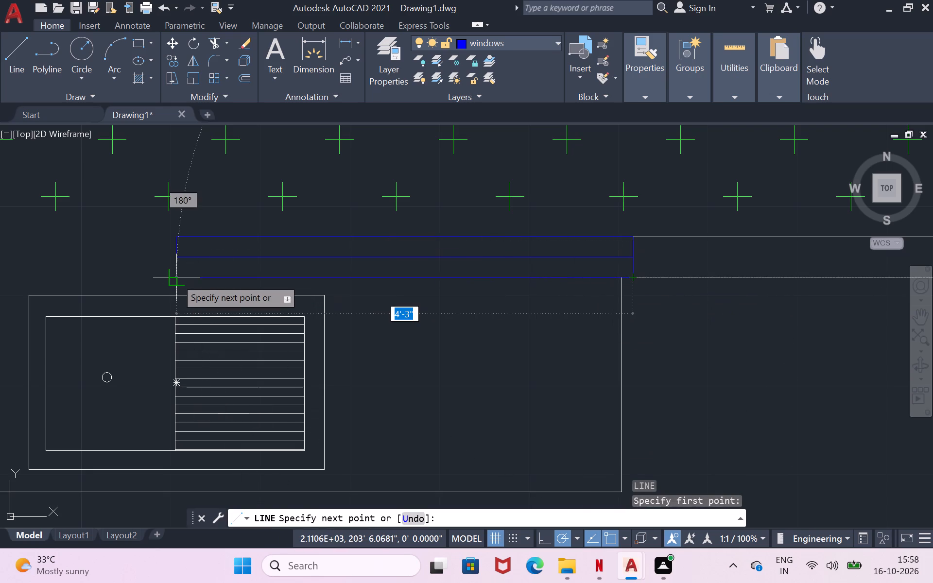
{"action": "left_click", "coordinate": [174, 278]}
{"action": "key", "text": "Return"}
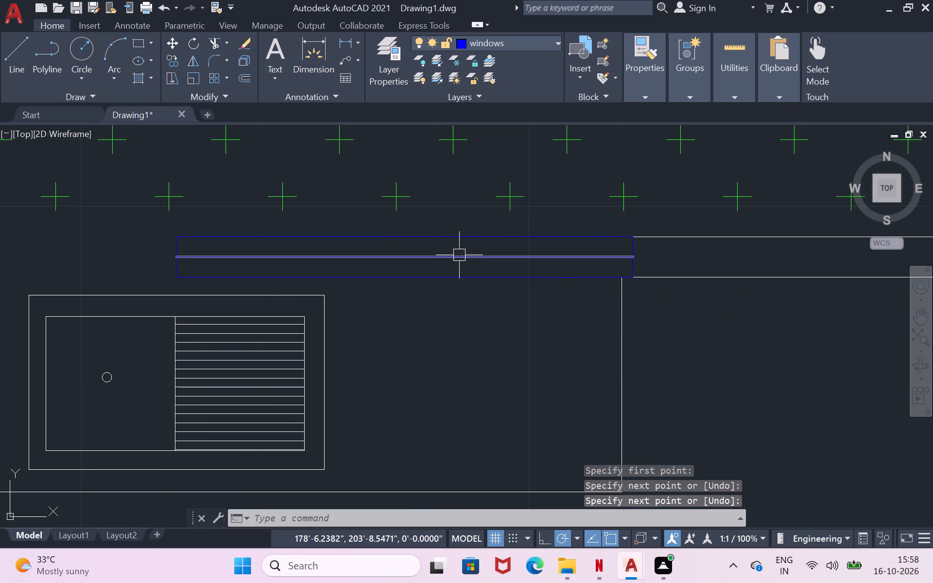
Offset the kitchen window's centre line 1" toward the outer wall face and 1" toward the inner wall face.
{"action": "left_click", "coordinate": [459, 255]}
{"action": "key", "text": "o"}
{"action": "key", "text": "Return"}
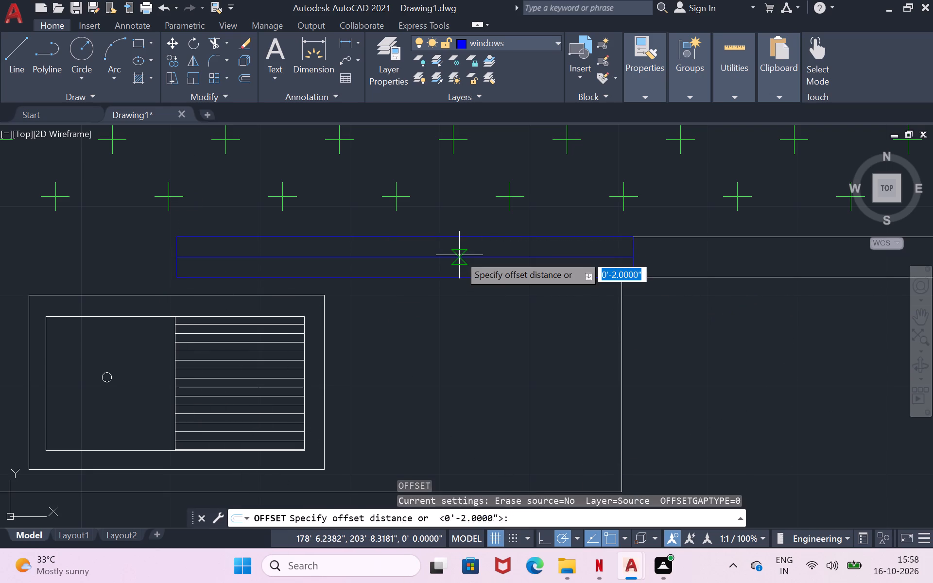
{"action": "left_click", "coordinate": [459, 255]}
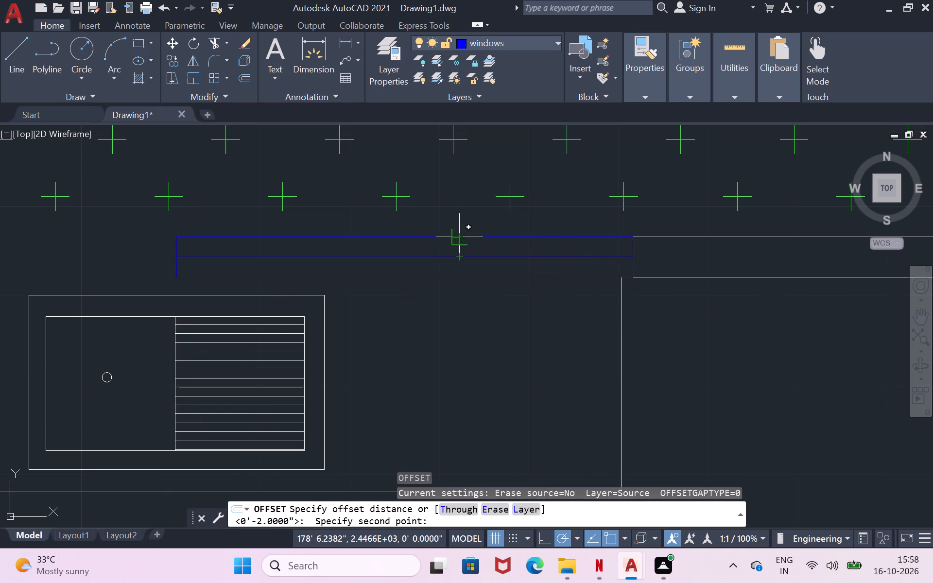
{"action": "type", "text": "1\""}
{"action": "key", "text": "Return"}
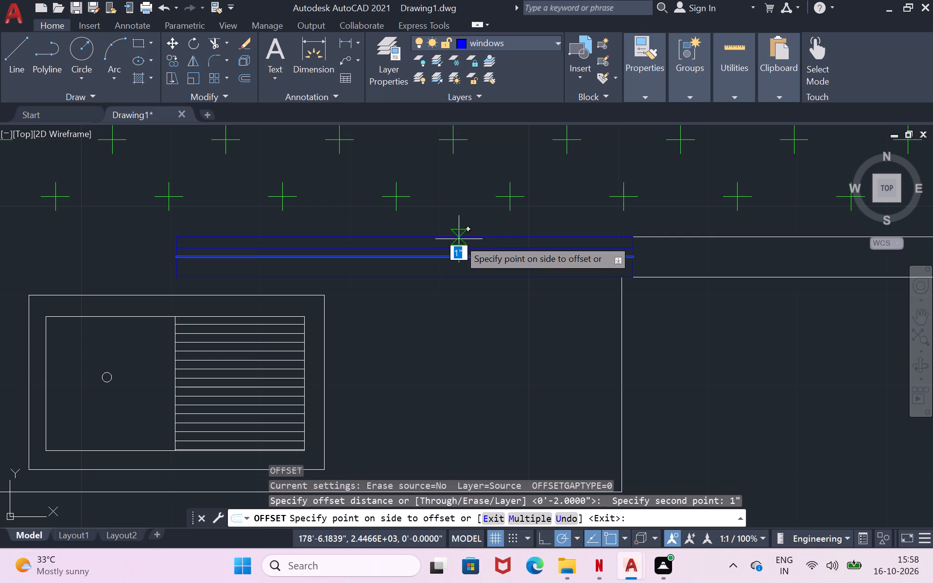
{"action": "left_click", "coordinate": [459, 239]}
{"action": "left_click", "coordinate": [439, 258]}
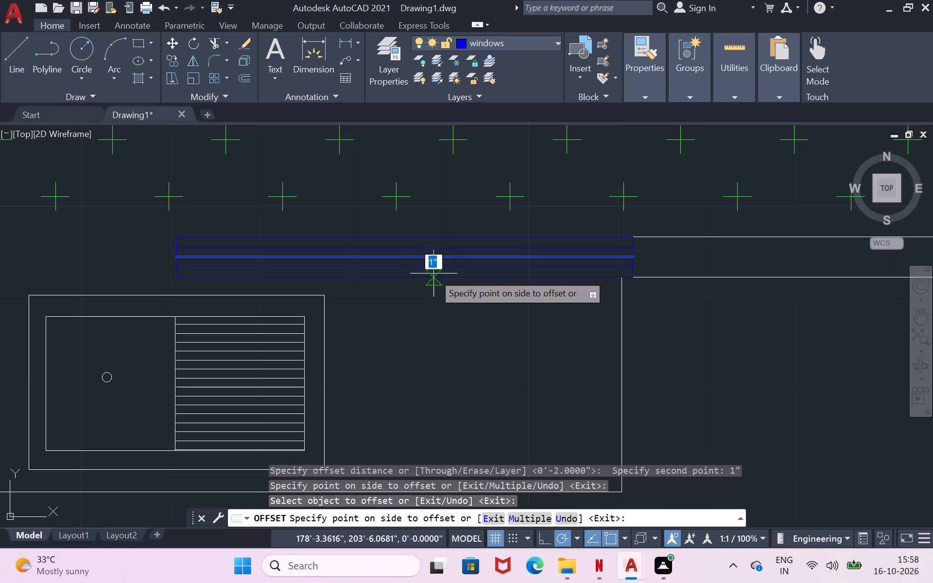
{"action": "left_click", "coordinate": [433, 274]}
{"action": "key", "text": "Escape"}
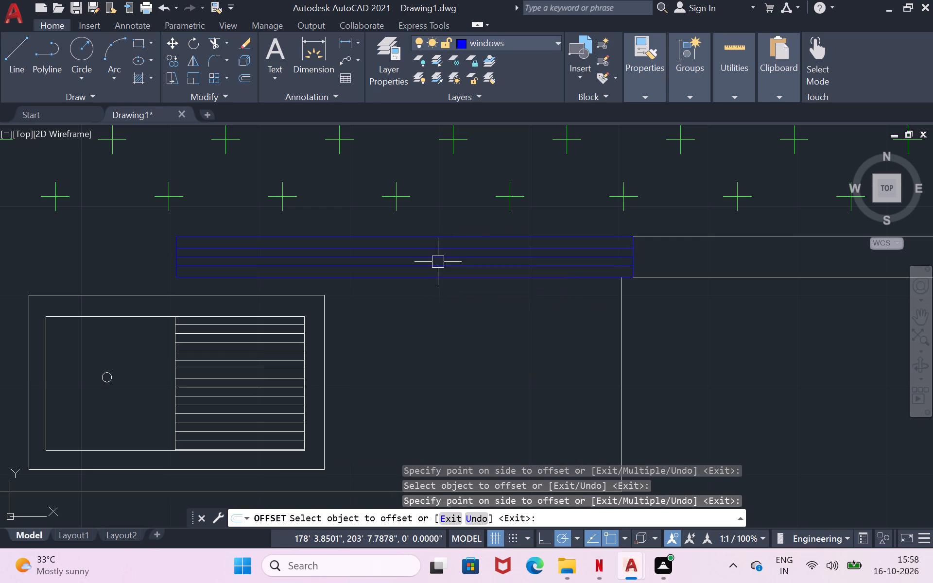
Delete the original centre line of the kitchen window, leaving its two offset glazing lines.
{"action": "left_click", "coordinate": [432, 257]}
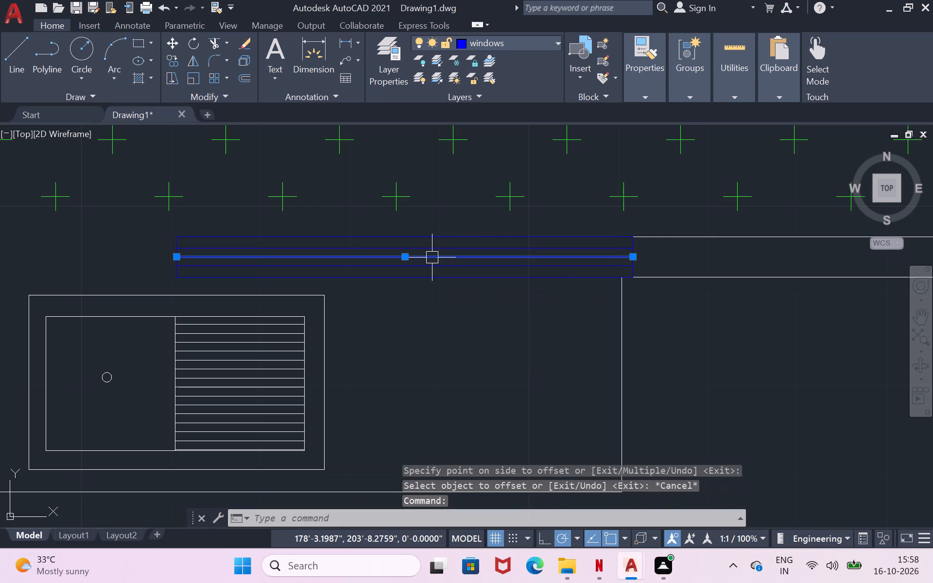
{"action": "key", "text": "Delete"}
On layer 0, draw the missing outer wall-face line, about 4'-10" long, from the toilet-side wall corner to the kitchen window's near jamb.
{"action": "scroll", "coordinate": [432, 257], "scroll_direction": "down", "scroll_amount": 3}
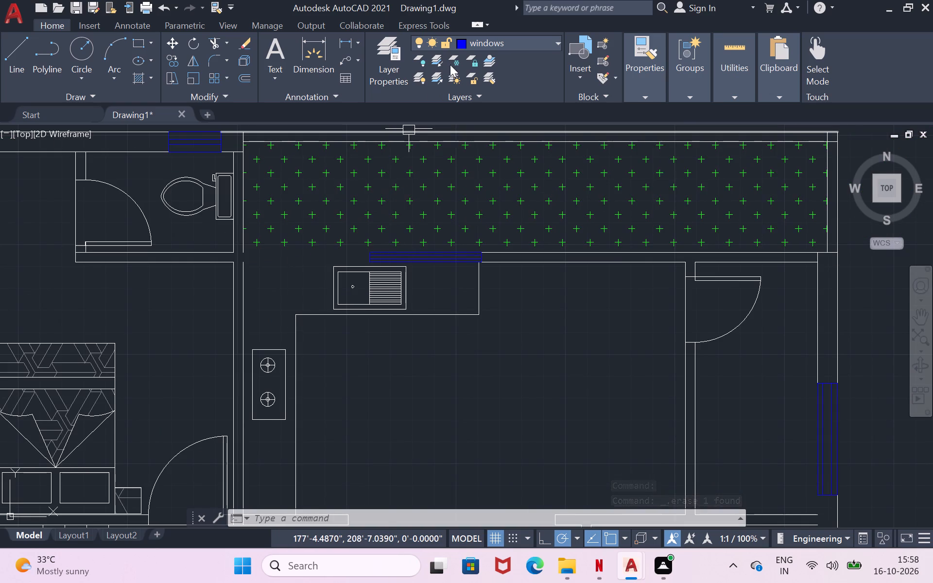
{"action": "left_click", "coordinate": [492, 39]}
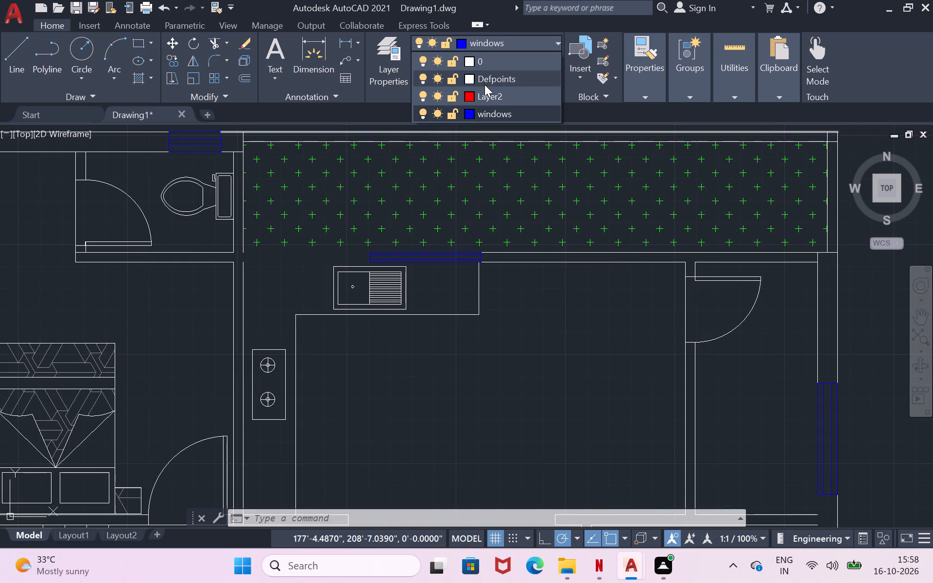
{"action": "left_click", "coordinate": [505, 60]}
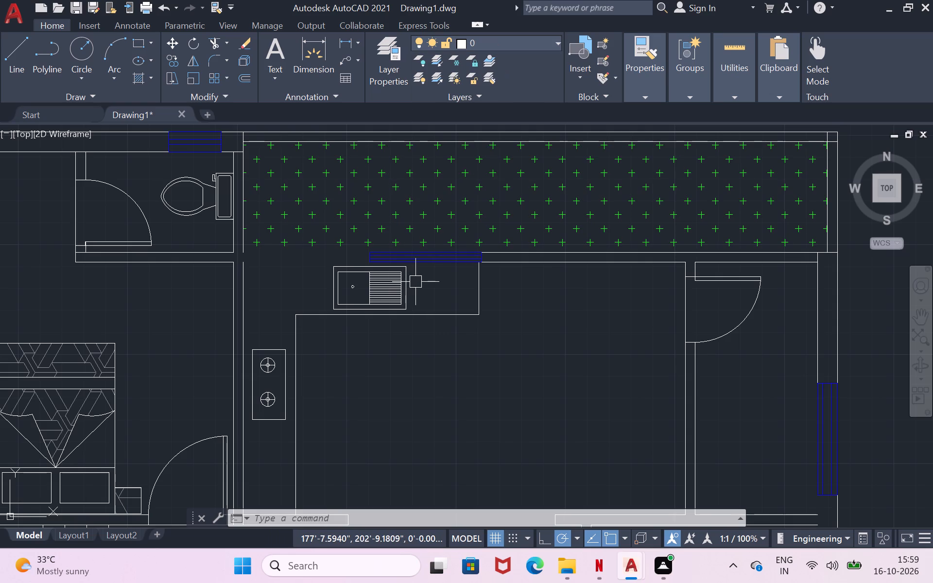
{"action": "key", "text": "l"}
{"action": "key", "text": "Return"}
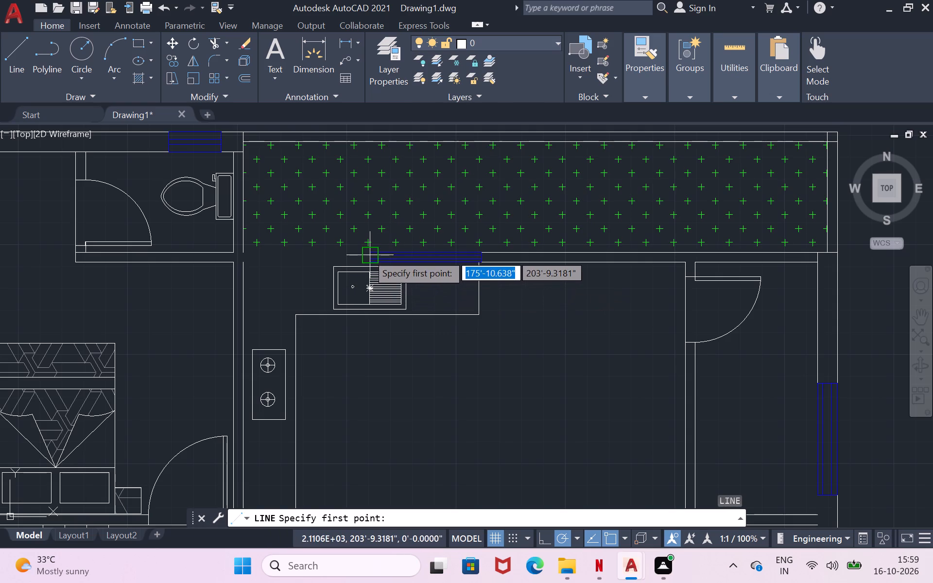
{"action": "left_click", "coordinate": [243, 248]}
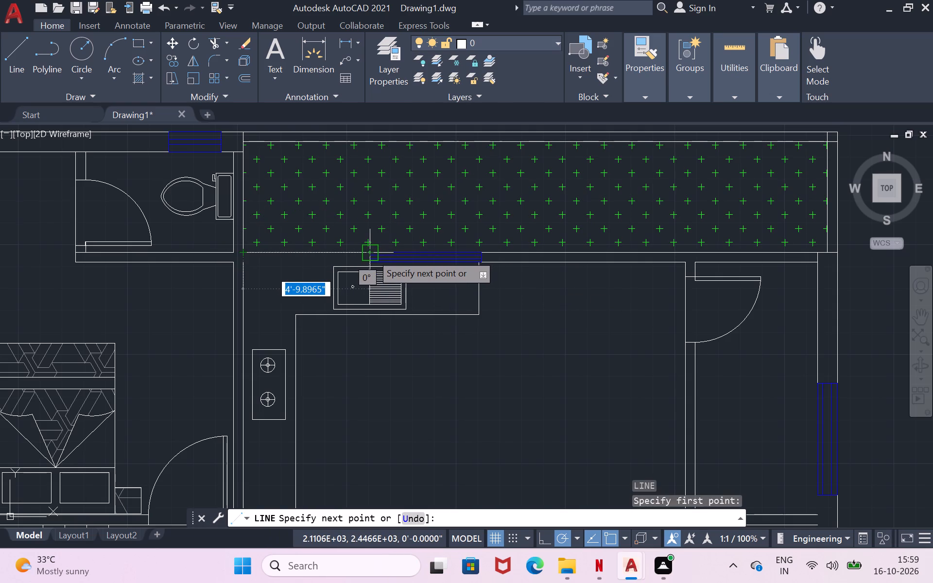
{"action": "scroll", "coordinate": [369, 255], "scroll_direction": "up", "scroll_amount": 2}
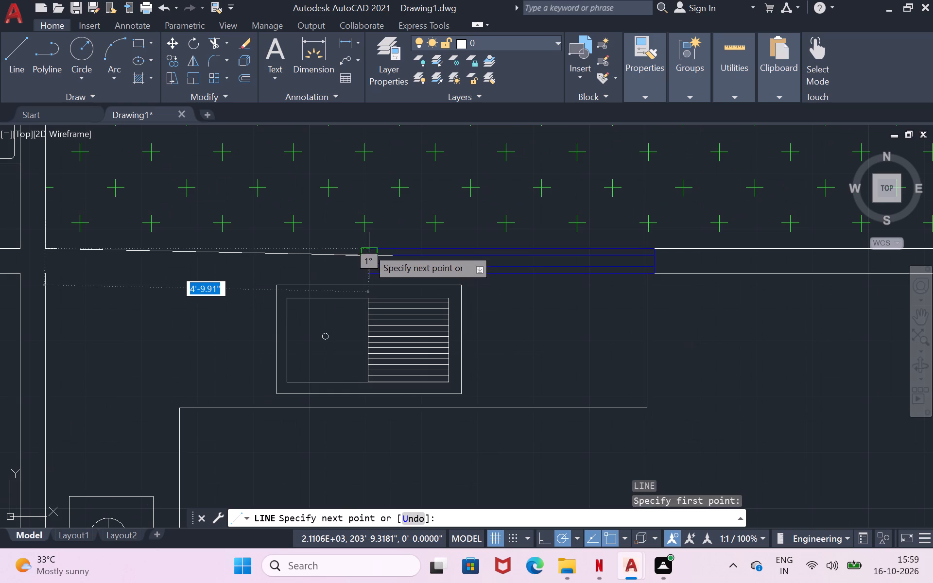
{"action": "left_click", "coordinate": [368, 245]}
{"action": "key", "text": "Return"}
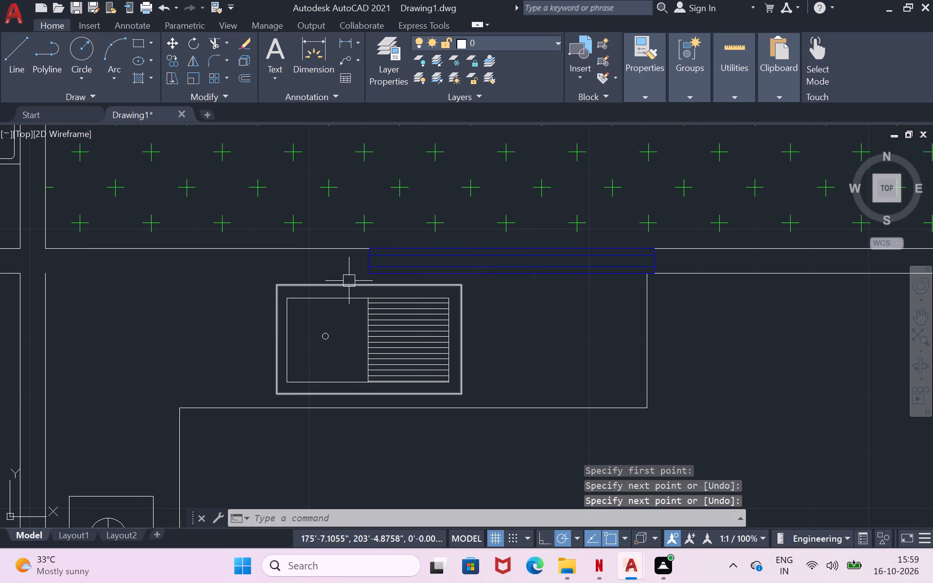
Draw the missing inner wall-face line from the kitchen's corner beside the bedroom wall to the kitchen window's near jamb.
{"action": "key", "text": "Return"}
{"action": "left_click", "coordinate": [42, 271]}
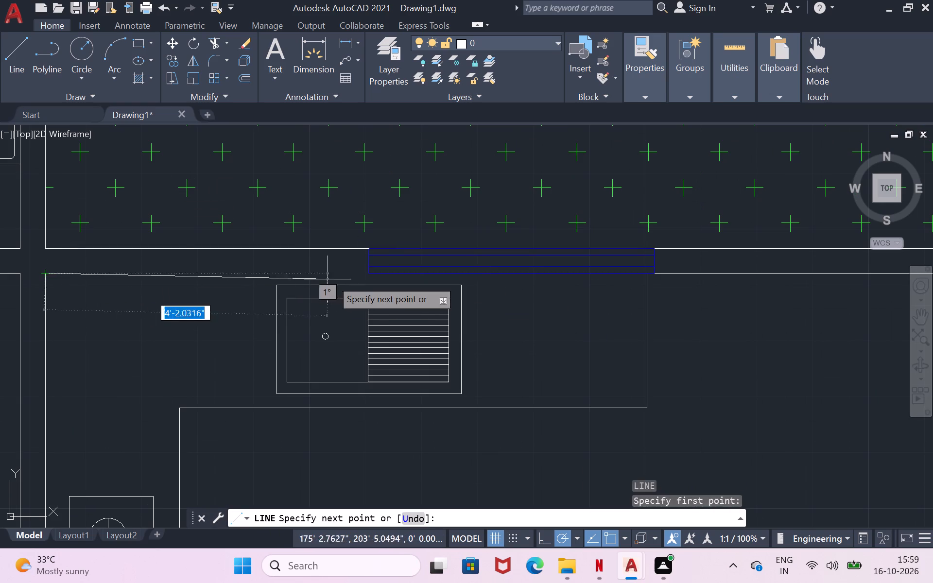
{"action": "left_click", "coordinate": [364, 272]}
{"action": "key", "text": "Return"}
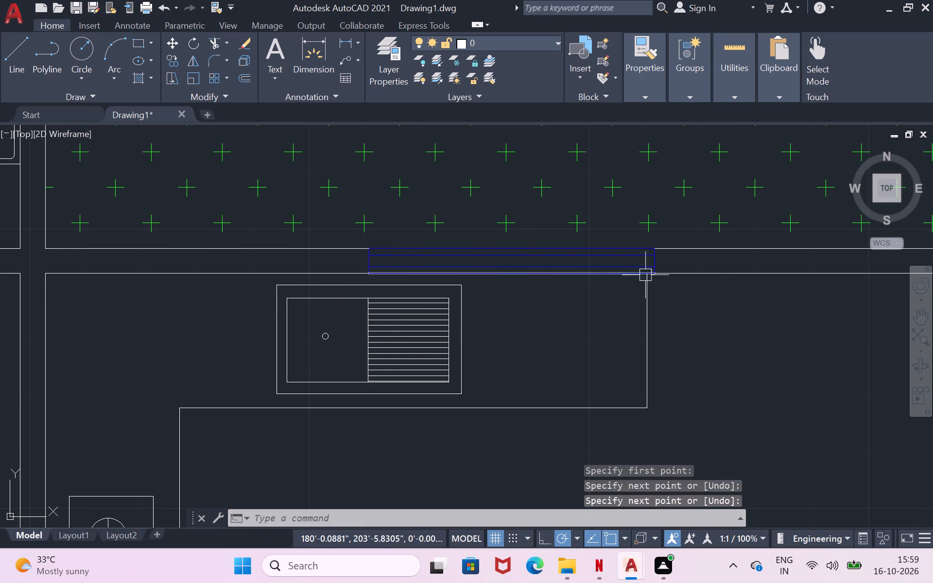
Draw the missing inner wall-face line, about 2'-2" long, between the east wall's upper window and the toilet window below it.
{"action": "scroll", "coordinate": [786, 290], "scroll_direction": "down", "scroll_amount": 3}
{"action": "left_click", "coordinate": [916, 309]}
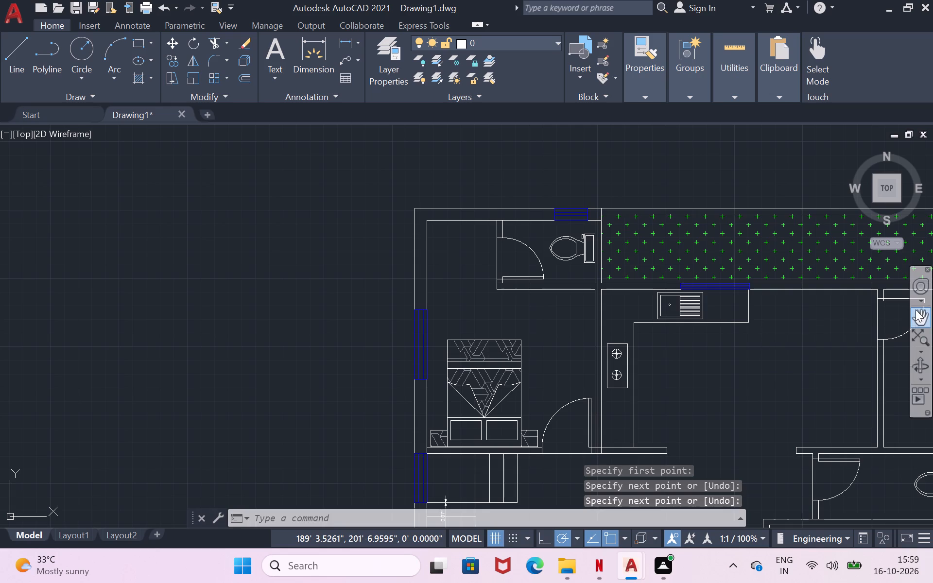
{"action": "left_click_drag", "start_coordinate": [833, 344], "coordinate": [312, 209]}
{"action": "scroll", "coordinate": [382, 234], "scroll_direction": "up", "scroll_amount": 1}
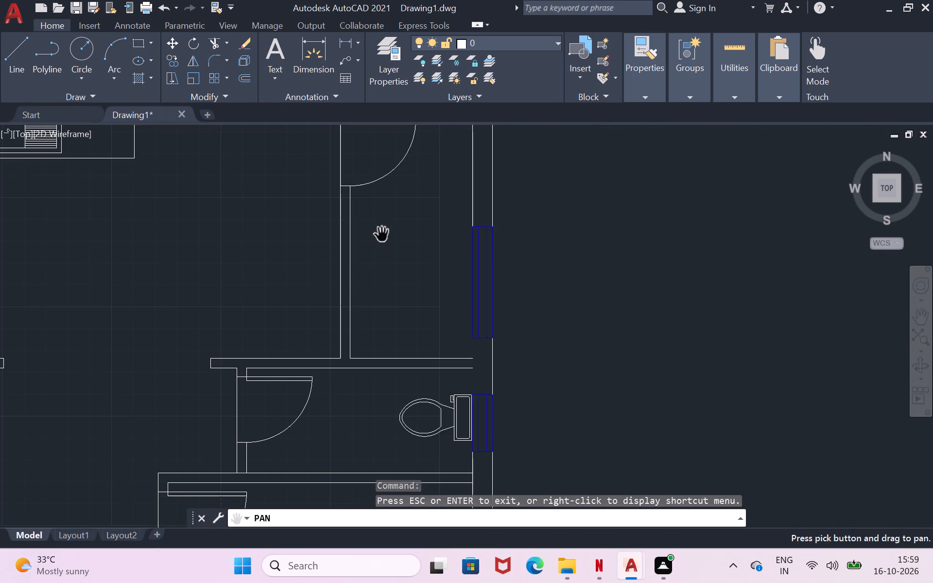
{"action": "left_click_drag", "start_coordinate": [401, 277], "coordinate": [399, 206]}
{"action": "key", "text": "Return"}
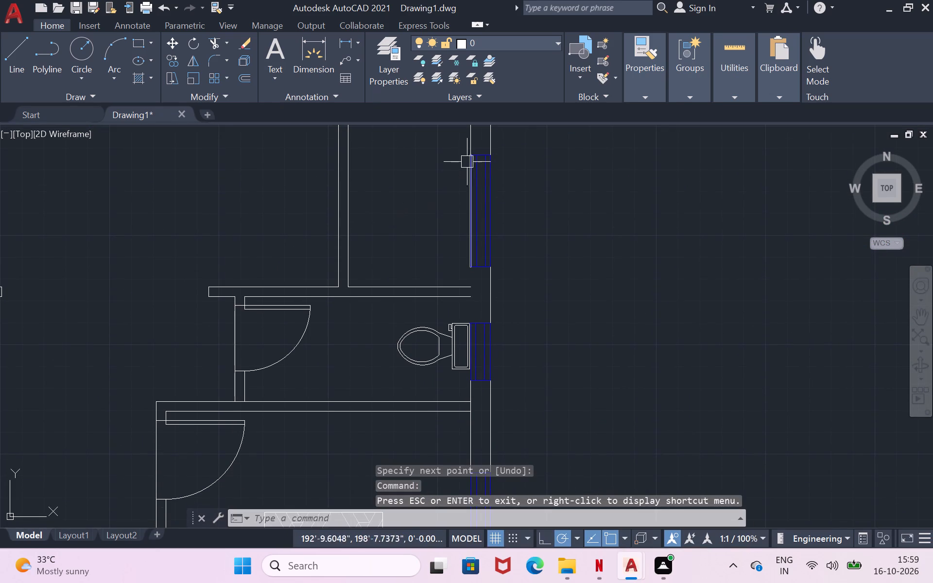
{"action": "key", "text": "l"}
{"action": "key", "text": "Return"}
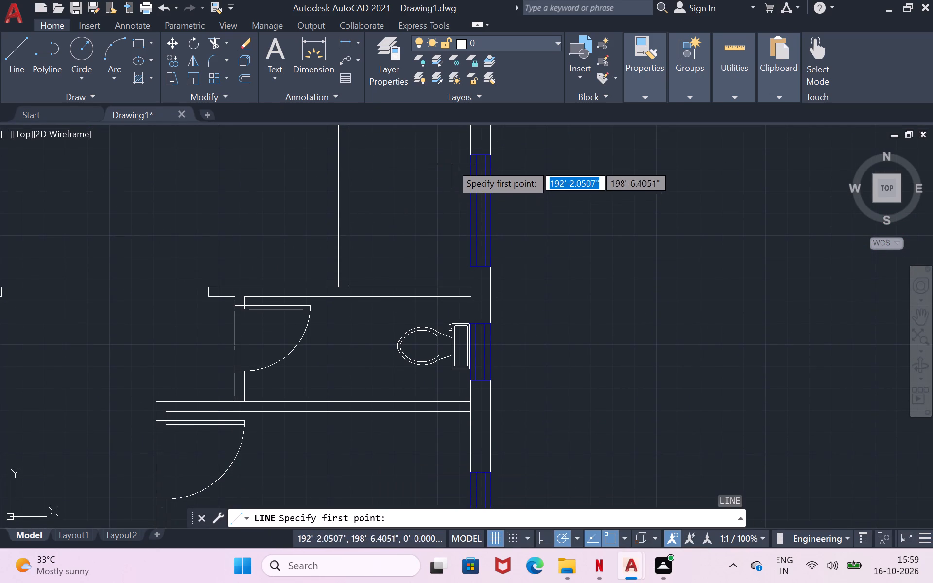
{"action": "left_click", "coordinate": [471, 269]}
{"action": "scroll", "coordinate": [473, 343], "scroll_direction": "up", "scroll_amount": 3}
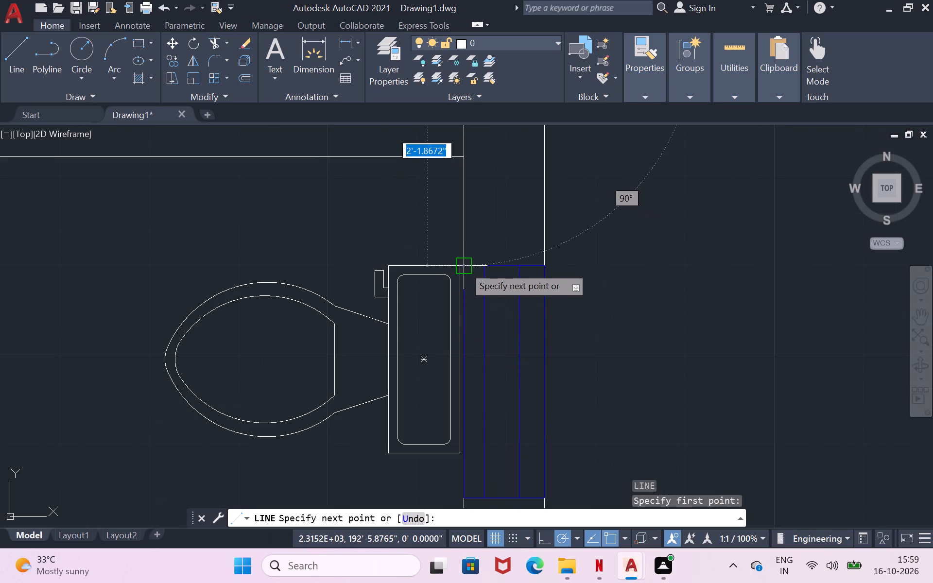
{"action": "left_click", "coordinate": [464, 263]}
{"action": "key", "text": "Return"}
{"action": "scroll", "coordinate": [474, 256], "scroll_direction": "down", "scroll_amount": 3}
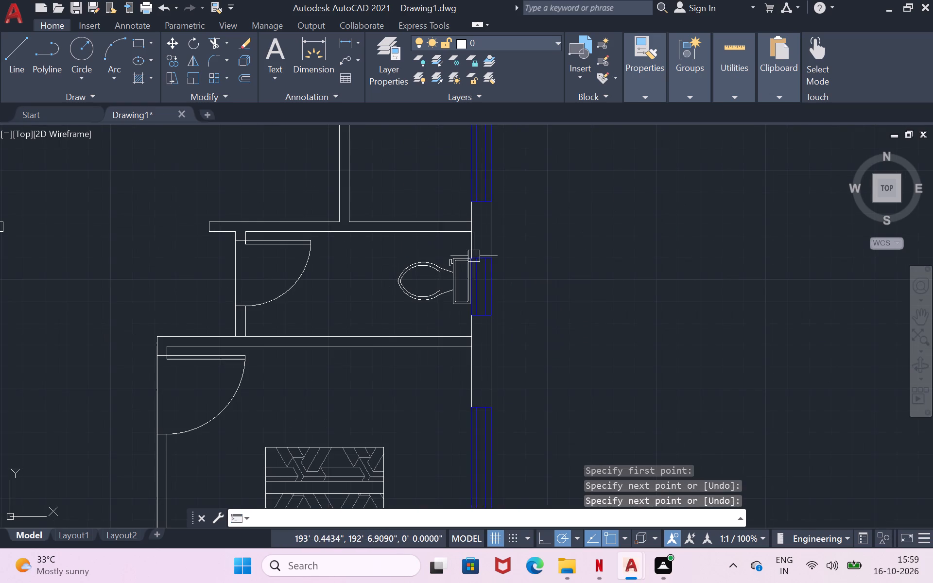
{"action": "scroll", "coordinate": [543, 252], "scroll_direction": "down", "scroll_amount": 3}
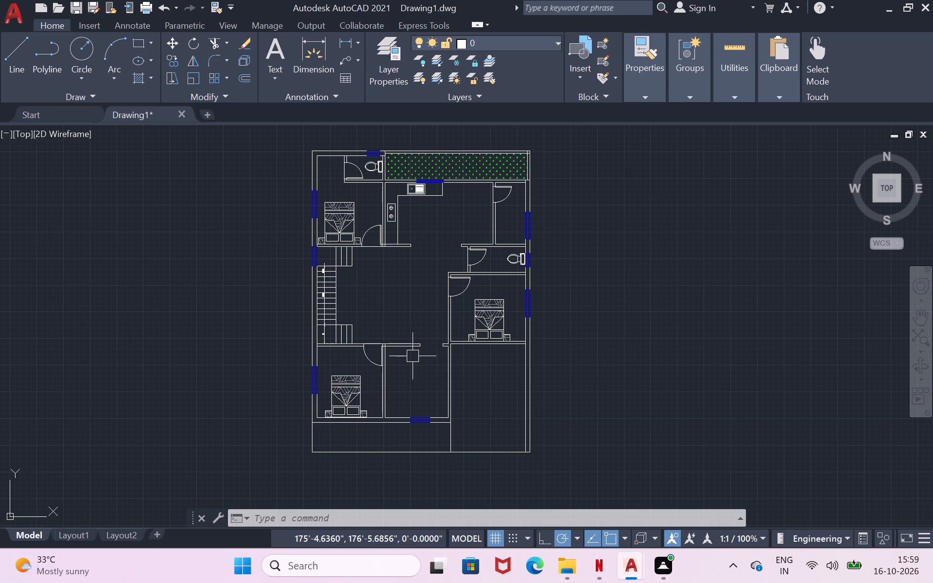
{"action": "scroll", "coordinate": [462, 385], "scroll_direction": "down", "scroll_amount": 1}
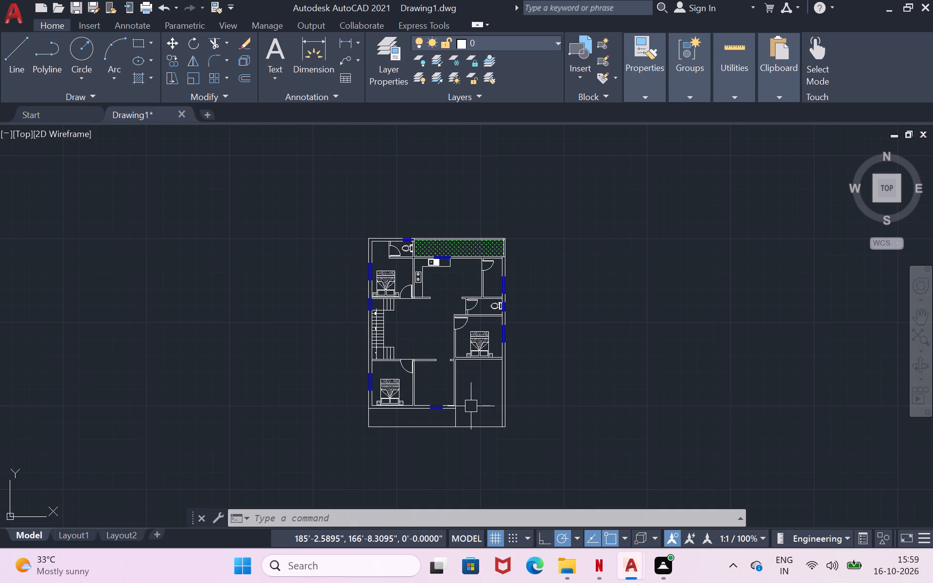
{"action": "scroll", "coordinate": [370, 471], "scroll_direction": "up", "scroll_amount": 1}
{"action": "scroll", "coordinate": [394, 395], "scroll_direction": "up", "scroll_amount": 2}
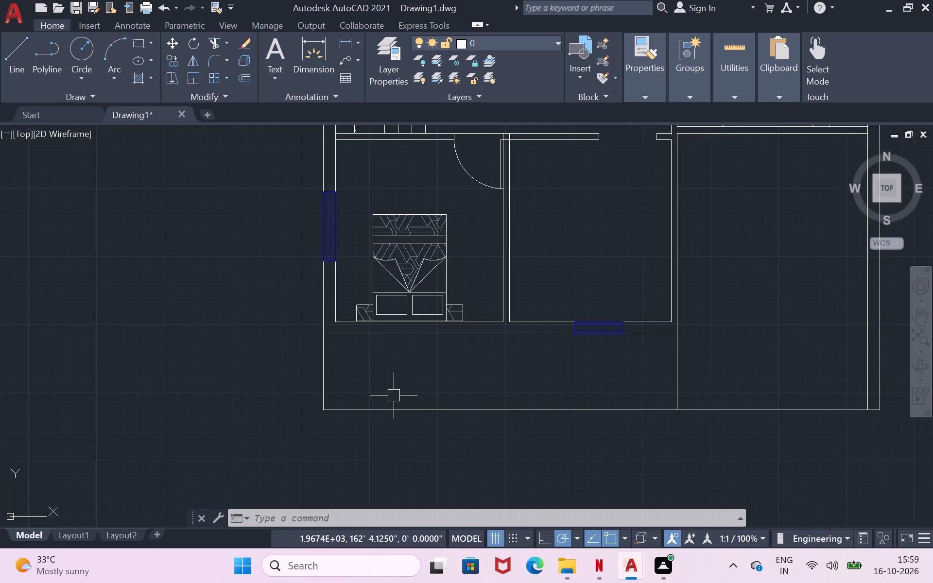
Offset the west outer wall line and the south boundary line 4.5" inward around the front strip to form a thin wall.
{"action": "scroll", "coordinate": [394, 395], "scroll_direction": "up", "scroll_amount": 1}
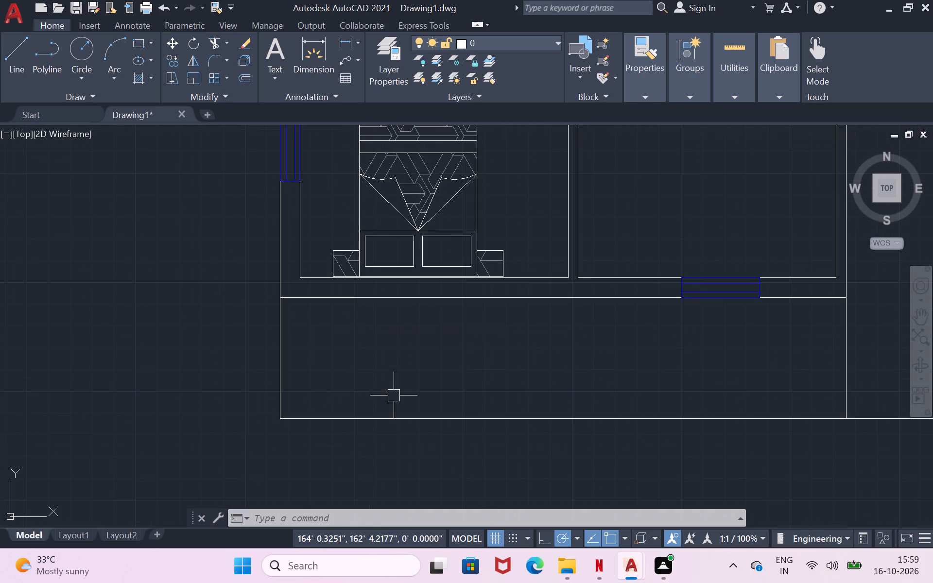
{"action": "key", "text": "Return"}
{"action": "key", "text": "Escape"}
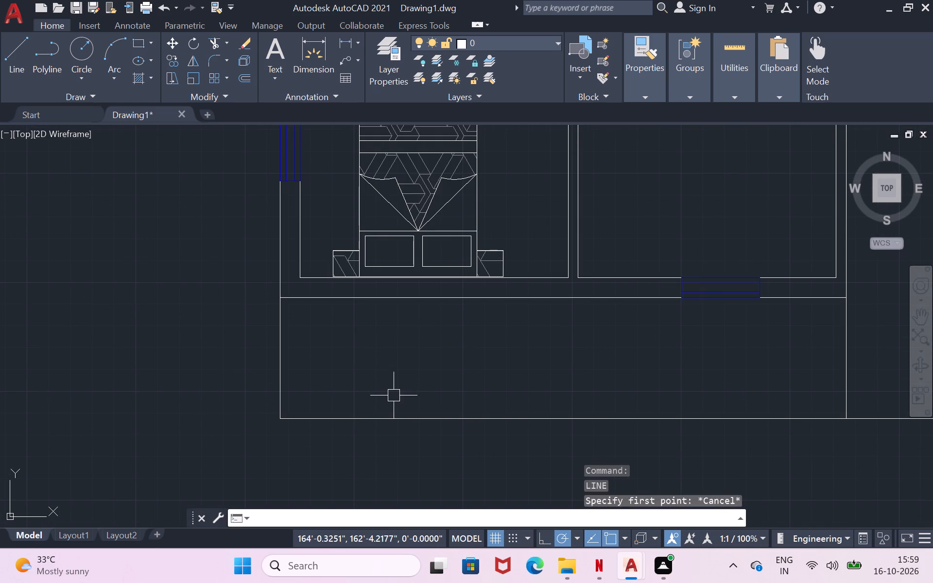
{"action": "key", "text": "o"}
{"action": "key", "text": "Return"}
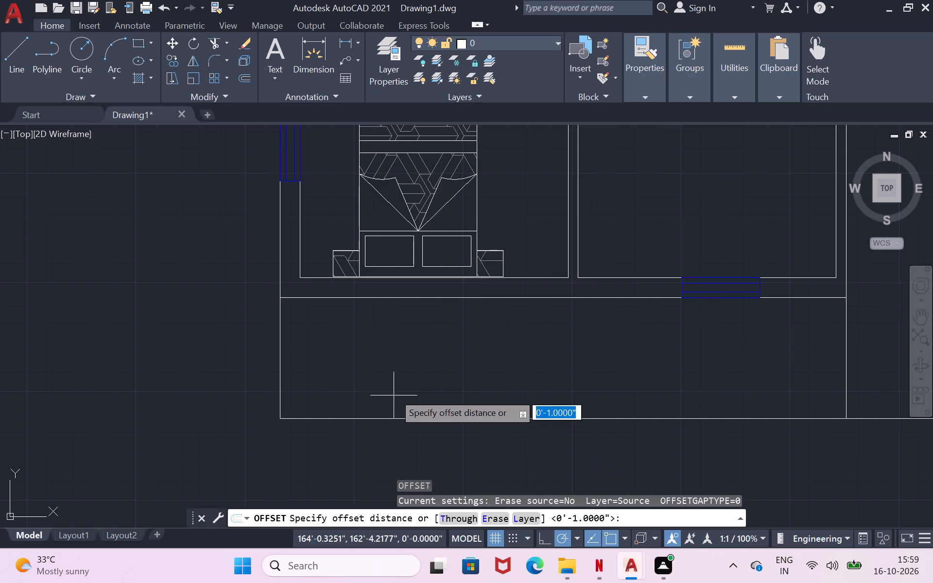
{"action": "left_click", "coordinate": [283, 343]}
{"action": "type", "text": "4.5\""}
{"action": "key", "text": "Return"}
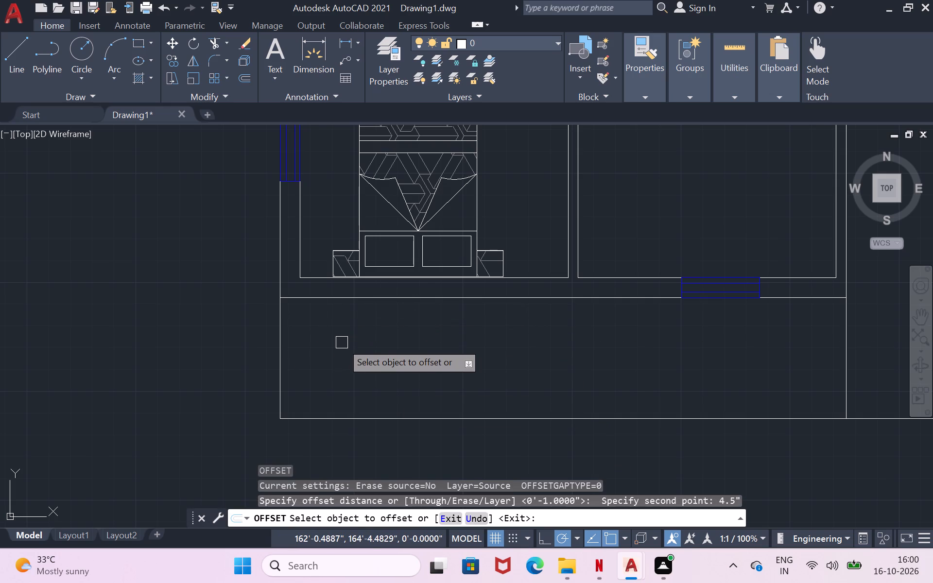
{"action": "left_click", "coordinate": [282, 373]}
{"action": "left_click", "coordinate": [300, 370]}
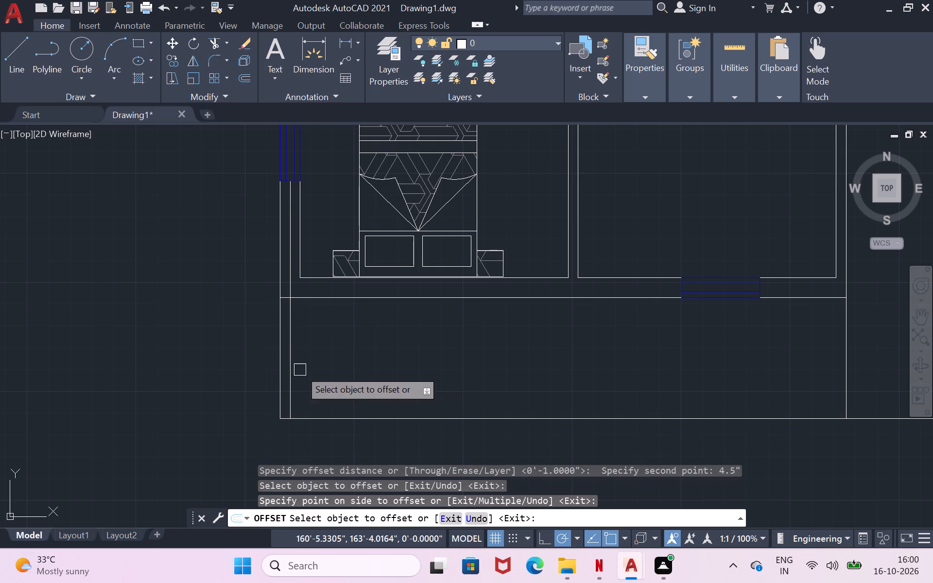
{"action": "scroll", "coordinate": [326, 424], "scroll_direction": "down", "scroll_amount": 3}
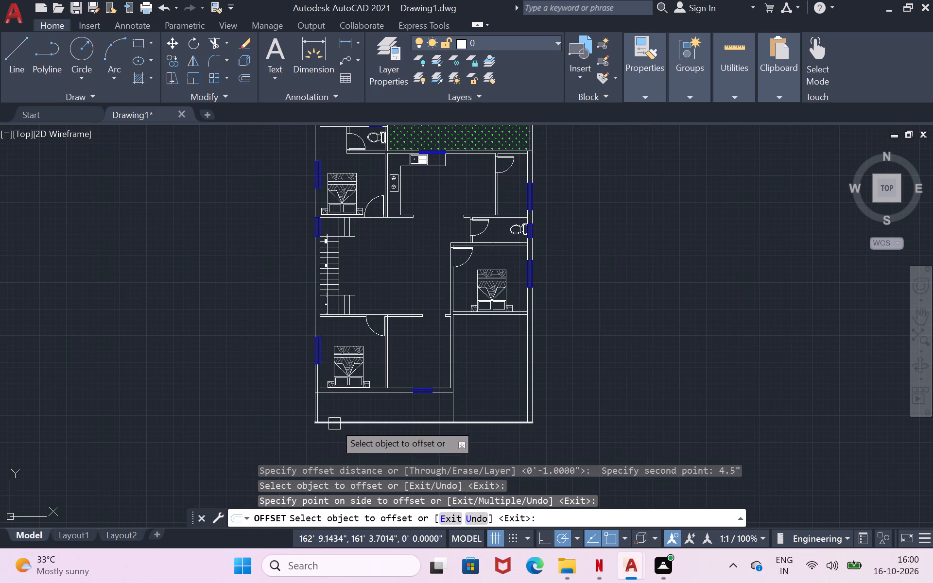
{"action": "left_click", "coordinate": [335, 424]}
{"action": "left_click", "coordinate": [342, 410]}
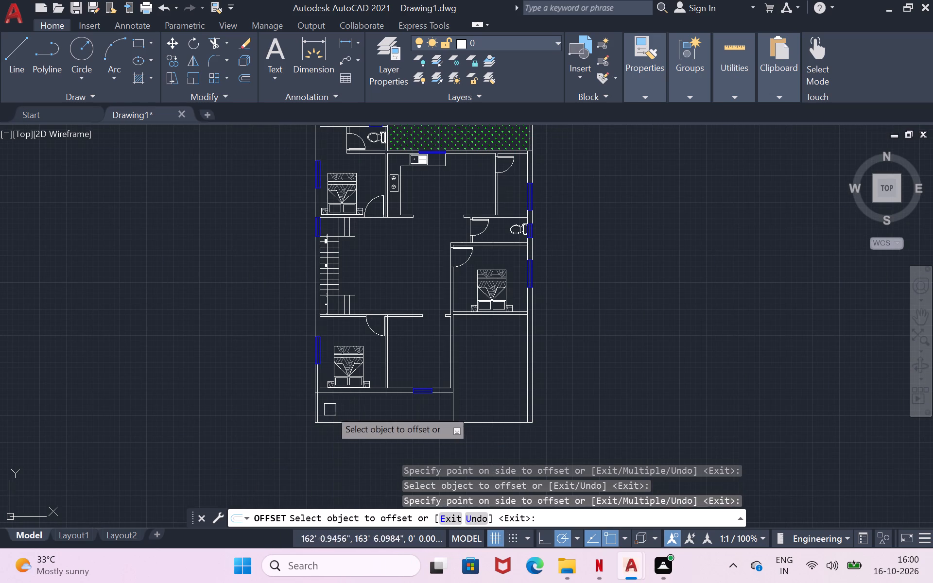
{"action": "scroll", "coordinate": [316, 381], "scroll_direction": "up", "scroll_amount": 3}
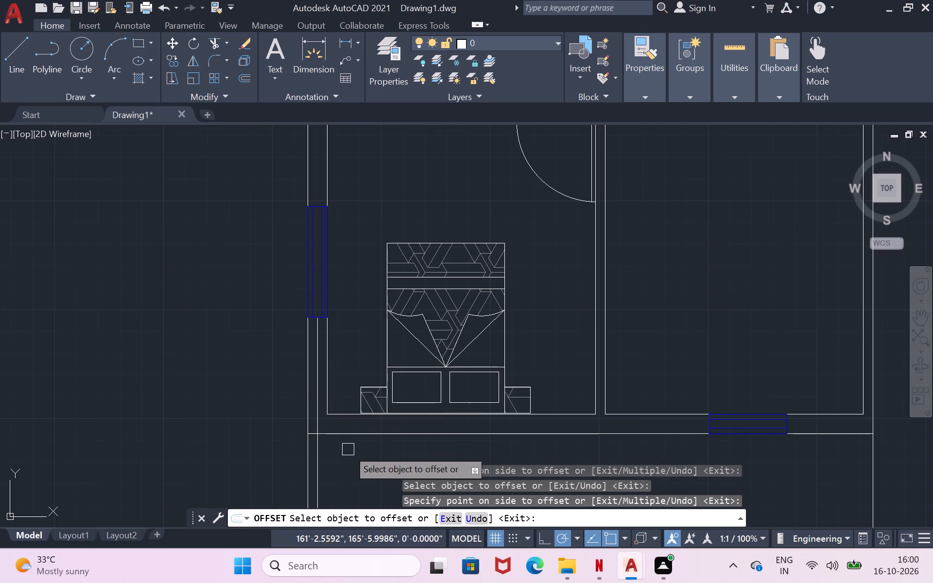
{"action": "key", "text": "Return"}
Trim the offset west line where it runs up inside the bedroom's wall, above the front wall's outer face.
{"action": "type", "text": "tr"}
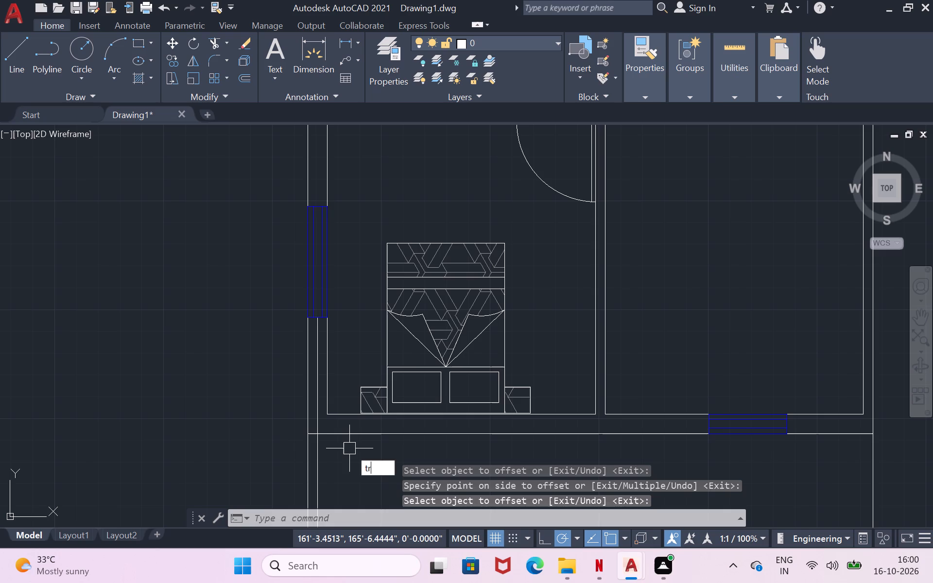
{"action": "key", "text": "space"}
{"action": "left_click", "coordinate": [319, 411]}
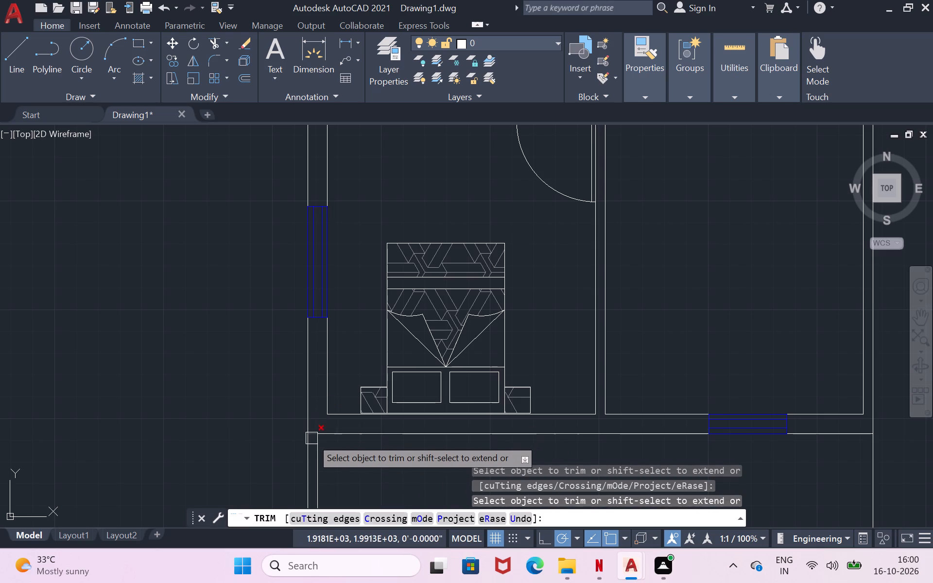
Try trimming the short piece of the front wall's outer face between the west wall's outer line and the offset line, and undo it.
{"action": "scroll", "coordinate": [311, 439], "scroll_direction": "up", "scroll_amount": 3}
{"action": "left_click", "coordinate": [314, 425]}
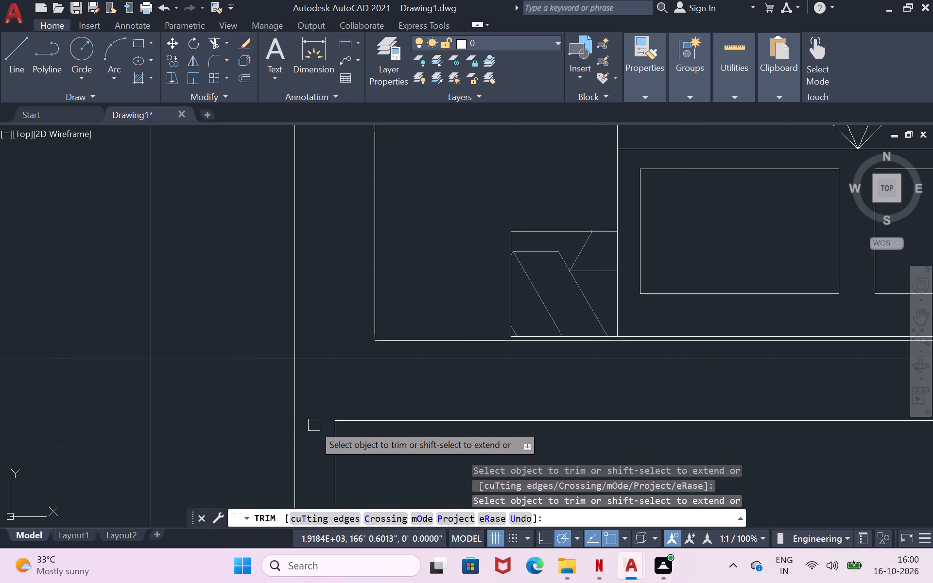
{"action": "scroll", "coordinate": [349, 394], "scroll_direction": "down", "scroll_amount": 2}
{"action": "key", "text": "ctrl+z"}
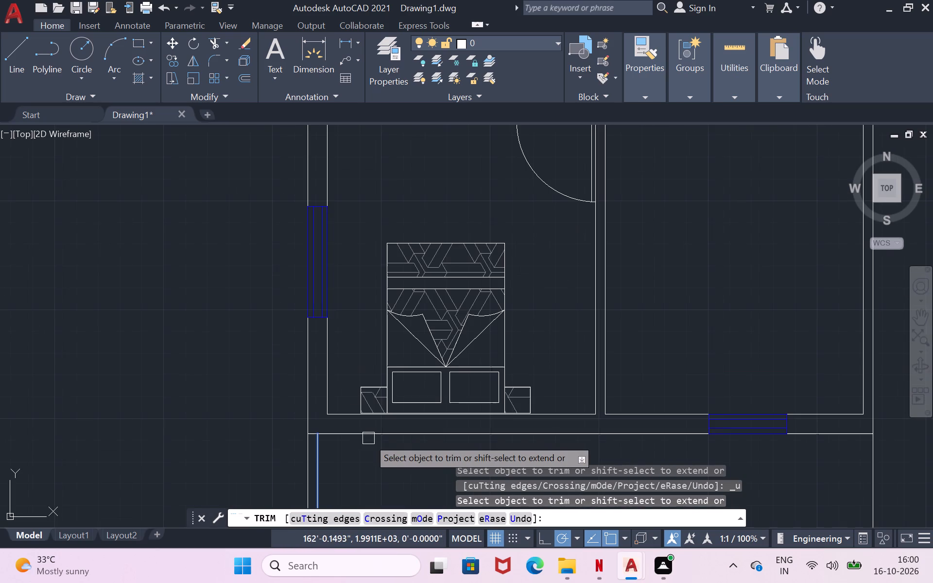
Trim the partition line's end between the two south boundary lines and the offset south line's end inside the east wall.
{"action": "scroll", "coordinate": [394, 474], "scroll_direction": "down", "scroll_amount": 2}
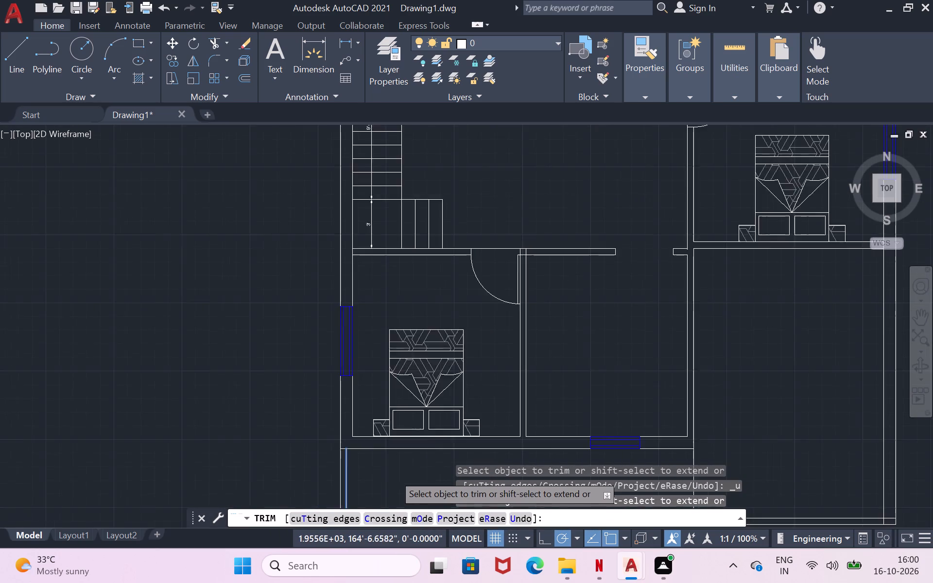
{"action": "scroll", "coordinate": [772, 405], "scroll_direction": "down", "scroll_amount": 2}
{"action": "scroll", "coordinate": [781, 462], "scroll_direction": "up", "scroll_amount": 3}
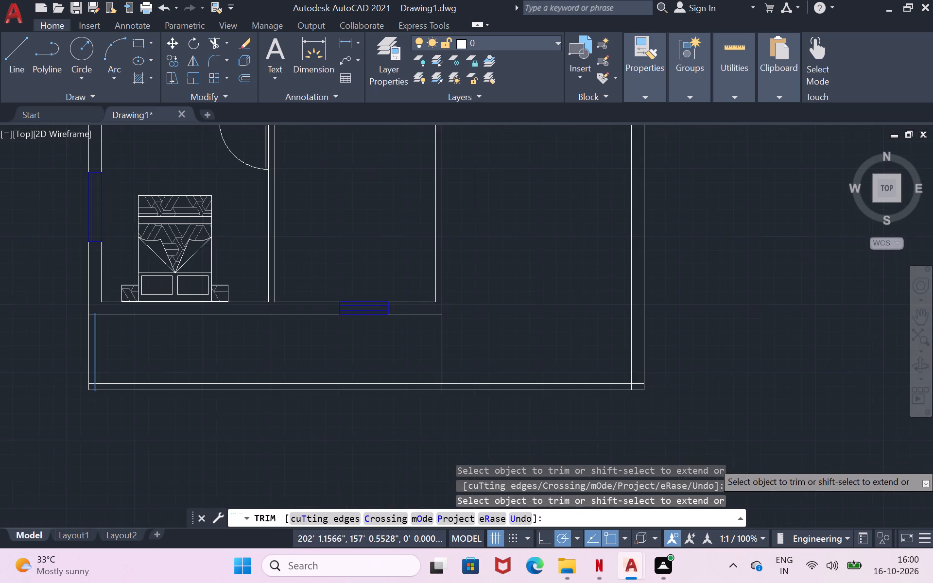
{"action": "scroll", "coordinate": [440, 390], "scroll_direction": "up", "scroll_amount": 3}
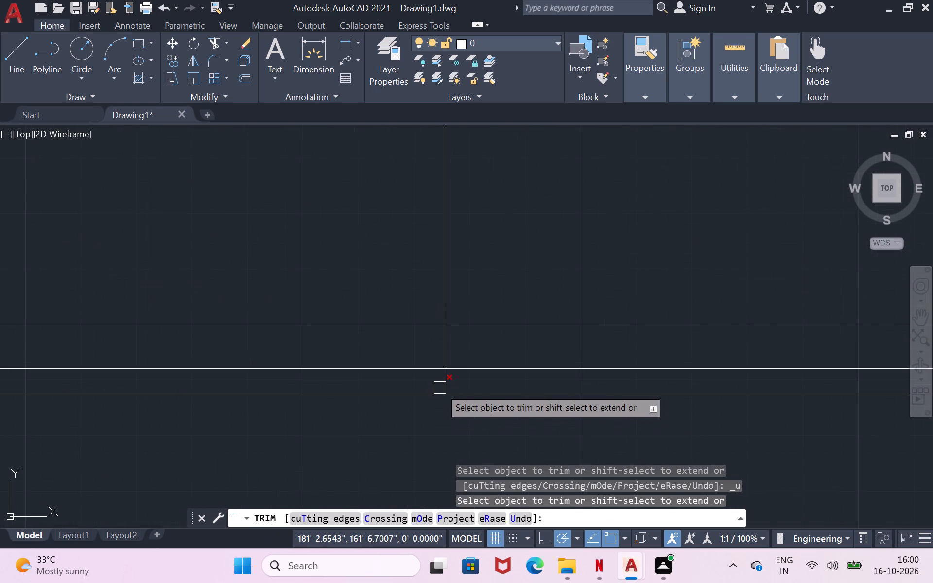
{"action": "left_click", "coordinate": [444, 384]}
{"action": "scroll", "coordinate": [444, 384], "scroll_direction": "down", "scroll_amount": 3}
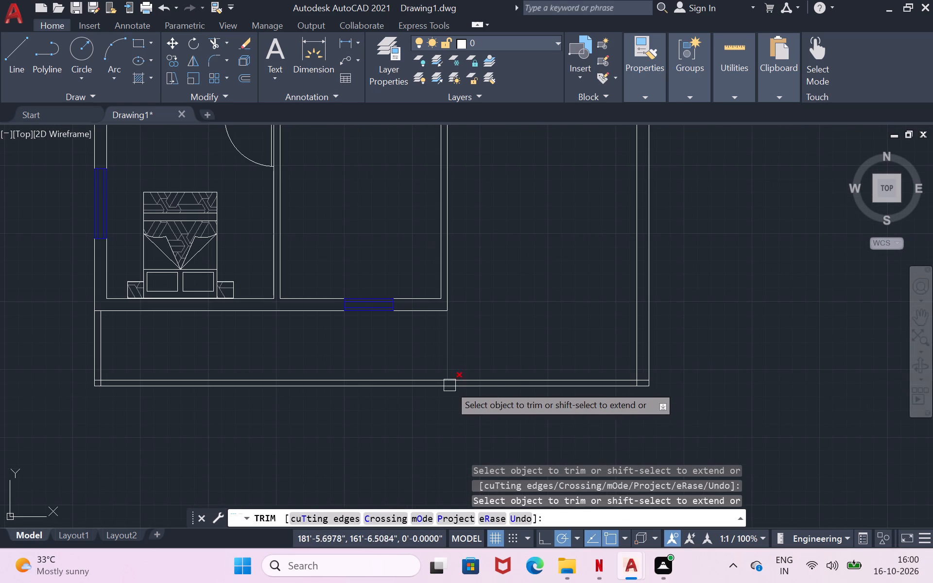
{"action": "scroll", "coordinate": [658, 403], "scroll_direction": "up", "scroll_amount": 3}
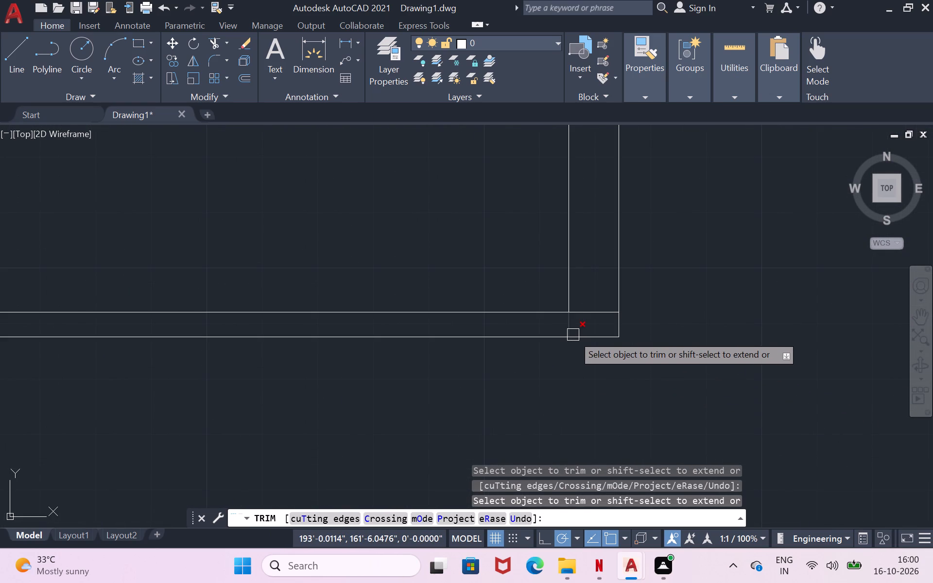
{"action": "left_click", "coordinate": [584, 316]}
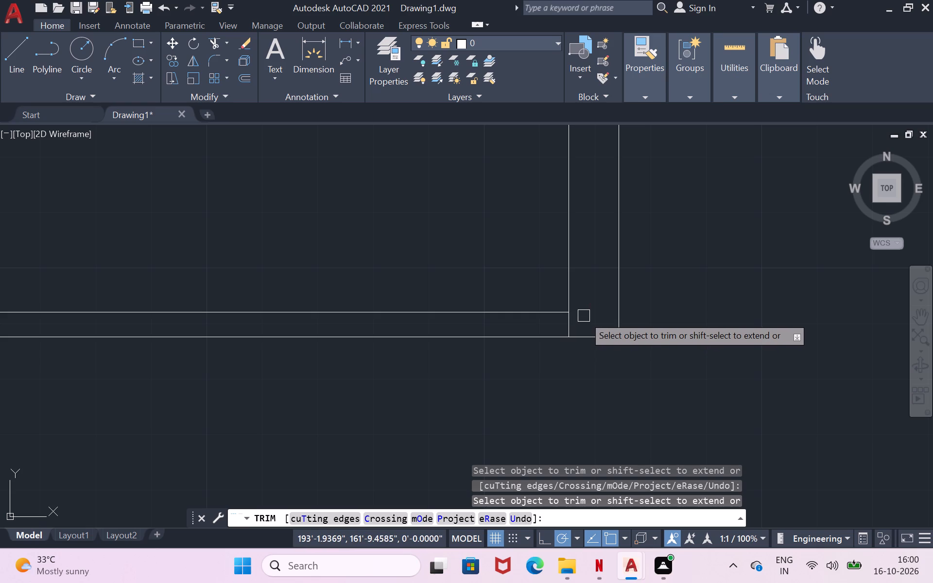
Dimension the horizontal wall jog from the toilet's west wall to the east bedroom's northwest corner, placing the dimension just above the wall.
{"action": "scroll", "coordinate": [584, 316], "scroll_direction": "down", "scroll_amount": 3}
{"action": "scroll", "coordinate": [658, 291], "scroll_direction": "down", "scroll_amount": 2}
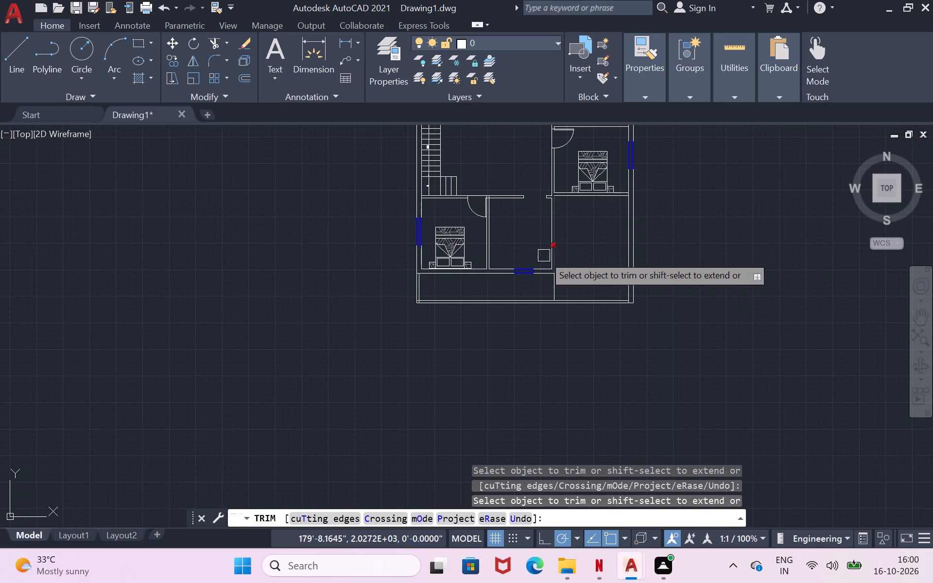
{"action": "left_click", "coordinate": [921, 312]}
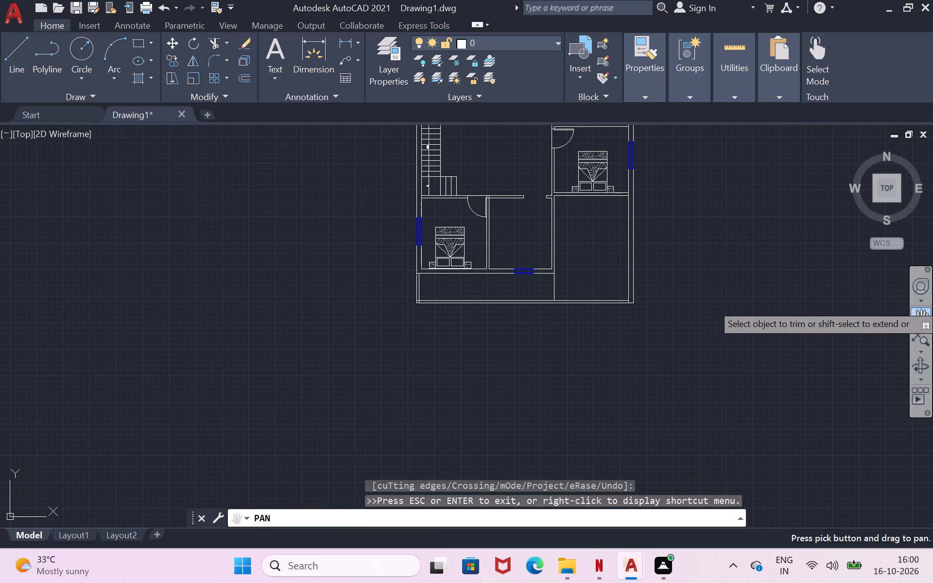
{"action": "left_click_drag", "start_coordinate": [703, 307], "coordinate": [693, 405]}
{"action": "left_click_drag", "start_coordinate": [514, 234], "coordinate": [517, 281]}
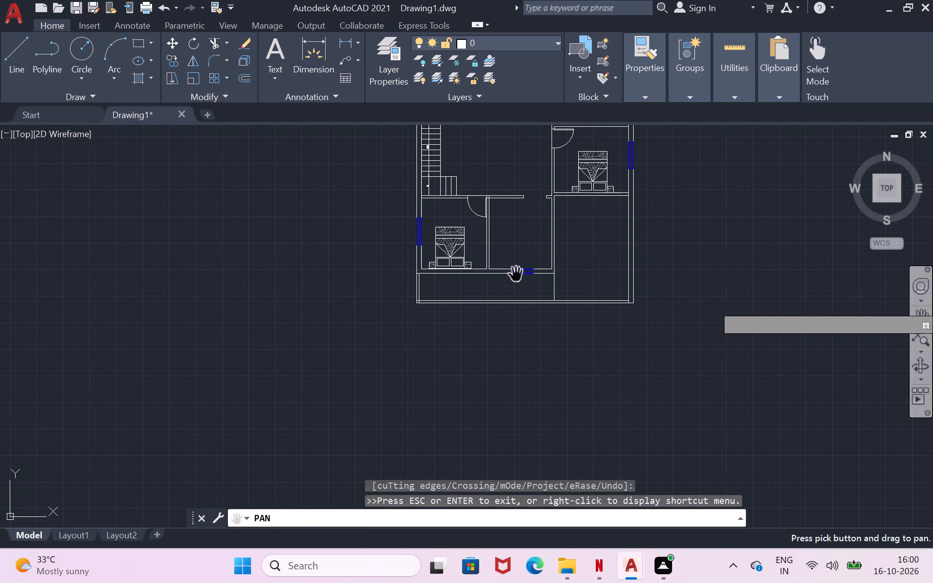
{"action": "scroll", "coordinate": [522, 221], "scroll_direction": "down", "scroll_amount": 2}
{"action": "scroll", "coordinate": [517, 251], "scroll_direction": "up", "scroll_amount": 2}
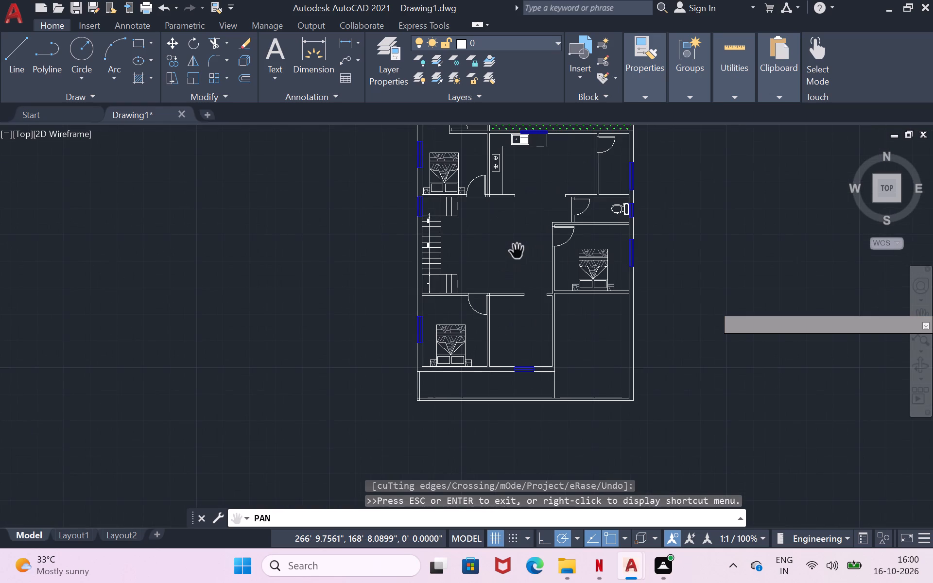
{"action": "left_click_drag", "start_coordinate": [517, 274], "coordinate": [517, 304]}
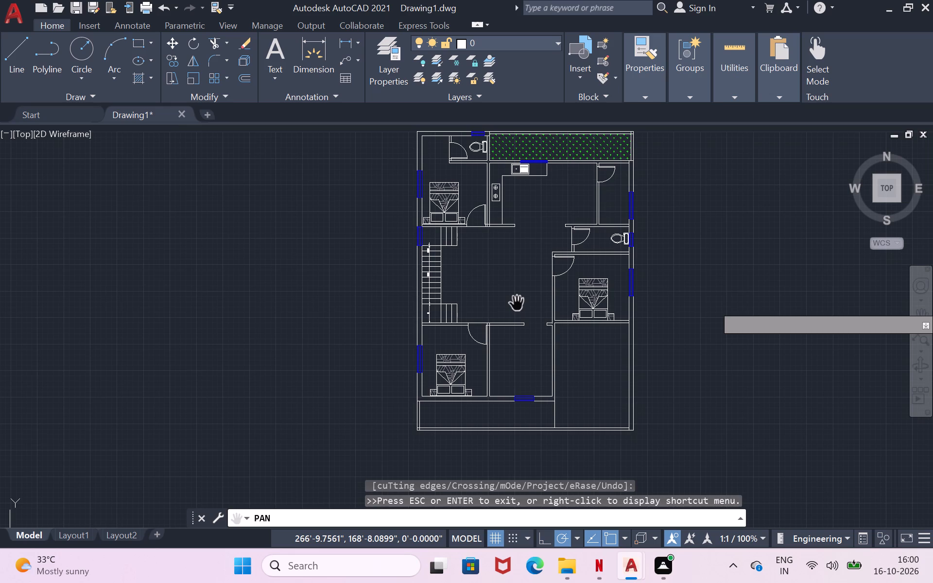
{"action": "left_click_drag", "start_coordinate": [517, 304], "coordinate": [517, 314]}
{"action": "key", "text": "Return"}
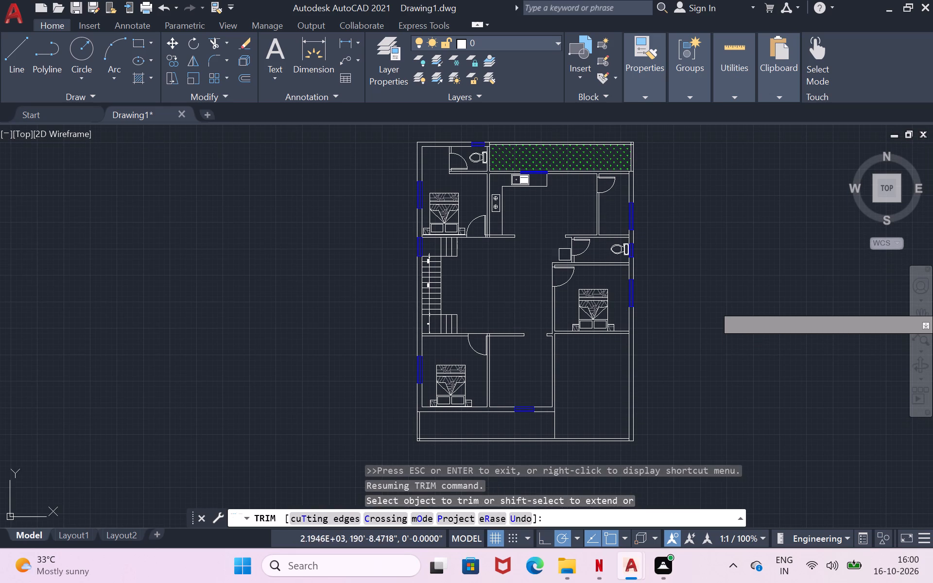
{"action": "scroll", "coordinate": [574, 217], "scroll_direction": "up", "scroll_amount": 1}
{"action": "left_click", "coordinate": [319, 49]}
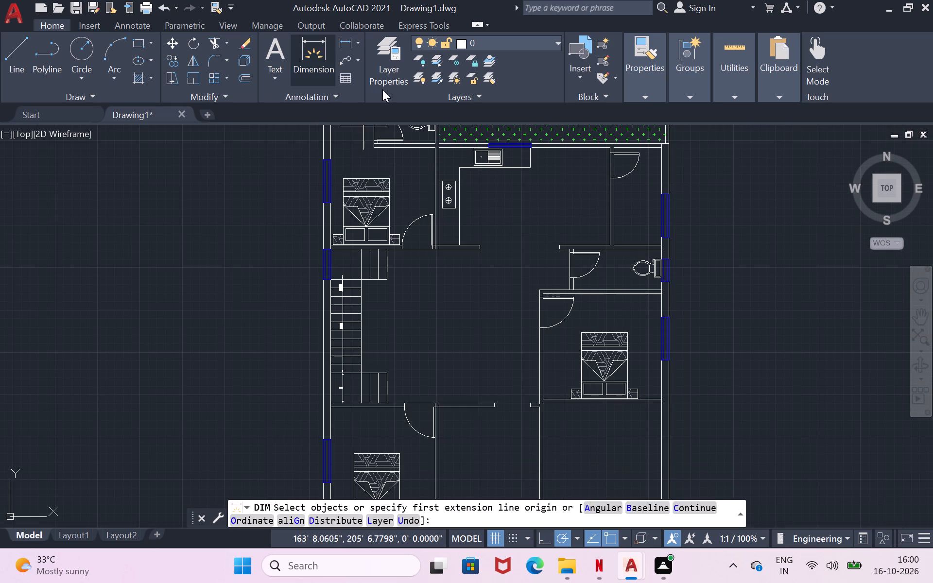
{"action": "scroll", "coordinate": [563, 275], "scroll_direction": "up", "scroll_amount": 3}
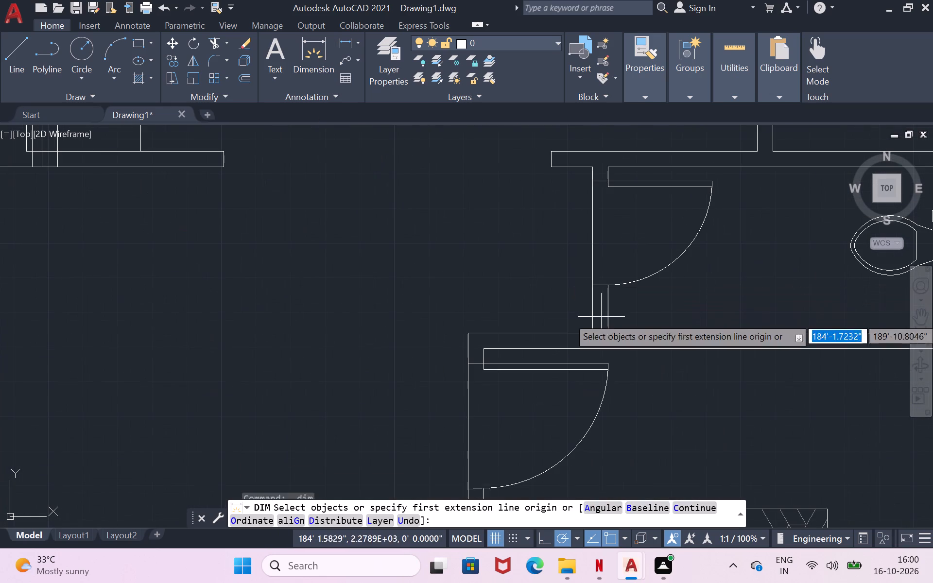
{"action": "left_click", "coordinate": [594, 330]}
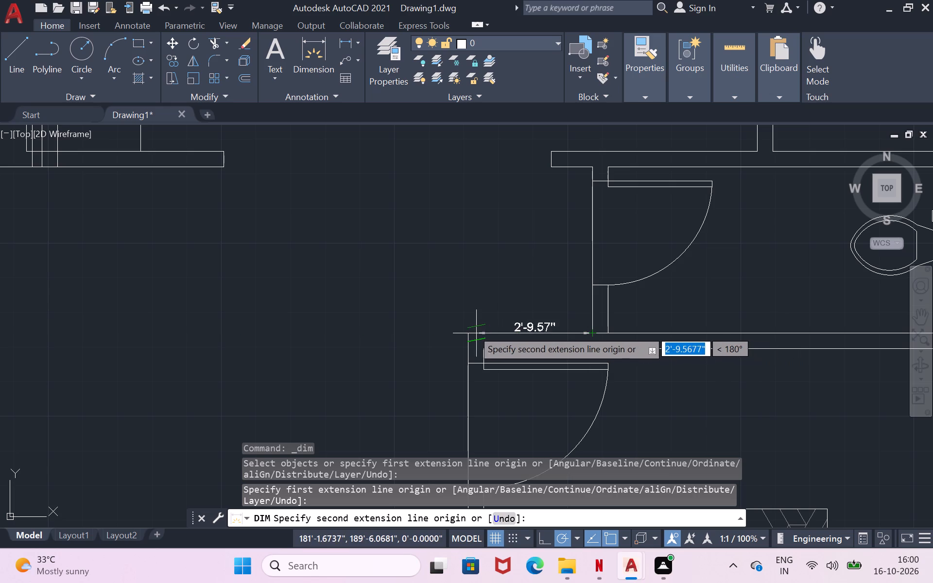
{"action": "left_click", "coordinate": [466, 329]}
{"action": "left_click", "coordinate": [466, 303]}
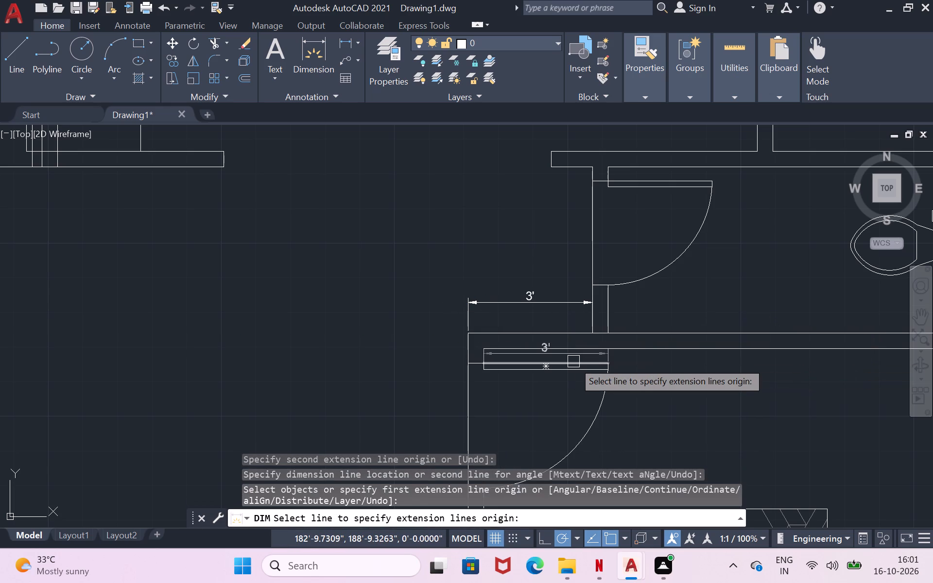
Dimension the plan's overall width between the northwest and northeast outer wall corners, placing the dimension above the north wall.
{"action": "scroll", "coordinate": [573, 361], "scroll_direction": "down", "scroll_amount": 2}
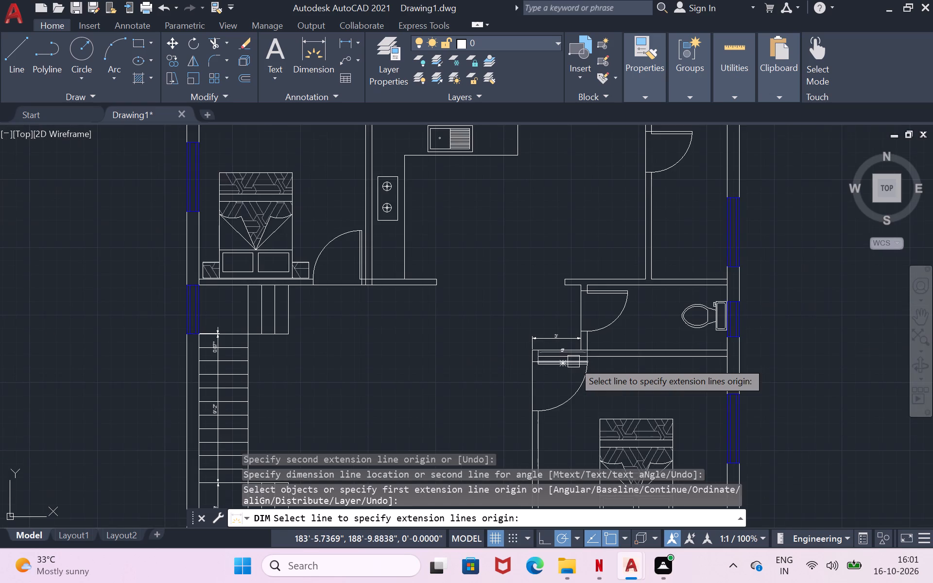
{"action": "scroll", "coordinate": [587, 336], "scroll_direction": "down", "scroll_amount": 2}
{"action": "scroll", "coordinate": [429, 213], "scroll_direction": "up", "scroll_amount": 3}
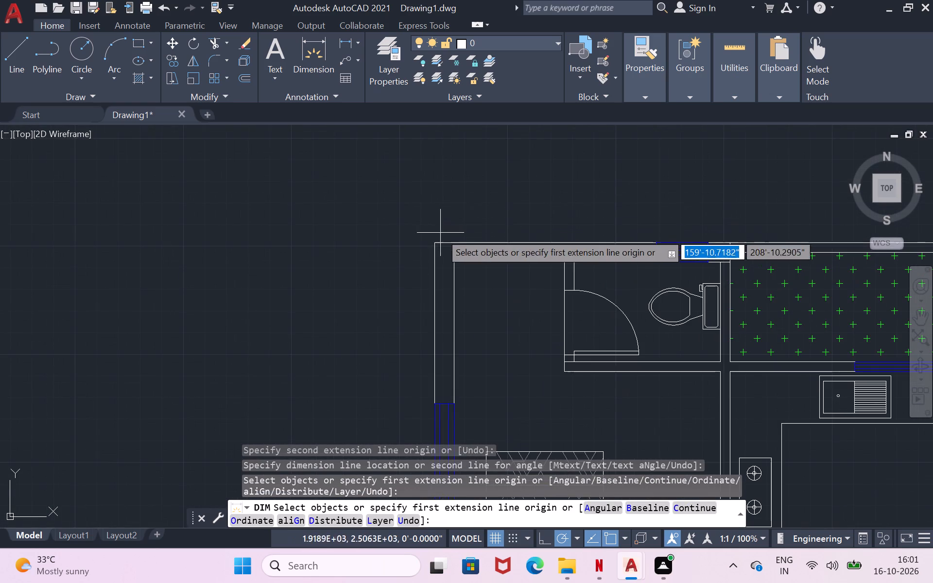
{"action": "left_click", "coordinate": [432, 246]}
{"action": "scroll", "coordinate": [787, 207], "scroll_direction": "down", "scroll_amount": 2}
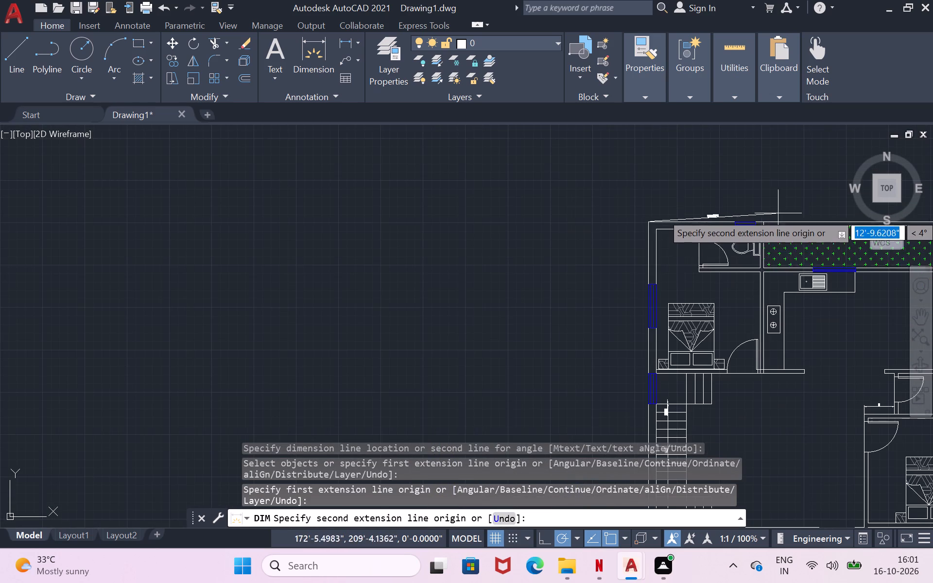
{"action": "scroll", "coordinate": [905, 251], "scroll_direction": "down", "scroll_amount": 4}
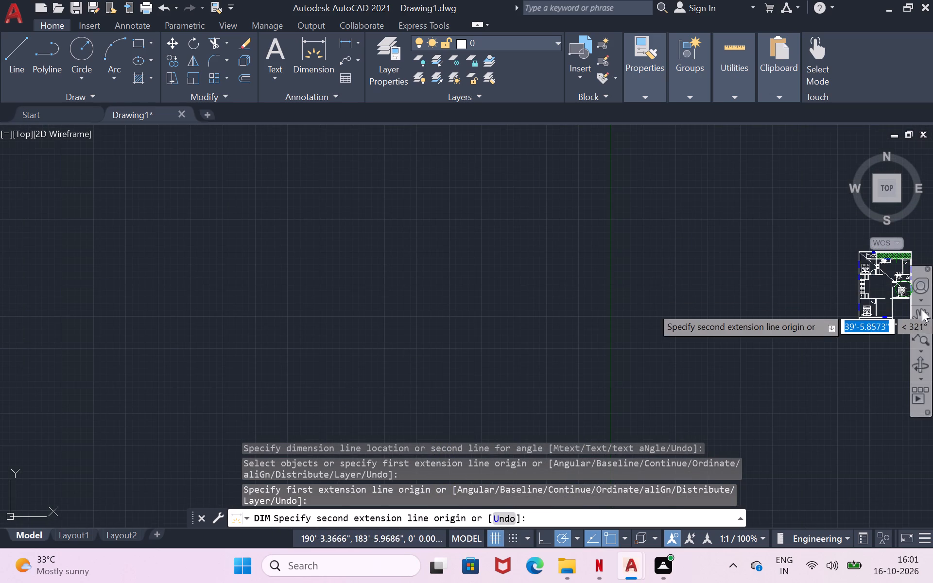
{"action": "left_click", "coordinate": [922, 309]}
{"action": "left_click_drag", "start_coordinate": [912, 241], "coordinate": [452, 272]}
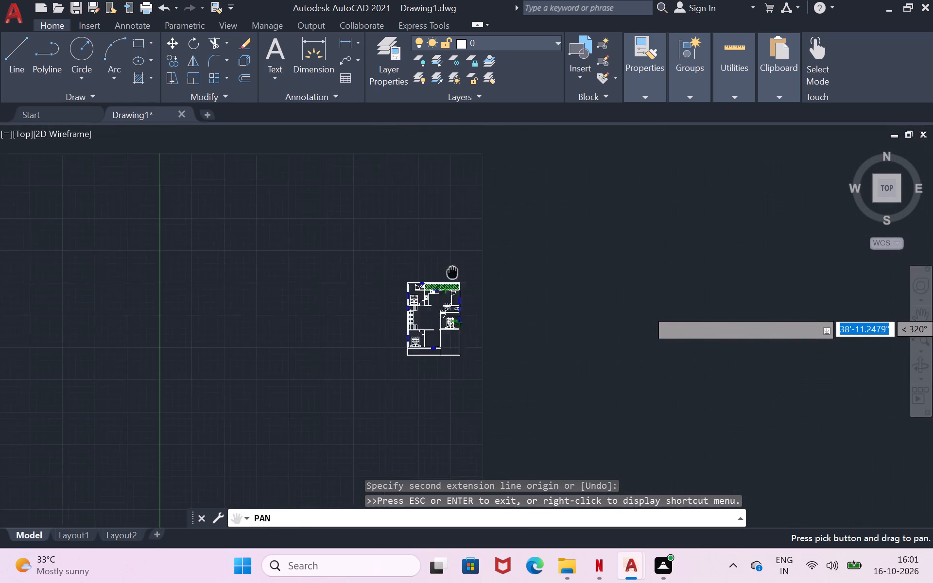
{"action": "left_click_drag", "start_coordinate": [452, 272], "coordinate": [386, 275]}
{"action": "scroll", "coordinate": [328, 317], "scroll_direction": "up", "scroll_amount": 3}
{"action": "scroll", "coordinate": [403, 277], "scroll_direction": "up", "scroll_amount": 1}
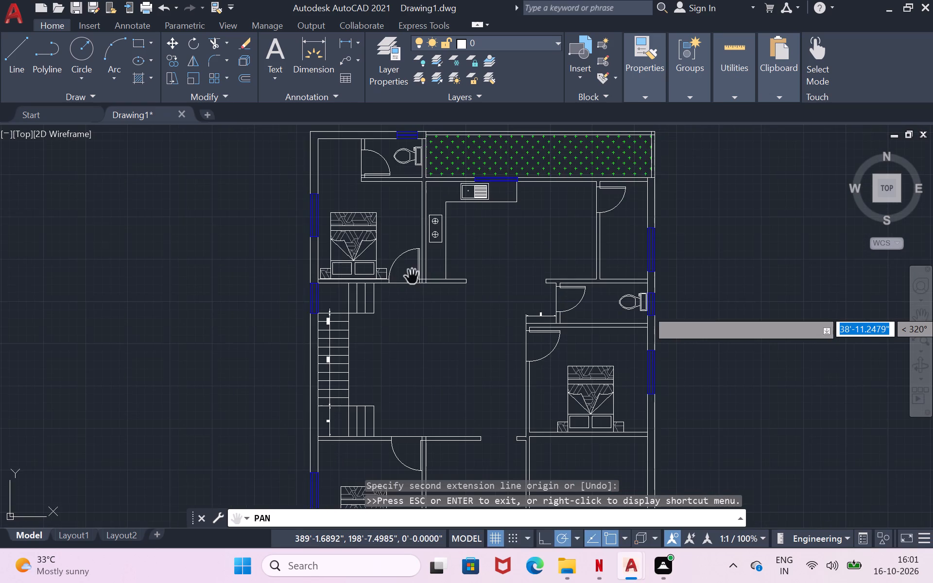
{"action": "left_click_drag", "start_coordinate": [414, 276], "coordinate": [379, 346]}
{"action": "key", "text": "Escape"}
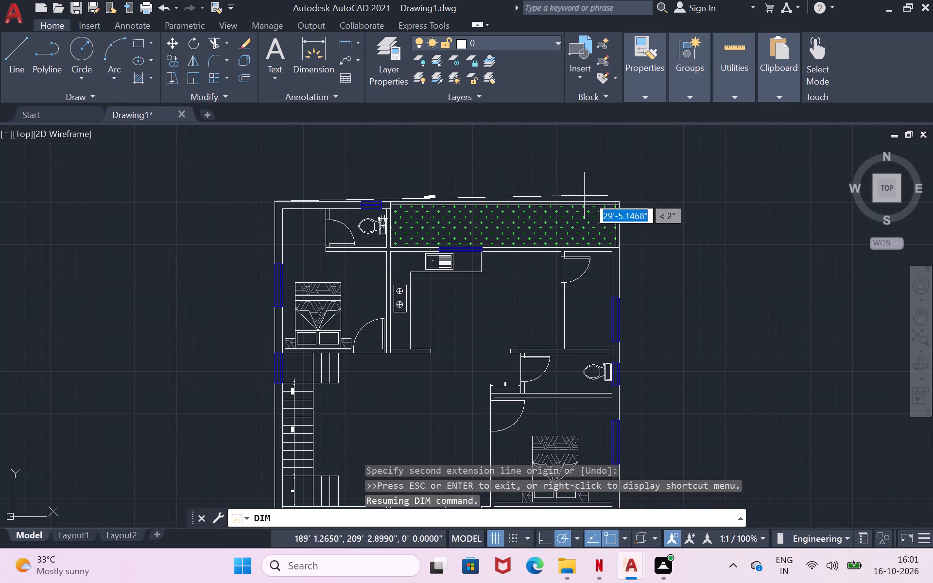
{"action": "scroll", "coordinate": [621, 203], "scroll_direction": "up", "scroll_amount": 3}
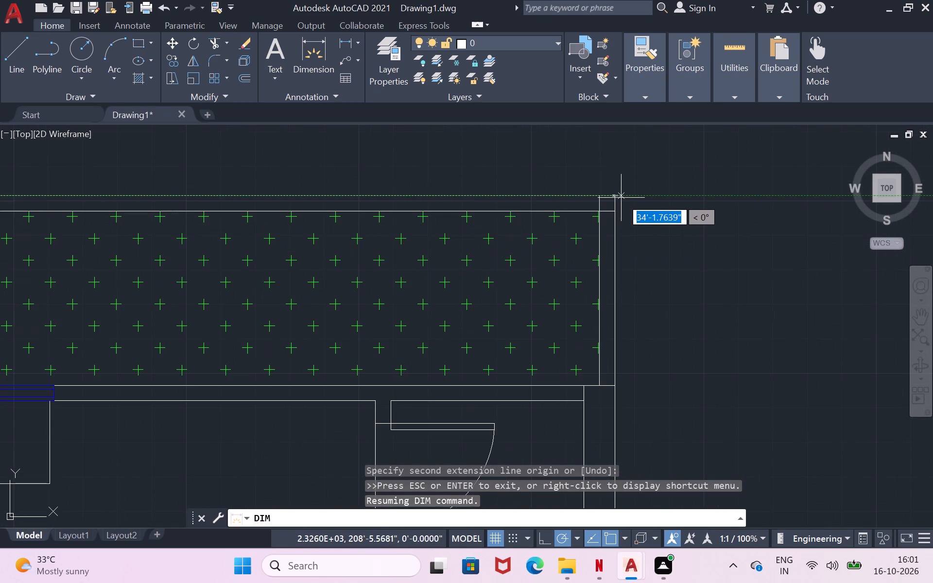
{"action": "left_click", "coordinate": [614, 198]}
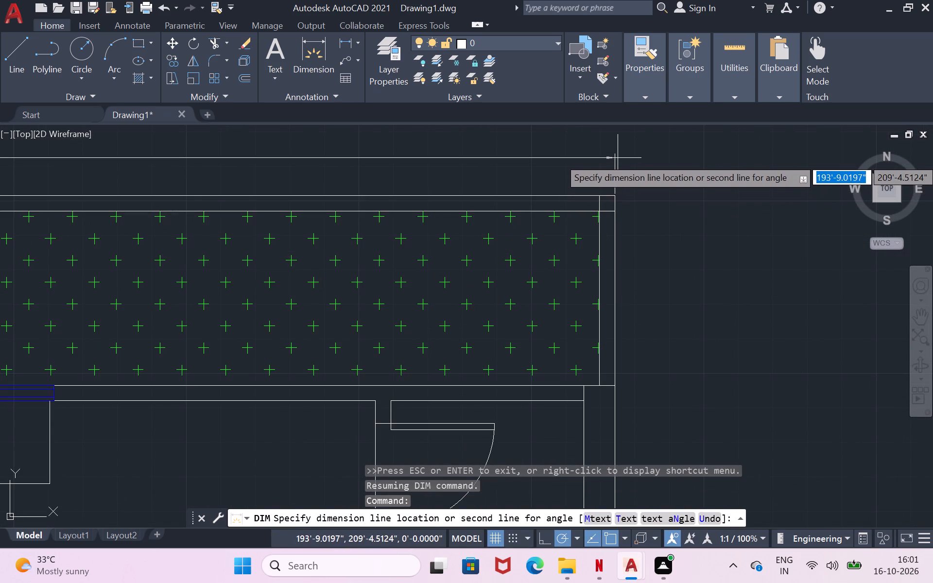
{"action": "left_click", "coordinate": [619, 132]}
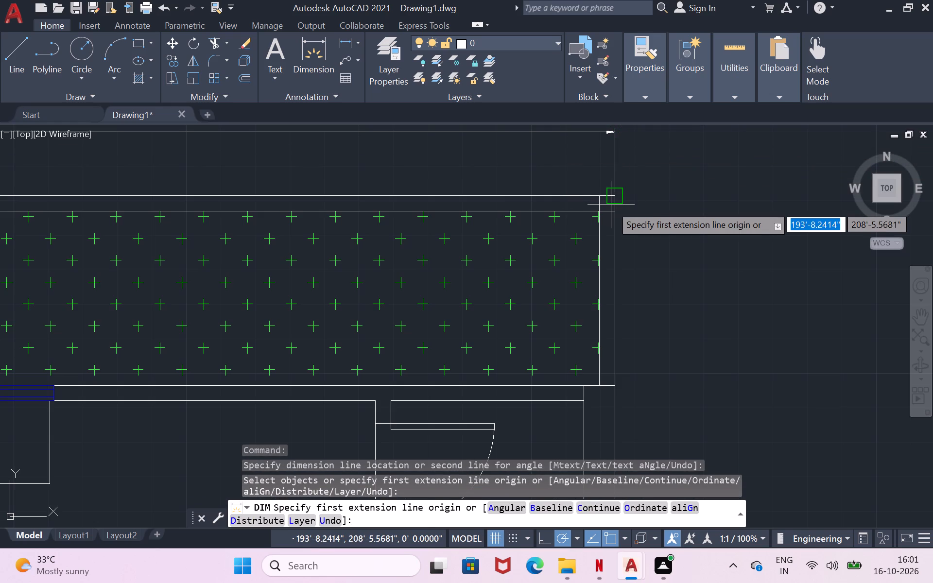
{"action": "key", "text": "Return"}
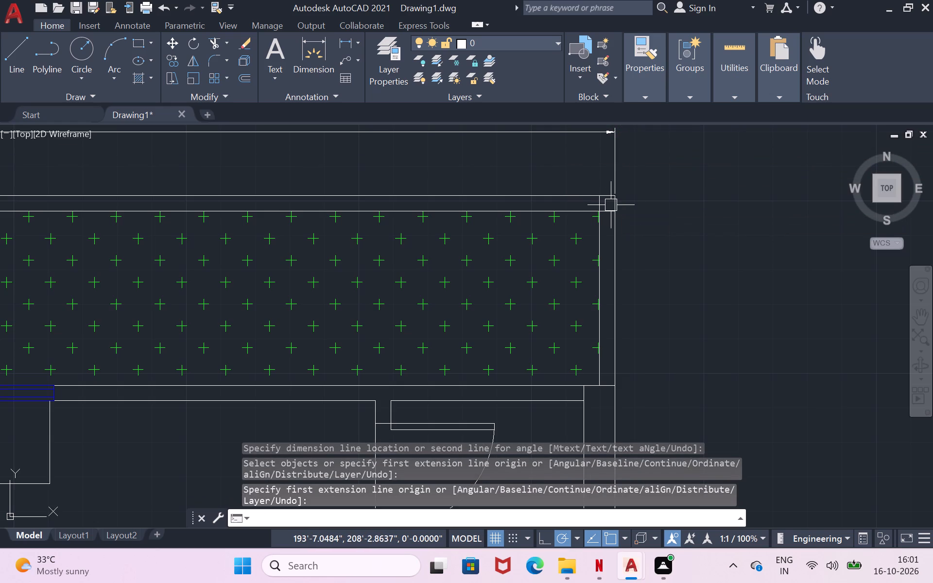
Trim the ends of the inner north and inner east wall lines that overlap inside the northeast corner.
{"action": "type", "text": "tr"}
{"action": "key", "text": "space"}
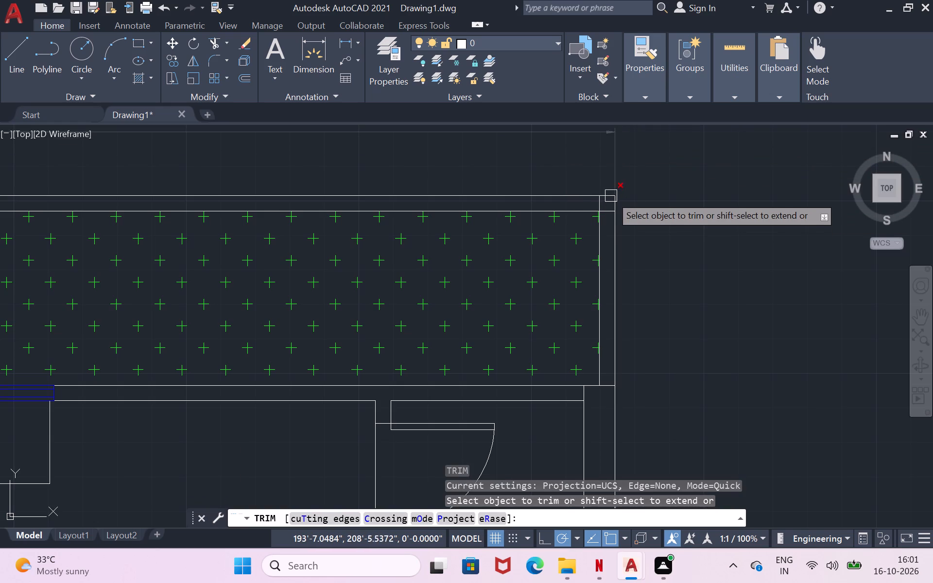
{"action": "scroll", "coordinate": [603, 205], "scroll_direction": "up", "scroll_amount": 2}
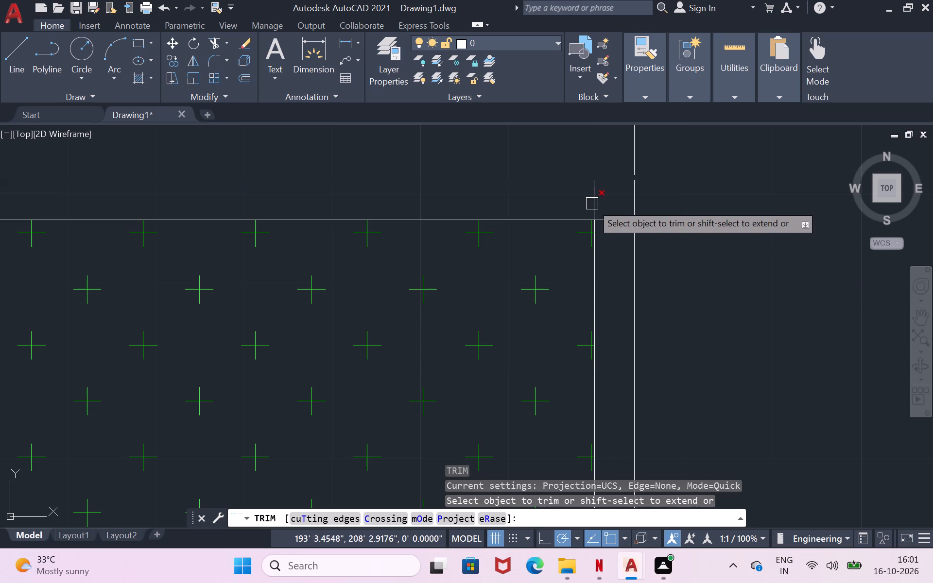
{"action": "left_click", "coordinate": [592, 204]}
{"action": "left_click", "coordinate": [610, 224]}
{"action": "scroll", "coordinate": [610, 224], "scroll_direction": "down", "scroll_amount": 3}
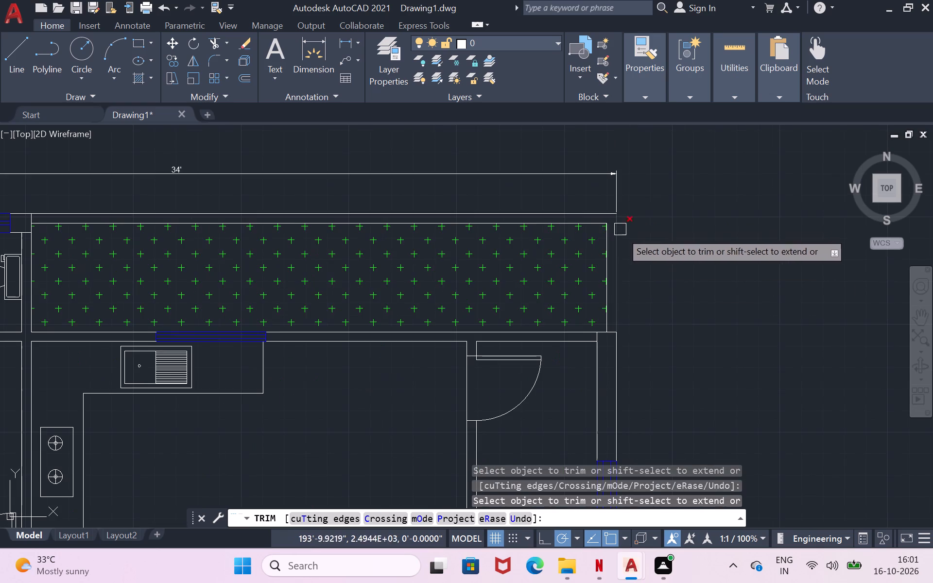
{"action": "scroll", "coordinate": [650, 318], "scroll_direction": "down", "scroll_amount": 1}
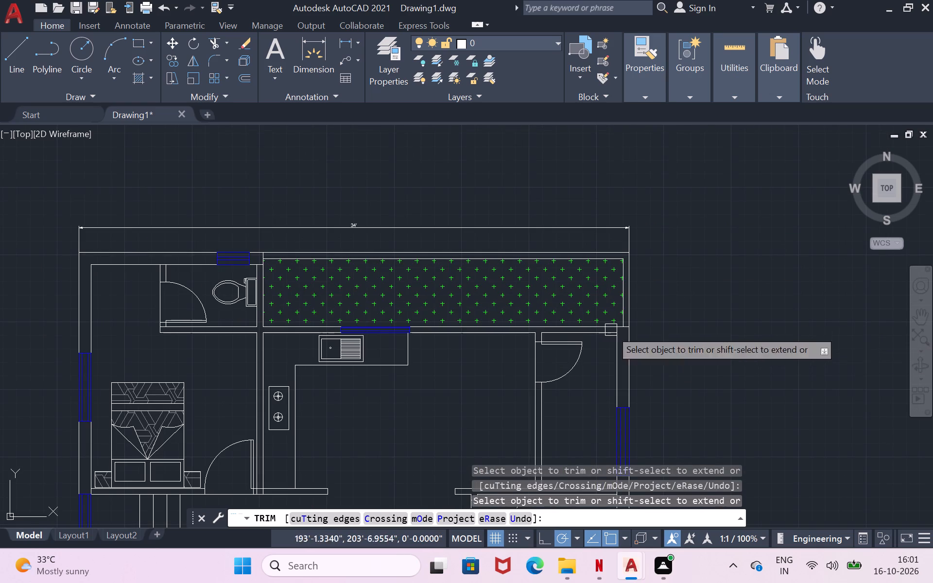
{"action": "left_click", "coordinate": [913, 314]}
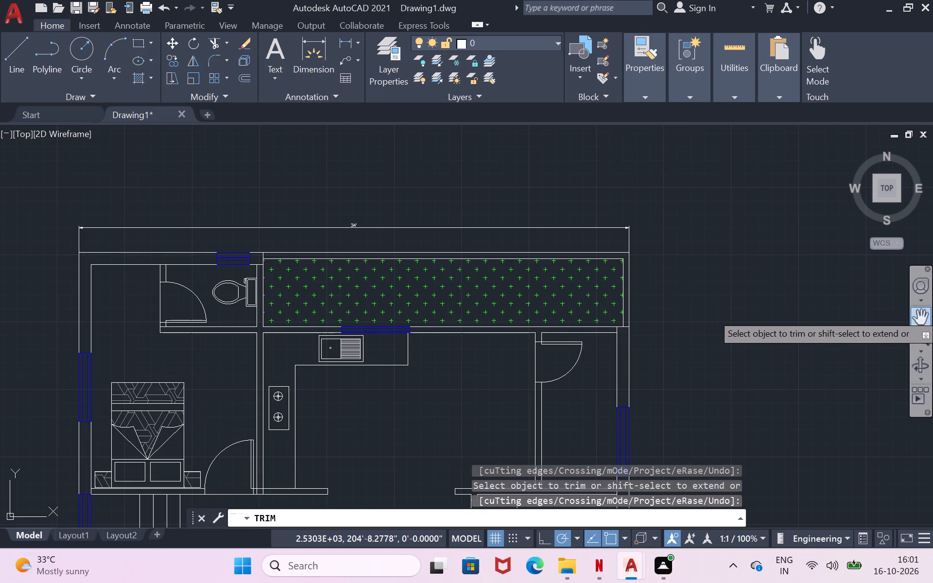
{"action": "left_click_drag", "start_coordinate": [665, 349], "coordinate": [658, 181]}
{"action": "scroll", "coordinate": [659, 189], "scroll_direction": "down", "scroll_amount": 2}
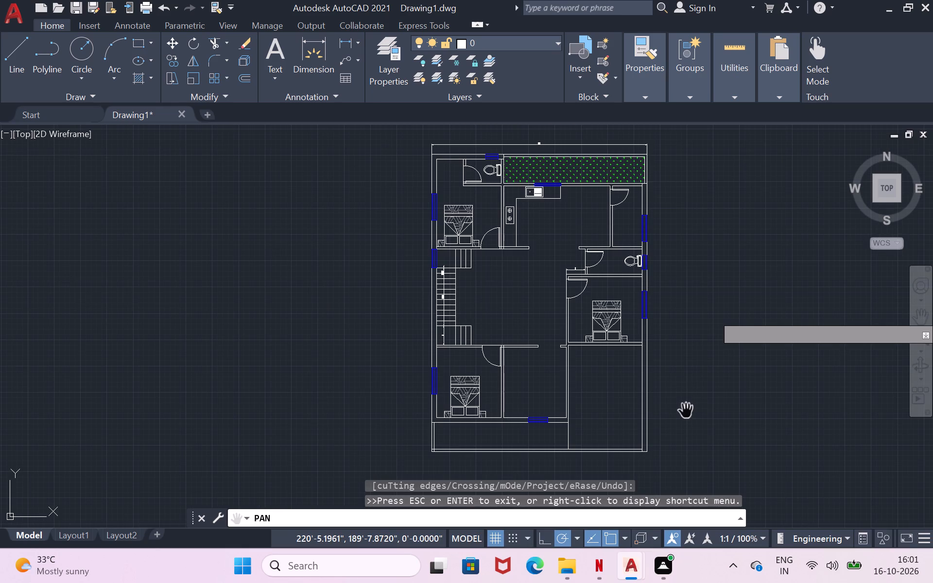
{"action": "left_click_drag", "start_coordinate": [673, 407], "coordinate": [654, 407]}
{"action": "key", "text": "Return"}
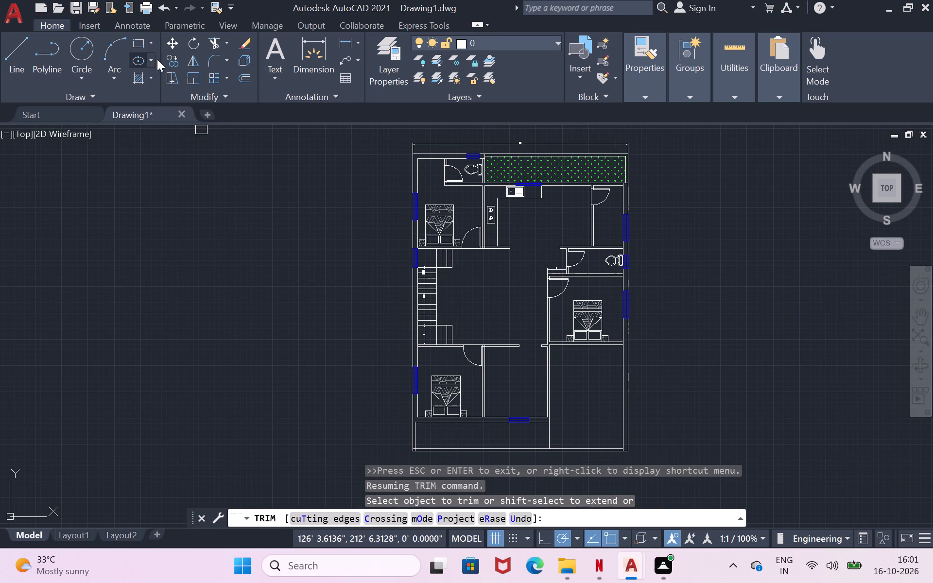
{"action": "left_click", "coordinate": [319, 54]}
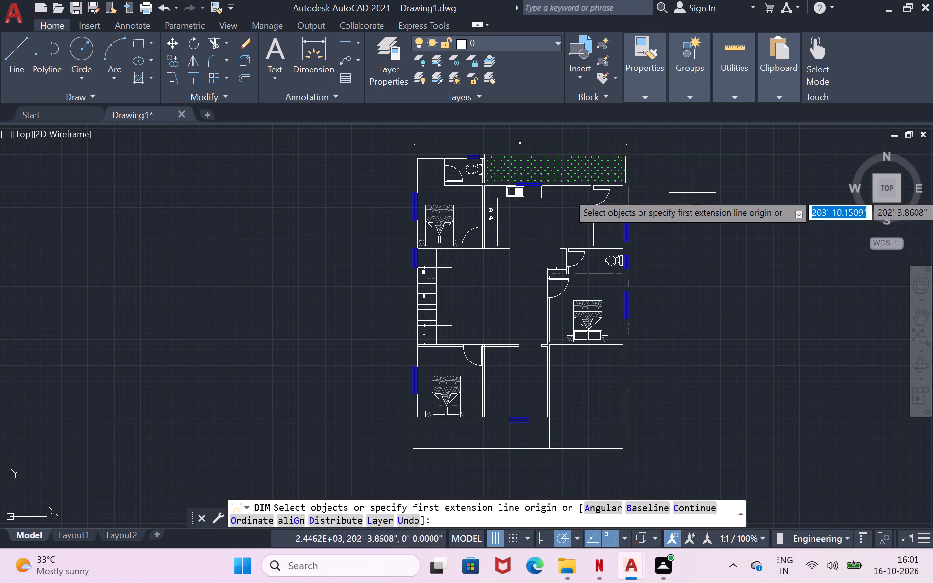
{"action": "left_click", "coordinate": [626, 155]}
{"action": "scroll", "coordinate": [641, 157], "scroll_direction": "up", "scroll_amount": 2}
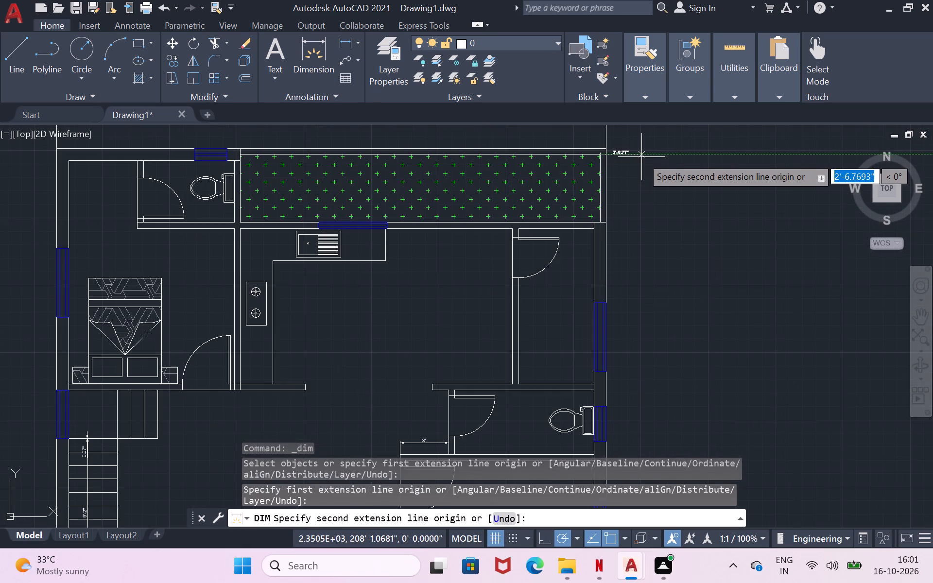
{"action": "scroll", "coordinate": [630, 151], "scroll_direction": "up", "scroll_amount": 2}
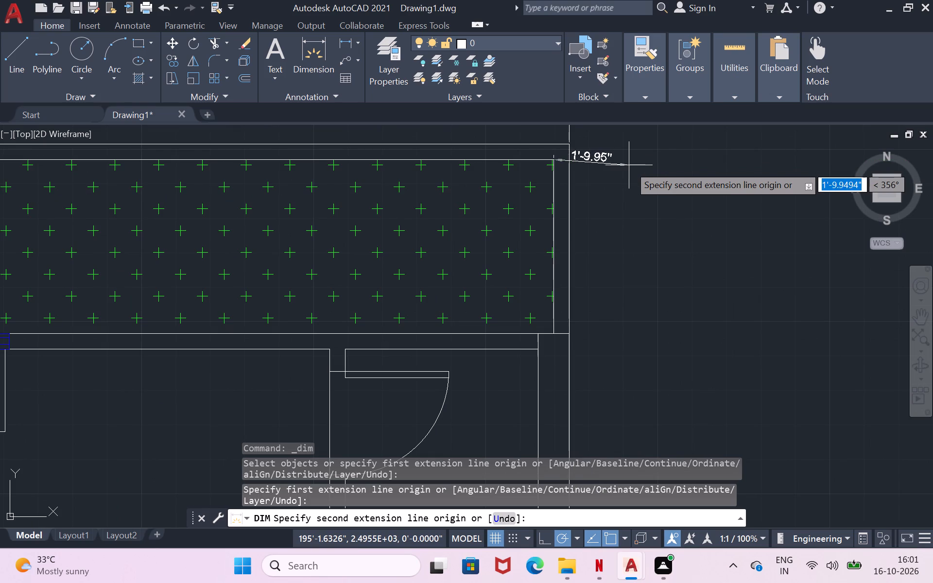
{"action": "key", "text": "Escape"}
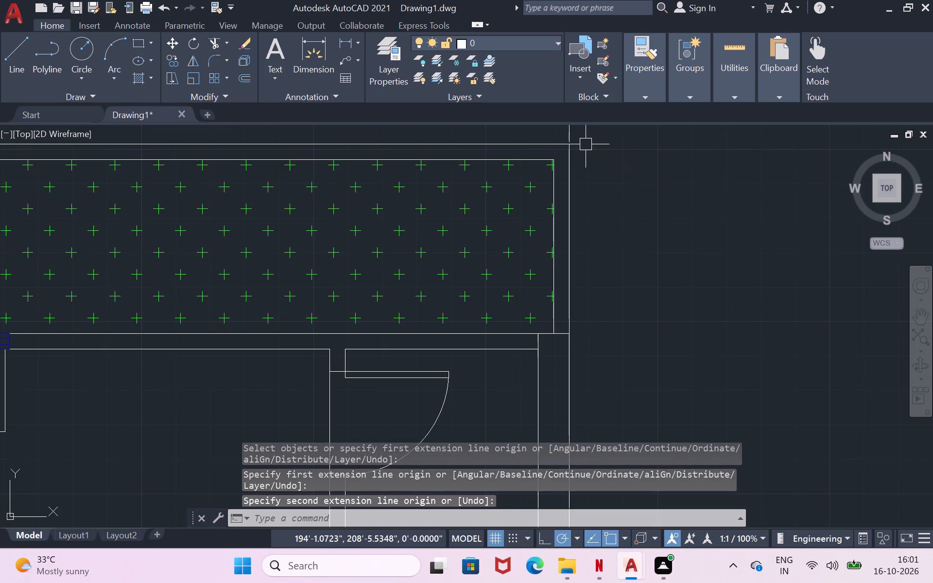
Dimension the plan's overall length between the northeast and southeast outer wall corners, placing the dimension outside the east wall.
{"action": "key", "text": "Return"}
{"action": "left_click", "coordinate": [563, 144]}
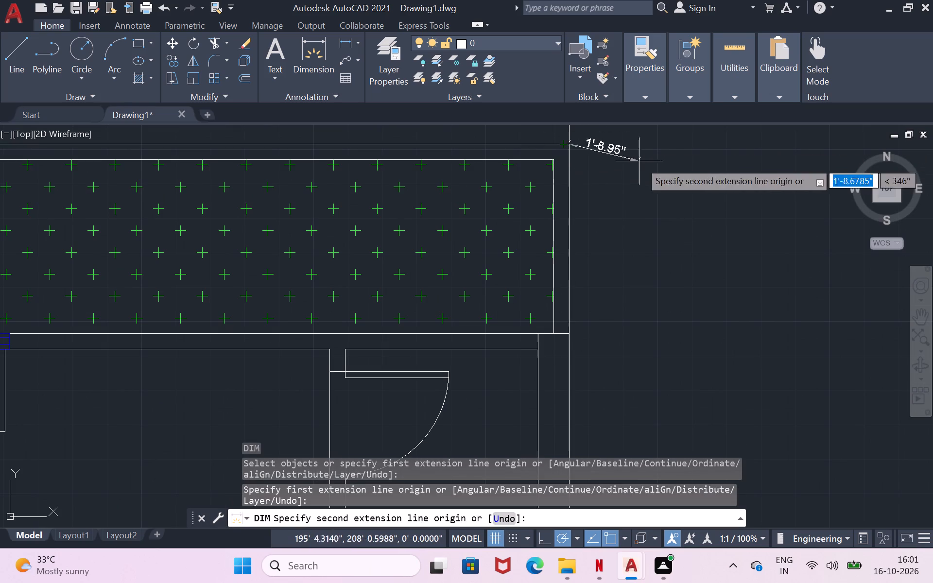
{"action": "scroll", "coordinate": [662, 205], "scroll_direction": "down", "scroll_amount": 3}
{"action": "scroll", "coordinate": [679, 329], "scroll_direction": "down", "scroll_amount": 2}
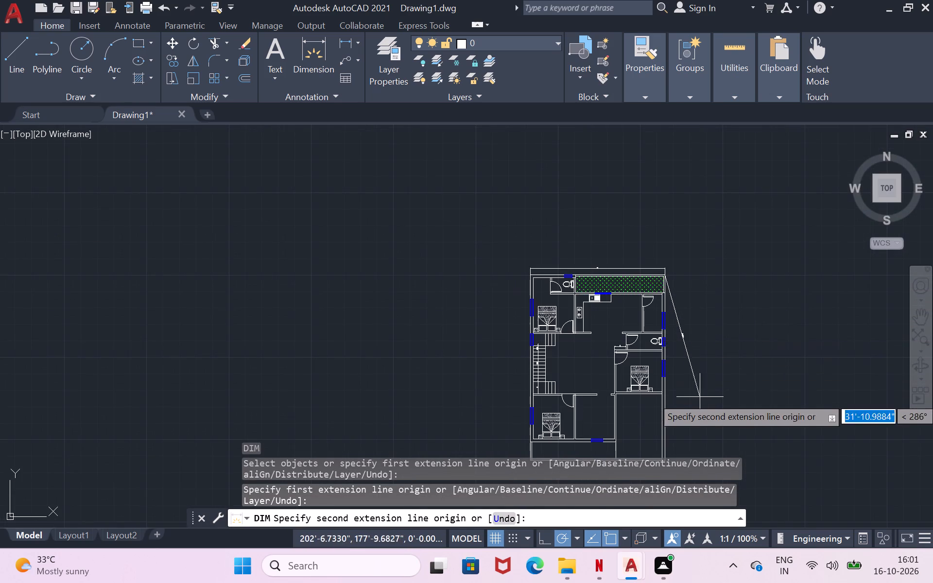
{"action": "scroll", "coordinate": [694, 420], "scroll_direction": "down", "scroll_amount": 2}
{"action": "scroll", "coordinate": [694, 444], "scroll_direction": "up", "scroll_amount": 4}
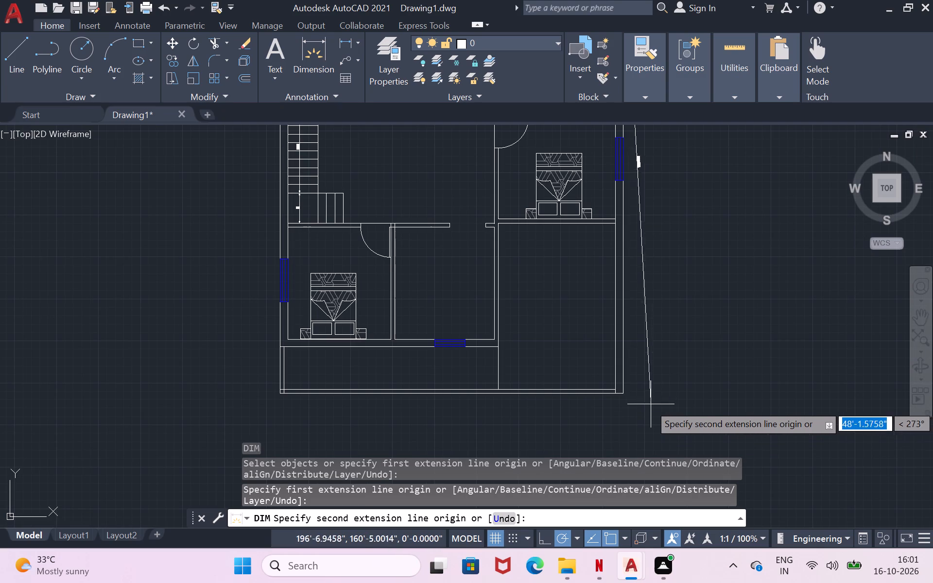
{"action": "left_click", "coordinate": [624, 388]}
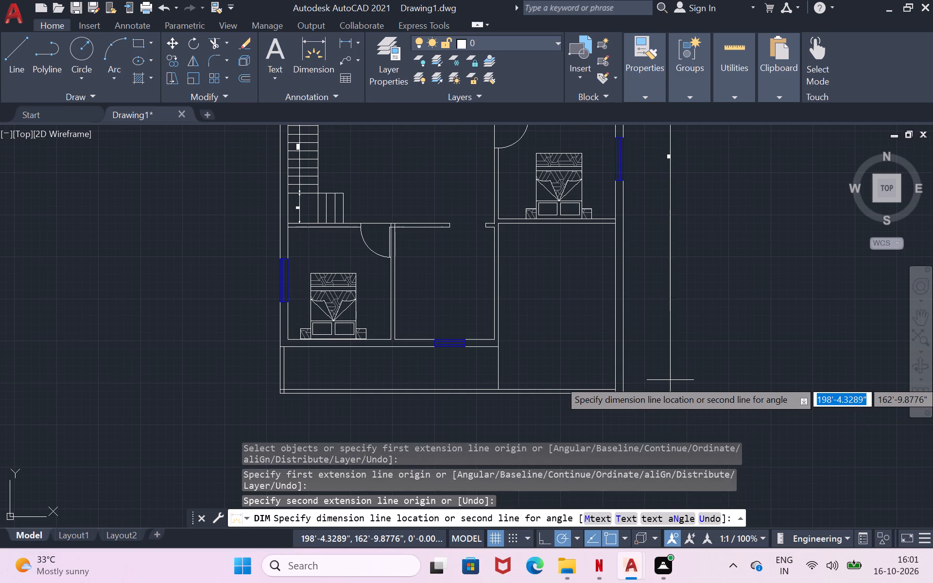
{"action": "scroll", "coordinate": [670, 380], "scroll_direction": "up", "scroll_amount": 1}
{"action": "left_click", "coordinate": [670, 380]}
{"action": "scroll", "coordinate": [666, 291], "scroll_direction": "down", "scroll_amount": 2}
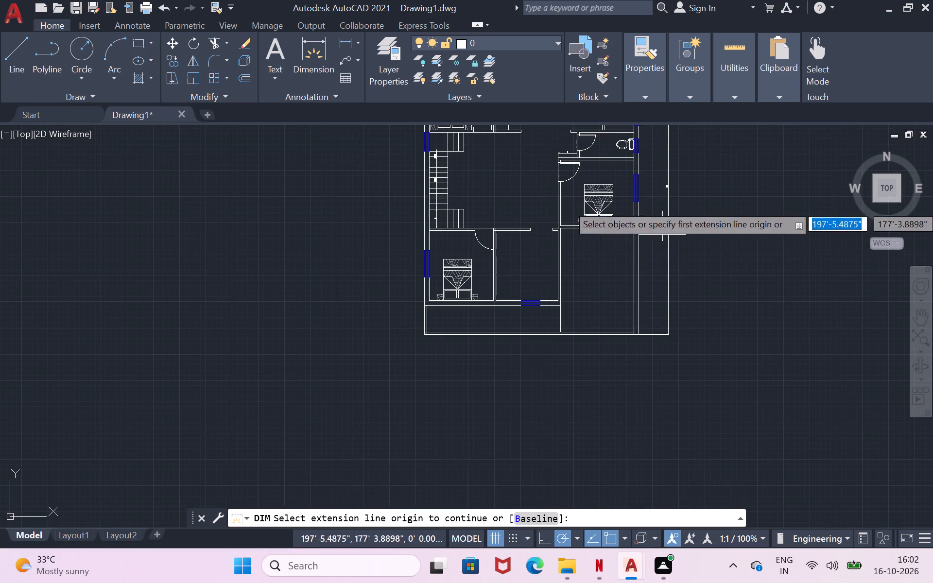
Examine the overall length dimension beside the east wall and review the complete plan with its overall dimensions.
{"action": "scroll", "coordinate": [663, 179], "scroll_direction": "up", "scroll_amount": 3}
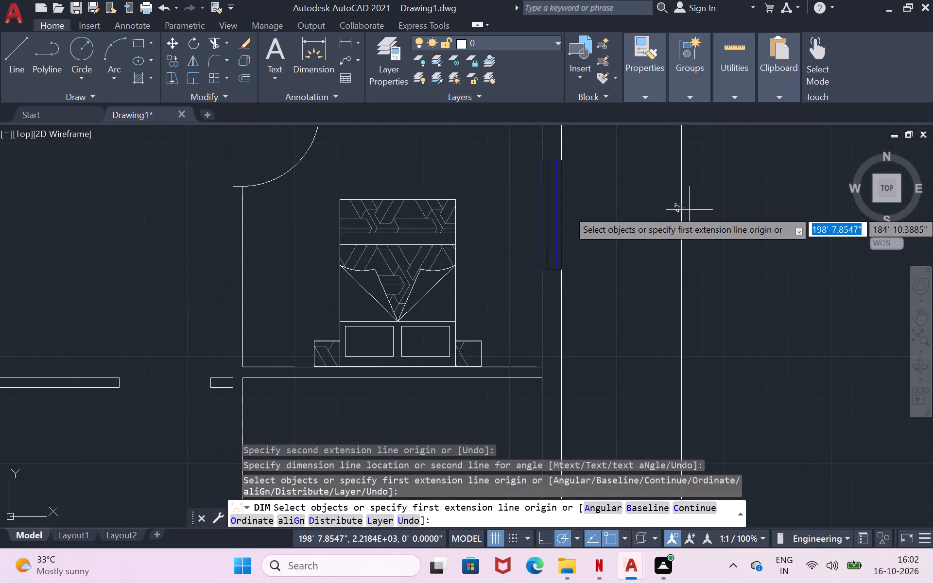
{"action": "scroll", "coordinate": [704, 210], "scroll_direction": "down", "scroll_amount": 2}
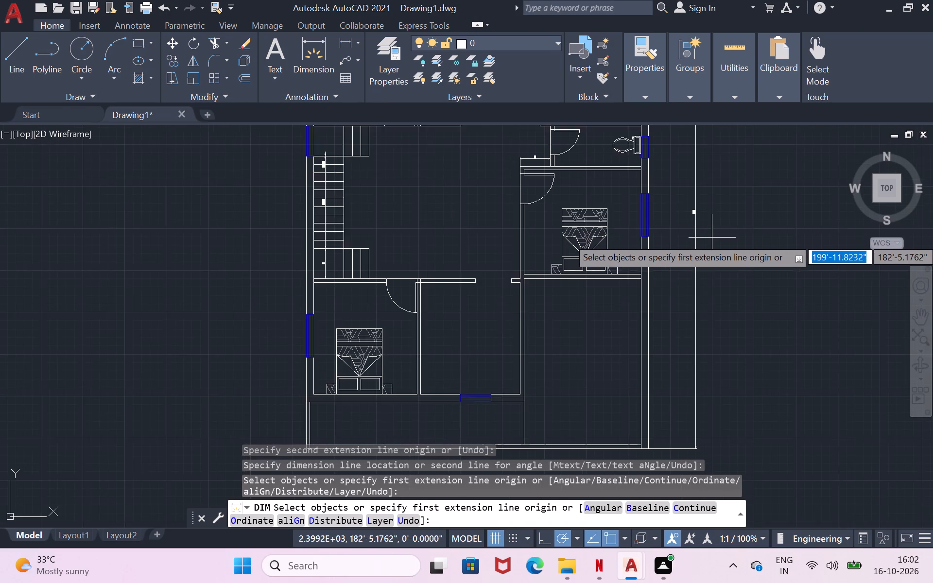
{"action": "scroll", "coordinate": [712, 238], "scroll_direction": "down", "scroll_amount": 2}
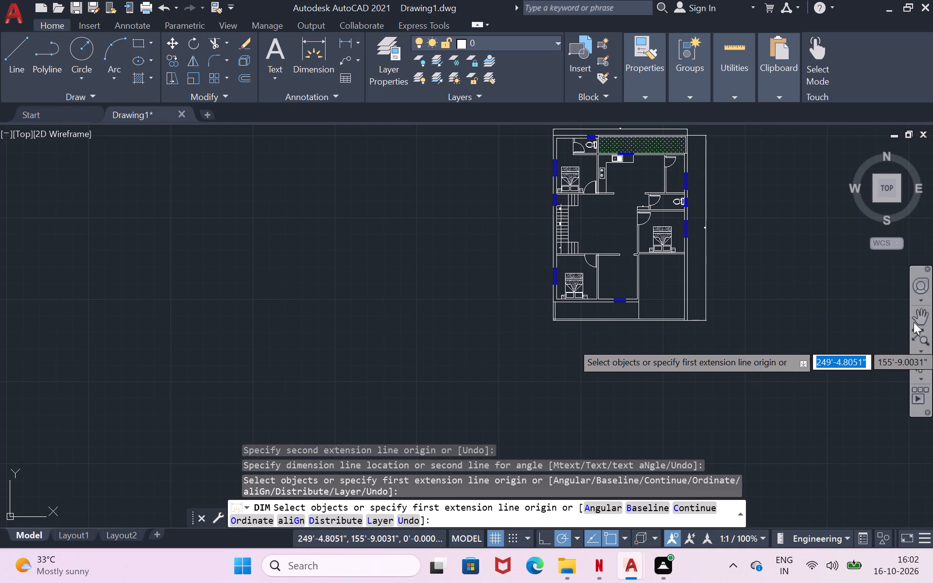
{"action": "left_click", "coordinate": [920, 312]}
{"action": "left_click_drag", "start_coordinate": [653, 249], "coordinate": [610, 317]}
{"action": "scroll", "coordinate": [590, 291], "scroll_direction": "up", "scroll_amount": 1}
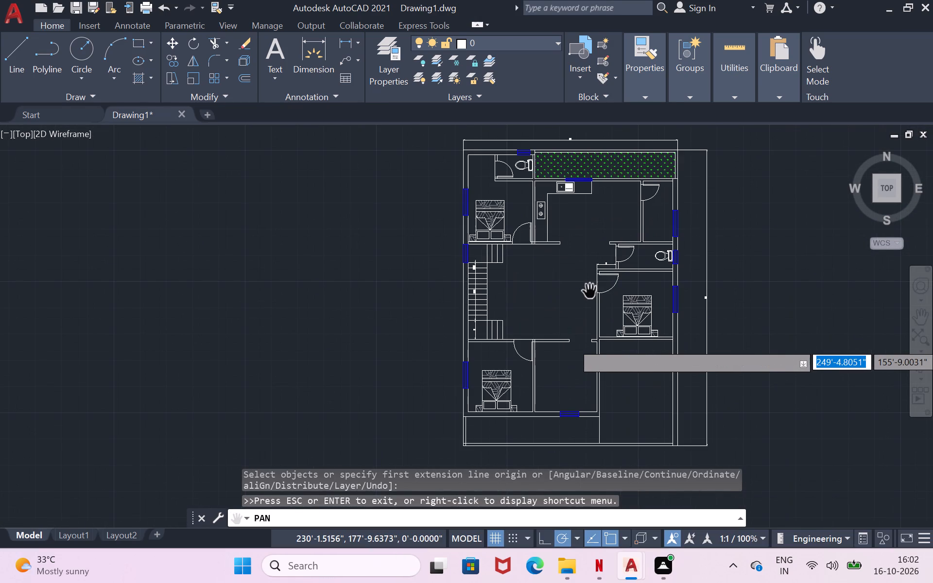
{"action": "scroll", "coordinate": [590, 291], "scroll_direction": "up", "scroll_amount": 1}
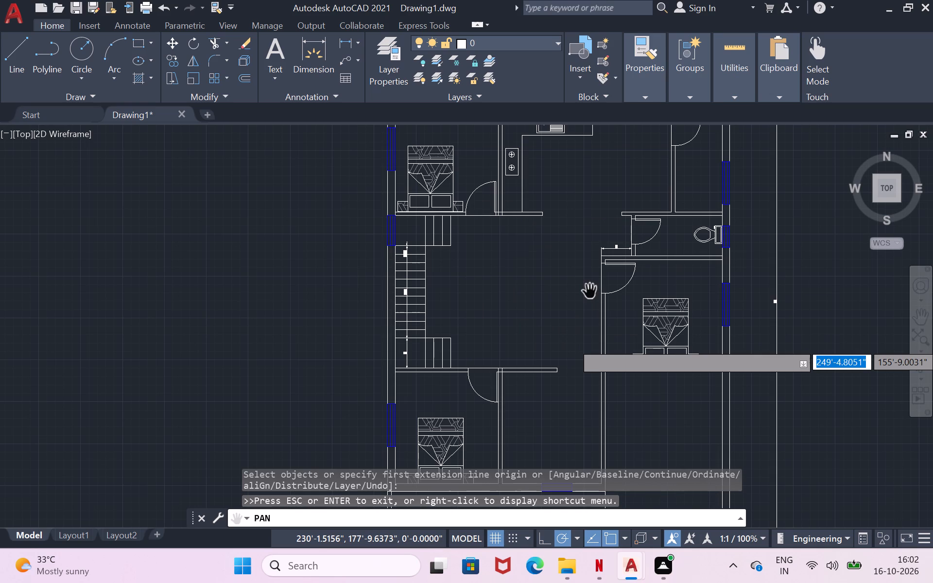
{"action": "scroll", "coordinate": [547, 288], "scroll_direction": "down", "scroll_amount": 1}
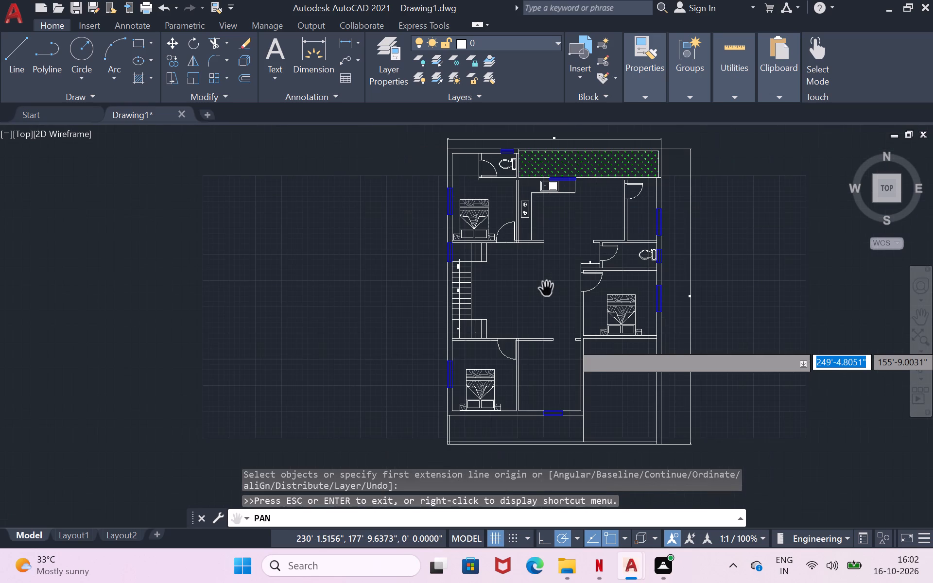
{"action": "key", "text": "Return"}
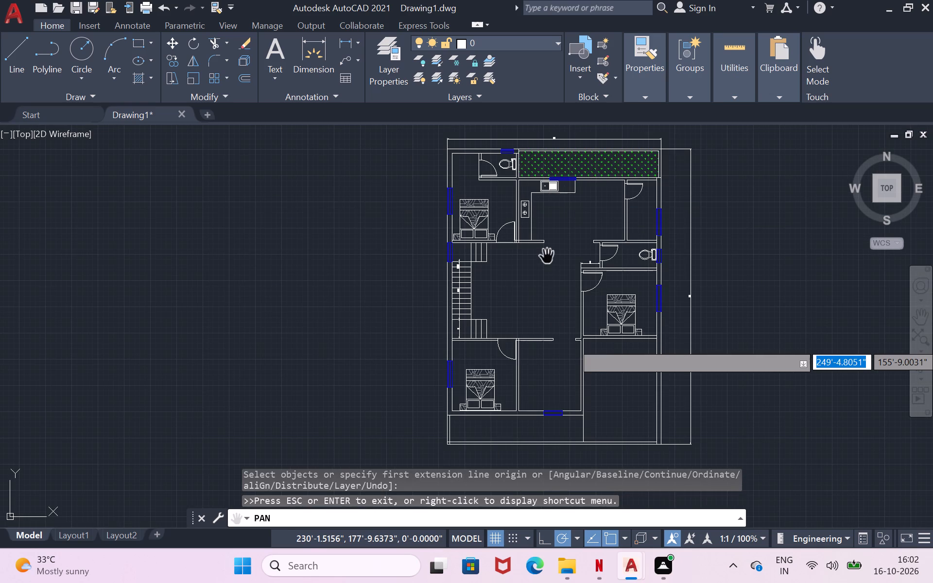
{"action": "key", "text": "Escape"}
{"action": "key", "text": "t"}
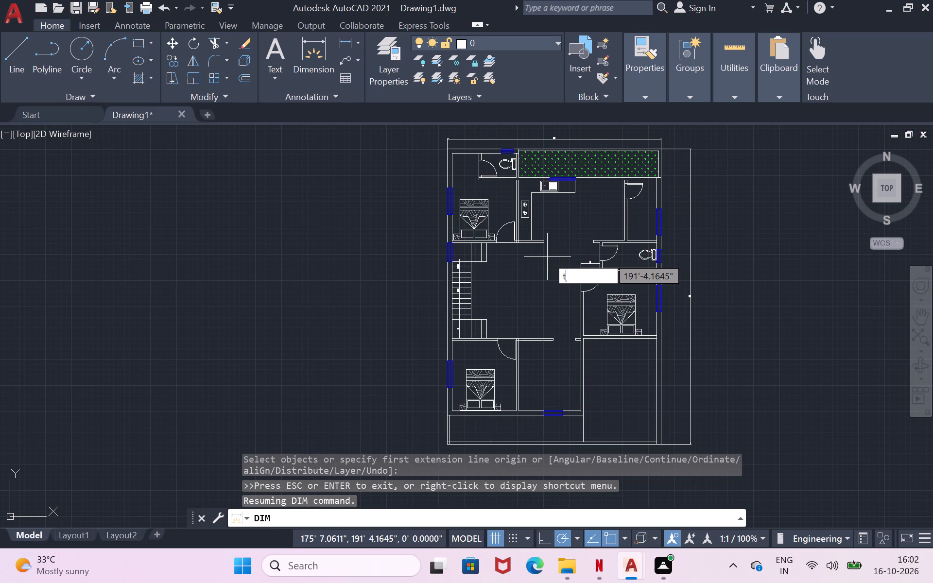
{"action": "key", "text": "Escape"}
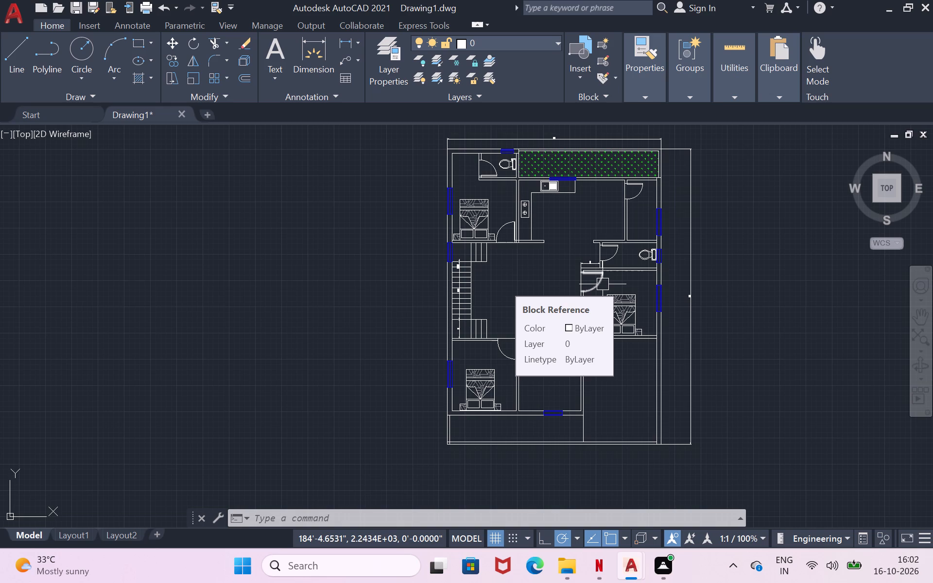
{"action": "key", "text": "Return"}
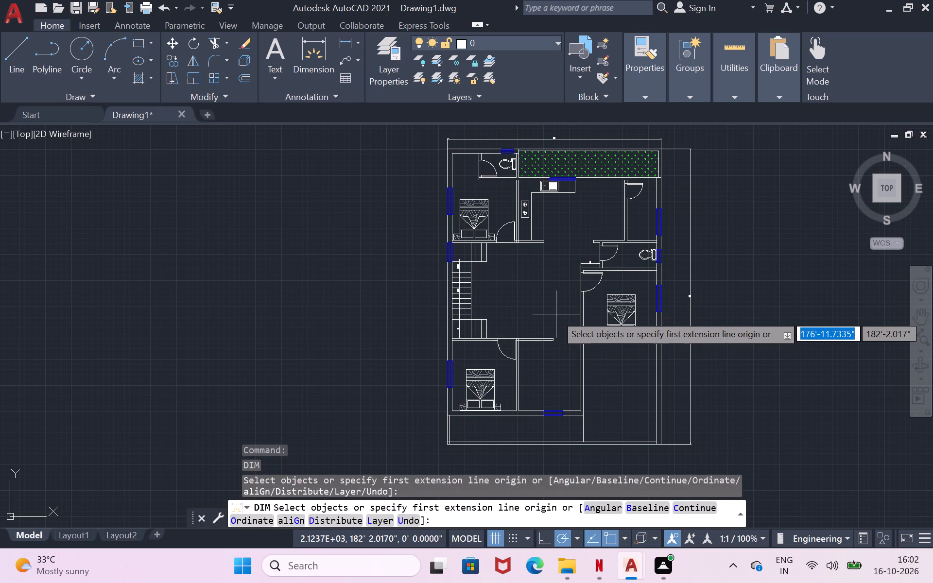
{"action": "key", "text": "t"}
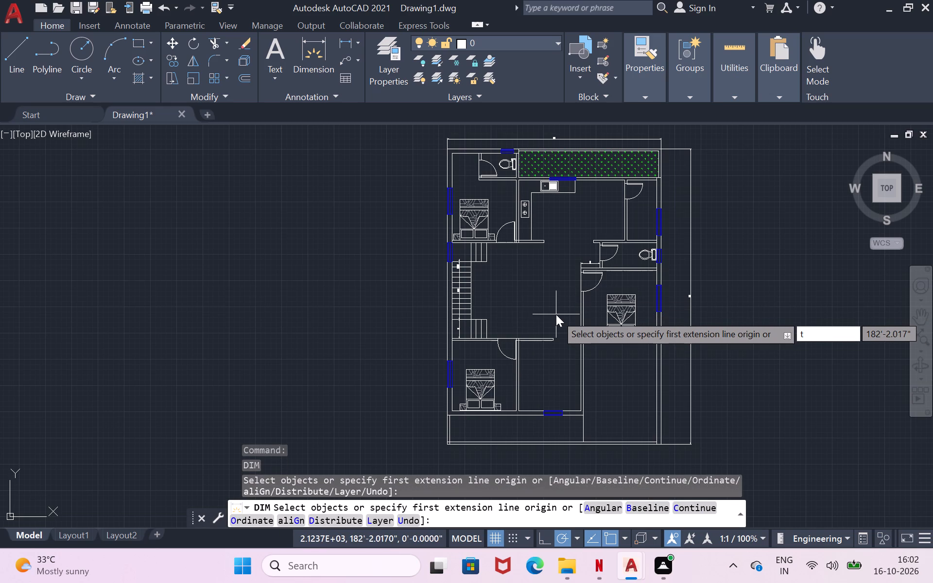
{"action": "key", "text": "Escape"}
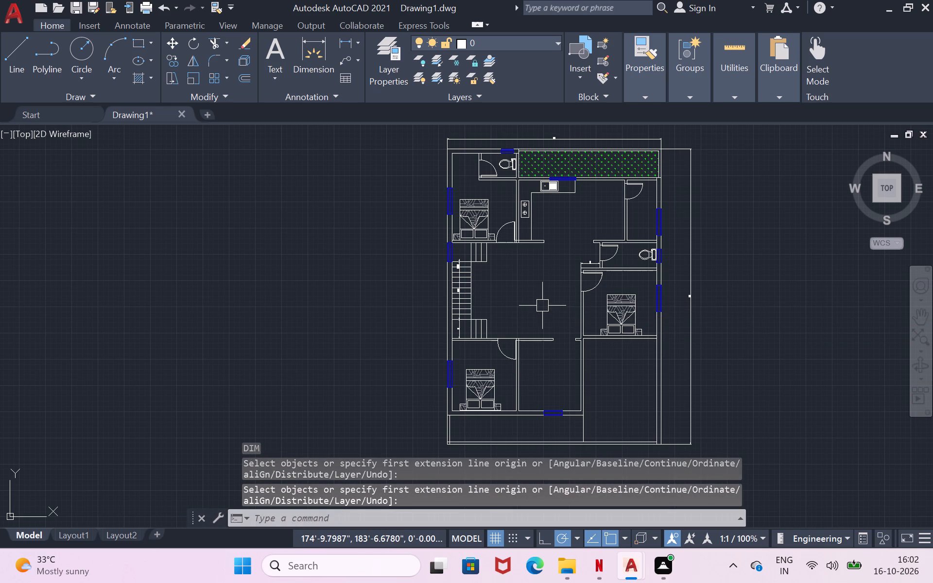
Place a multiline text box in the southwest bedroom, in the open floor area north of the bed.
{"action": "key", "text": "t"}
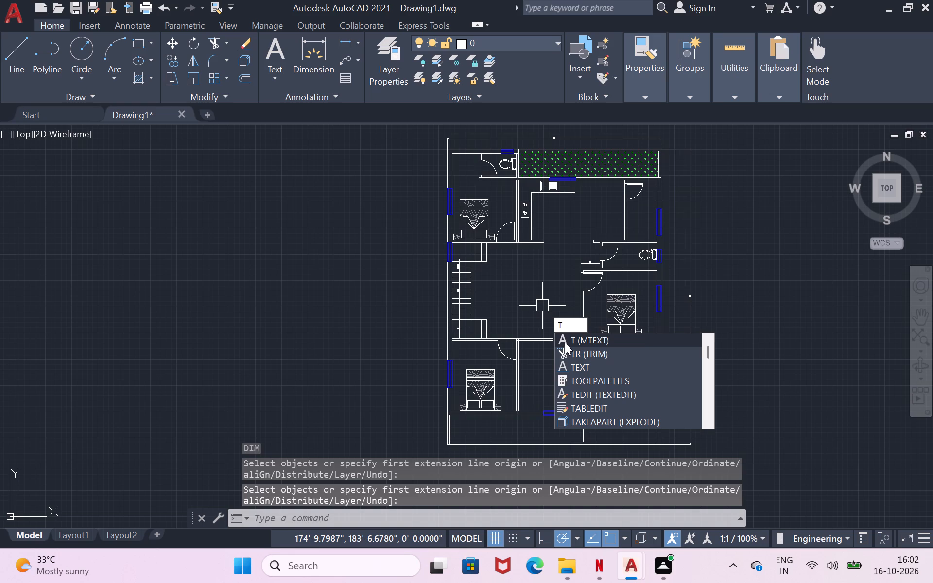
{"action": "left_click", "coordinate": [572, 337]}
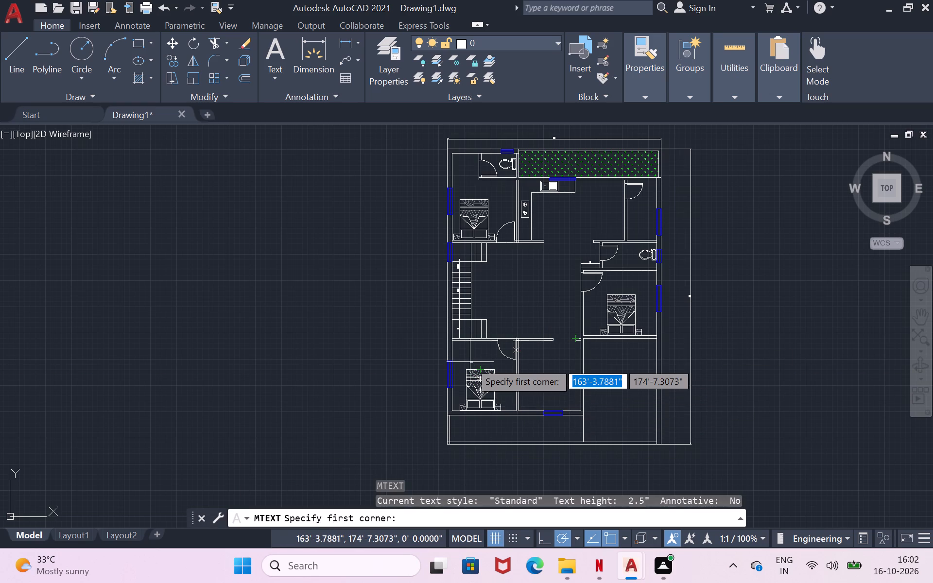
{"action": "scroll", "coordinate": [470, 362], "scroll_direction": "up", "scroll_amount": 3}
{"action": "left_click", "coordinate": [441, 320]}
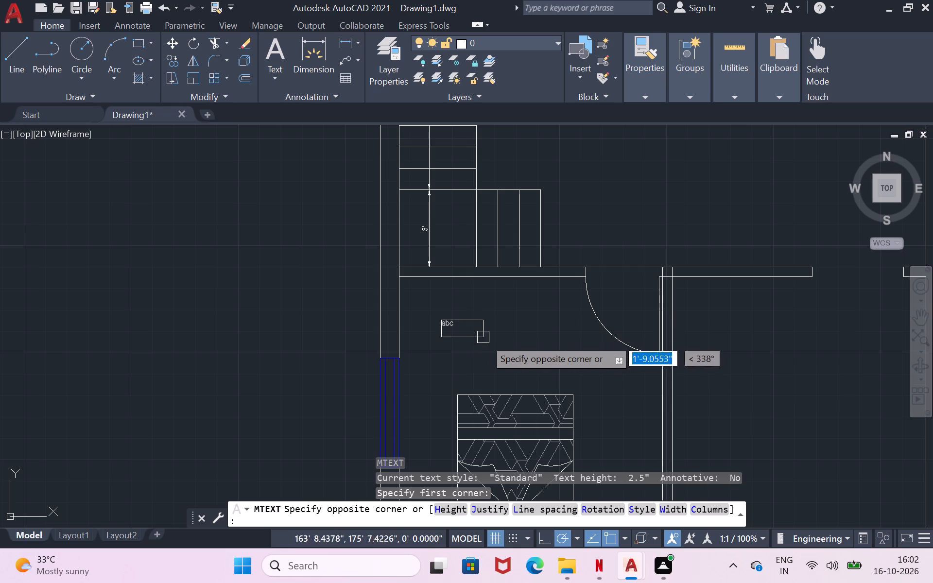
{"action": "left_click", "coordinate": [501, 349]}
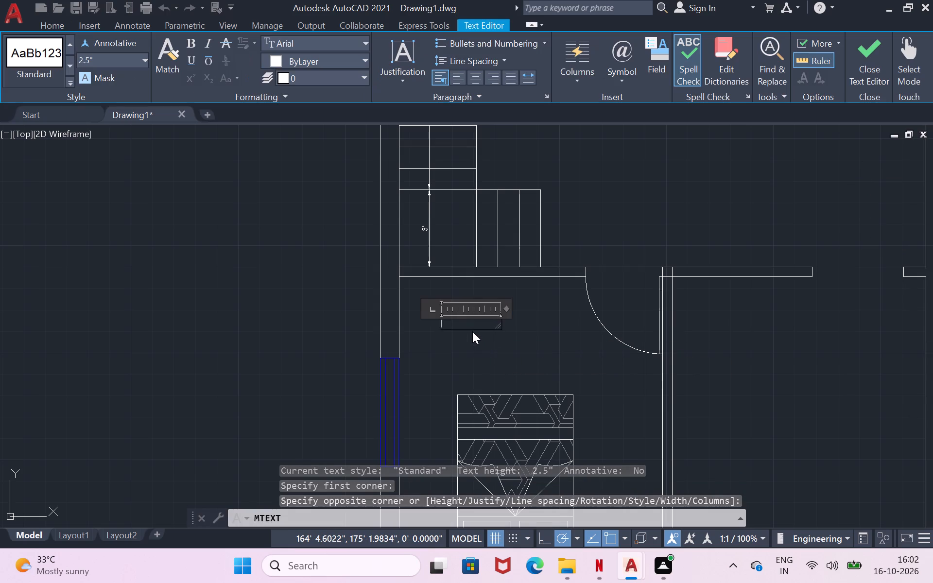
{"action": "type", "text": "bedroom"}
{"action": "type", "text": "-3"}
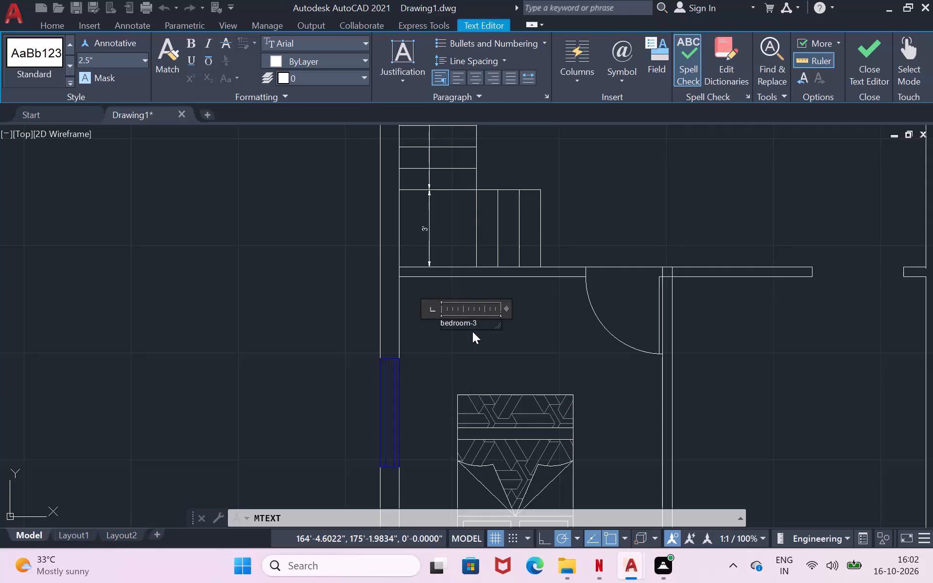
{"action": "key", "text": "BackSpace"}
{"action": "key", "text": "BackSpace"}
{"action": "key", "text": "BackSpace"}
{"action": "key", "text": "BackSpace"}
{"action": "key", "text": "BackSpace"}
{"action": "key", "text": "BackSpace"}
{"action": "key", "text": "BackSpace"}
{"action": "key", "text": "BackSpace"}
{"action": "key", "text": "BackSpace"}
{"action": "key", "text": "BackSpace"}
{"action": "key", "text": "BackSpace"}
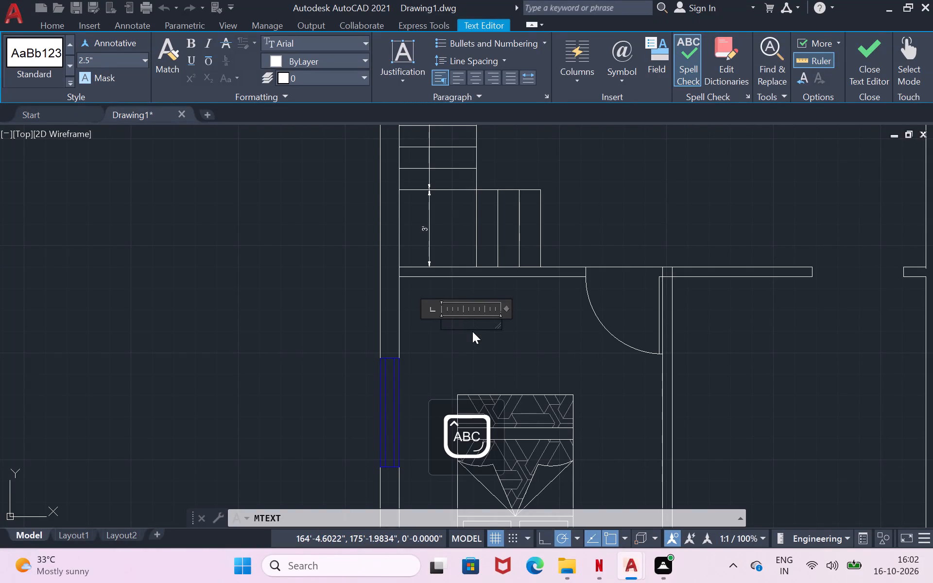
Label the southwest bedroom BEDROOM-3 in capitals, with the size 10'8"X12'3" on a second line, and finish the text.
{"action": "type", "text": "BEDROOM-3"}
{"action": "key", "text": "Return"}
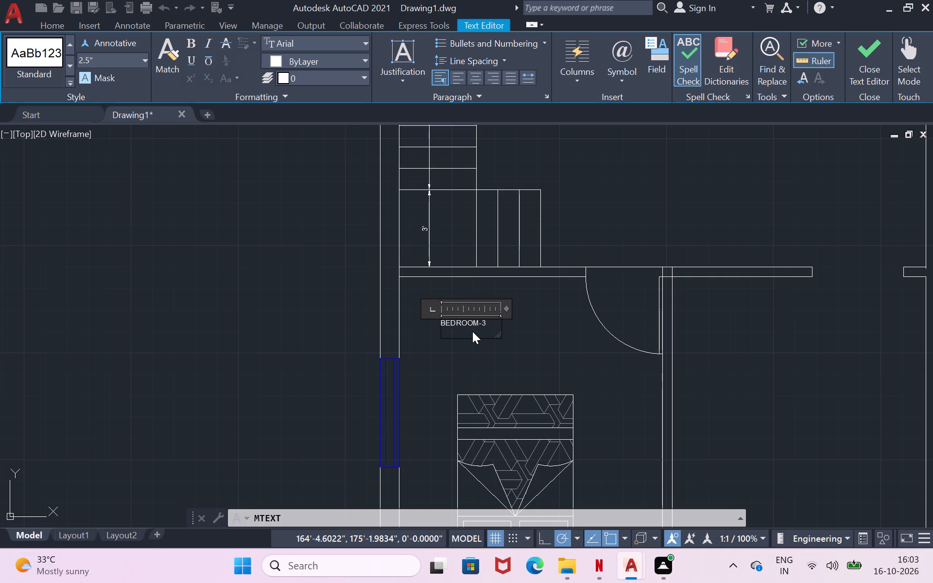
{"action": "type", "text": "10"}
{"action": "key", "text": "apostrophe"}
{"action": "key", "text": "8"}
{"action": "key", "text": "shift+quotedbl"}
{"action": "key", "text": "x"}
{"action": "type", "text": "12'3"}
{"action": "key", "text": "shift+quotedbl"}
{"action": "key", "text": "Return"}
{"action": "left_click", "coordinate": [514, 344]}
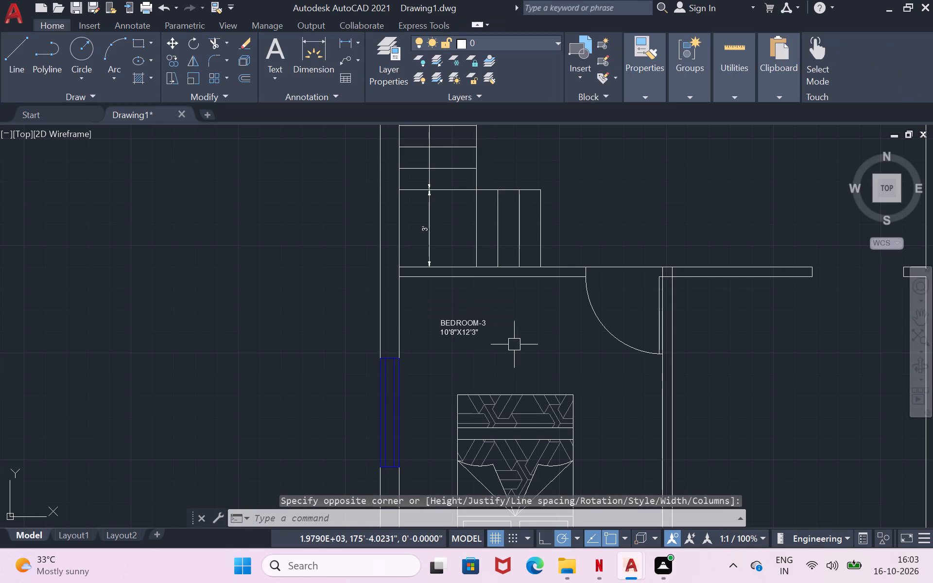
Add multiline text in the room east of BEDROOM-3 reading DRAWING ROOM, with 9'0"X12'-3" on a second line.
{"action": "scroll", "coordinate": [529, 327], "scroll_direction": "down", "scroll_amount": 2}
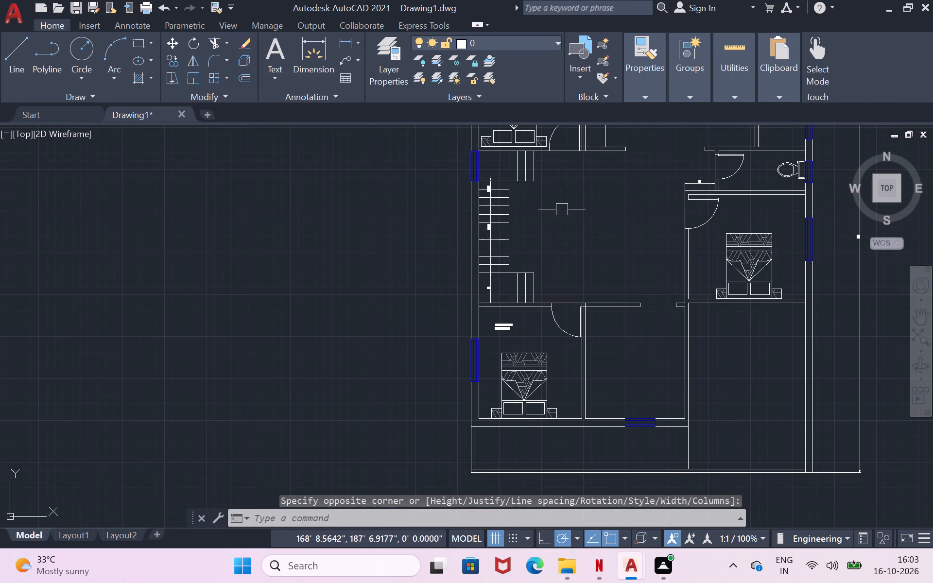
{"action": "scroll", "coordinate": [629, 399], "scroll_direction": "up", "scroll_amount": 1}
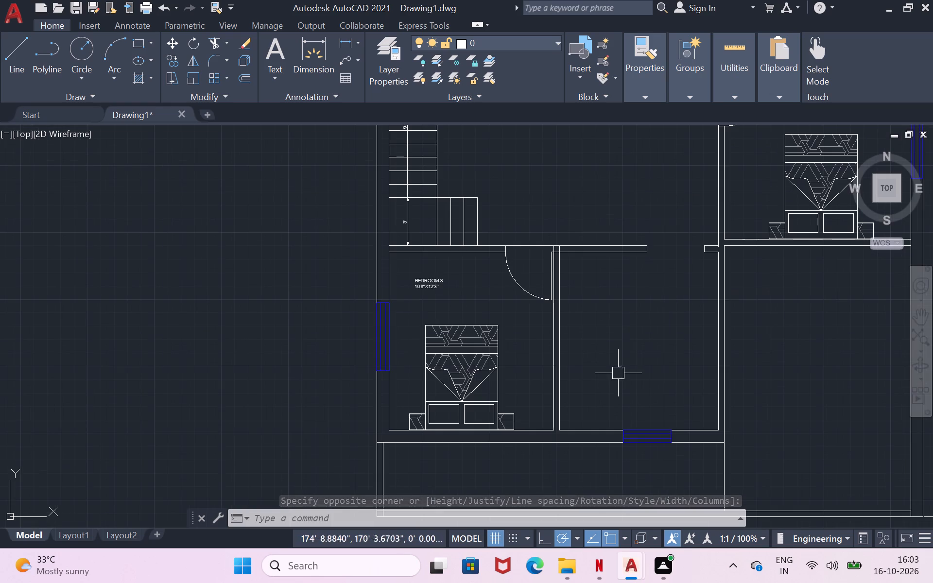
{"action": "key", "text": "Return"}
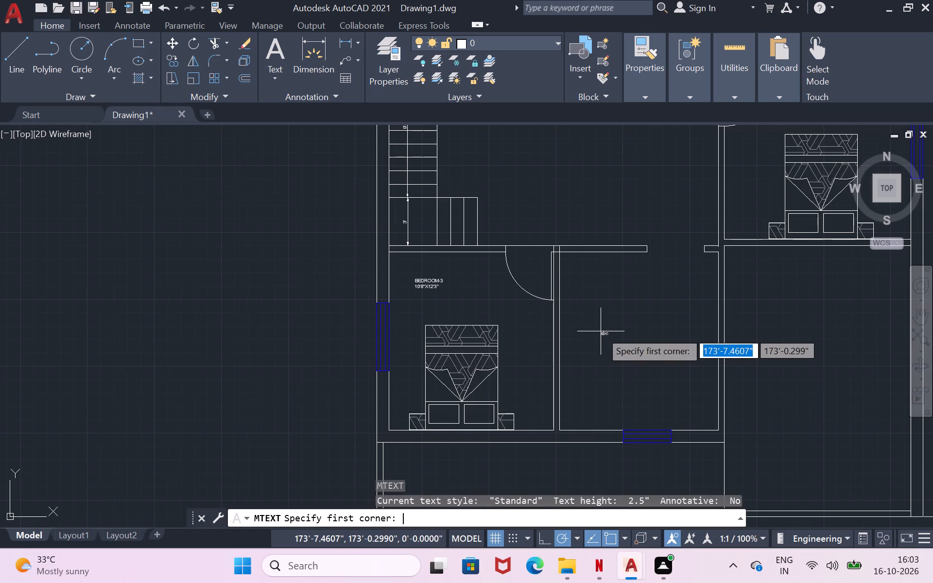
{"action": "left_click", "coordinate": [587, 308]}
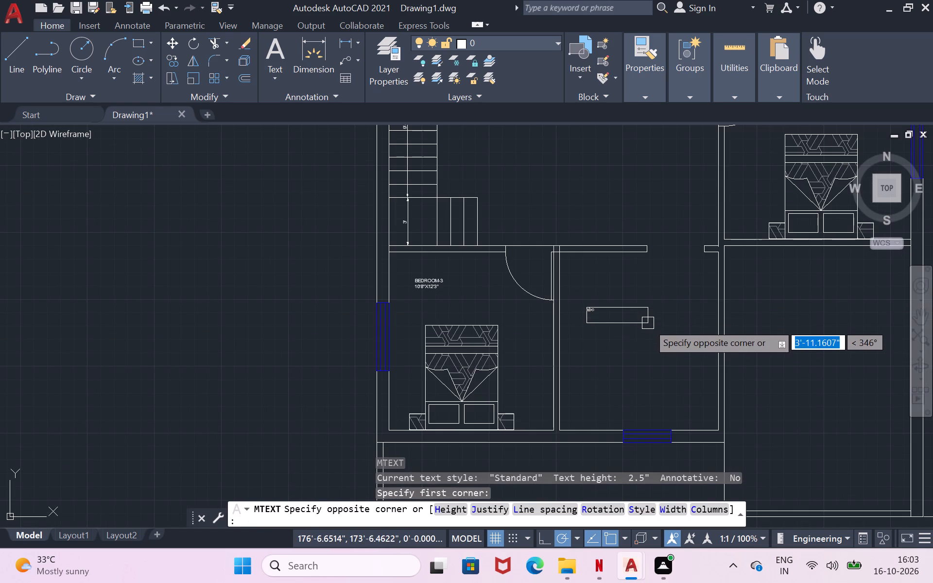
{"action": "left_click", "coordinate": [648, 323]}
{"action": "key", "text": "d"}
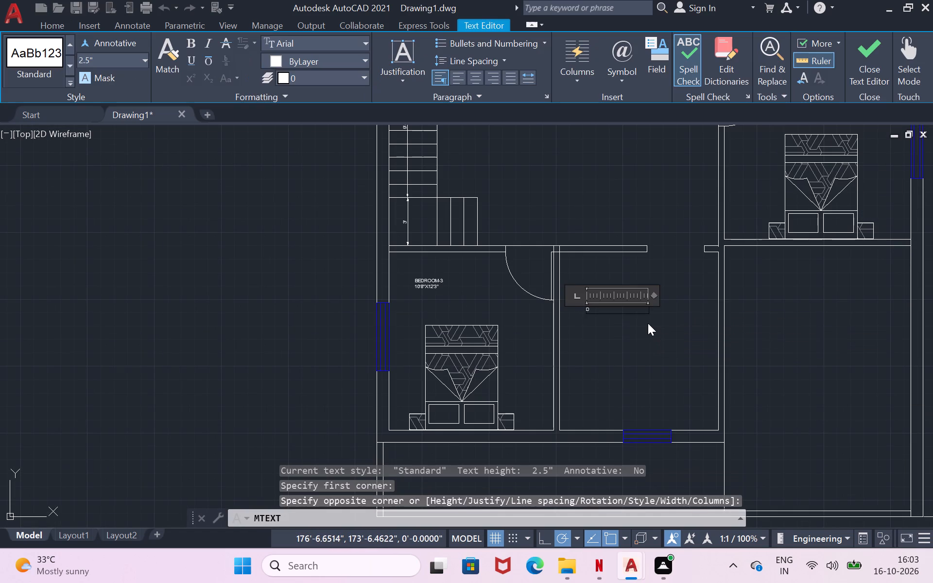
{"action": "type", "text": "RAW"}
{"action": "type", "text": "ING ROOM"}
{"action": "key", "text": "Return"}
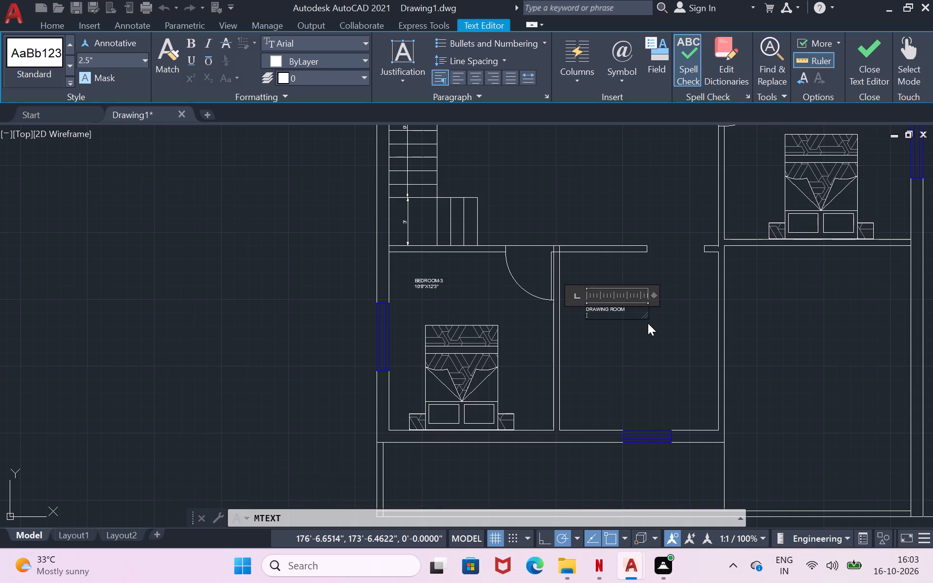
{"action": "key", "text": "9"}
{"action": "key", "text": "apostrophe"}
{"action": "key", "text": "0"}
{"action": "key", "text": "shift+quotedbl"}
{"action": "key", "text": "x"}
{"action": "type", "text": "12"}
{"action": "type", "text": "'-"}
{"action": "key", "text": "3"}
{"action": "key", "text": "shift+quotedbl"}
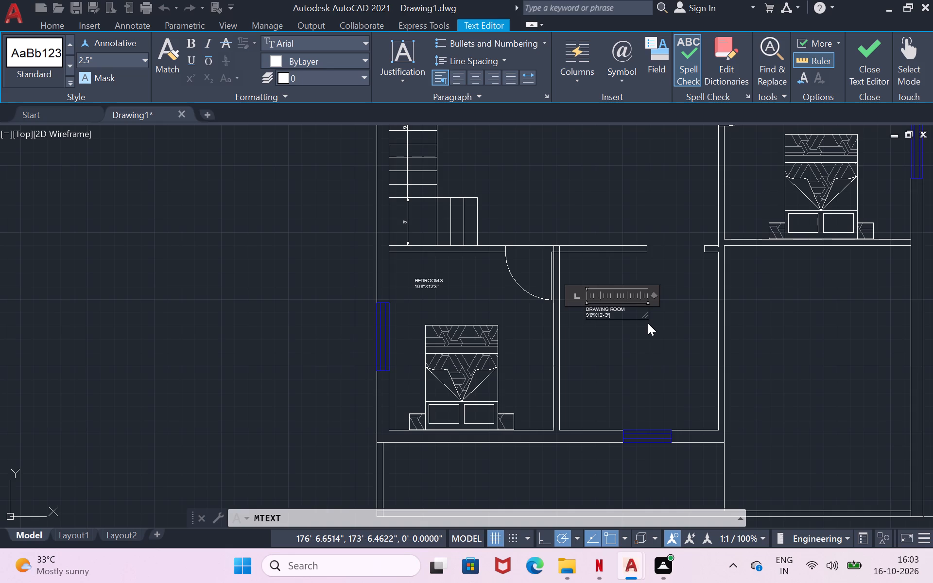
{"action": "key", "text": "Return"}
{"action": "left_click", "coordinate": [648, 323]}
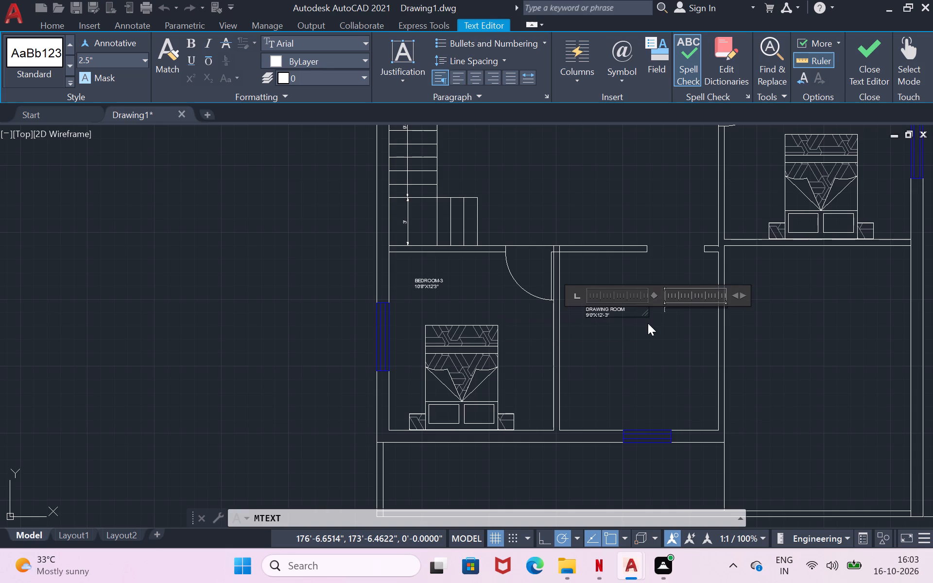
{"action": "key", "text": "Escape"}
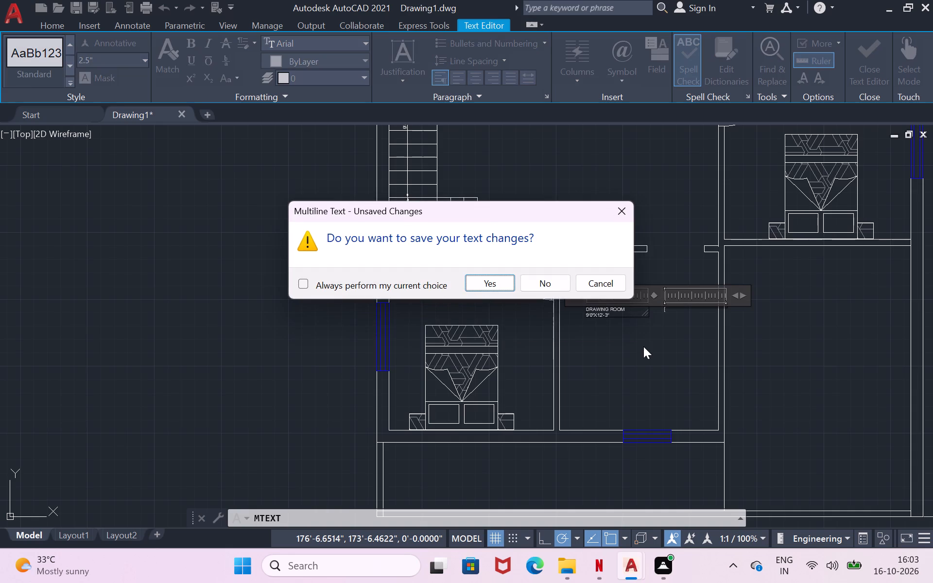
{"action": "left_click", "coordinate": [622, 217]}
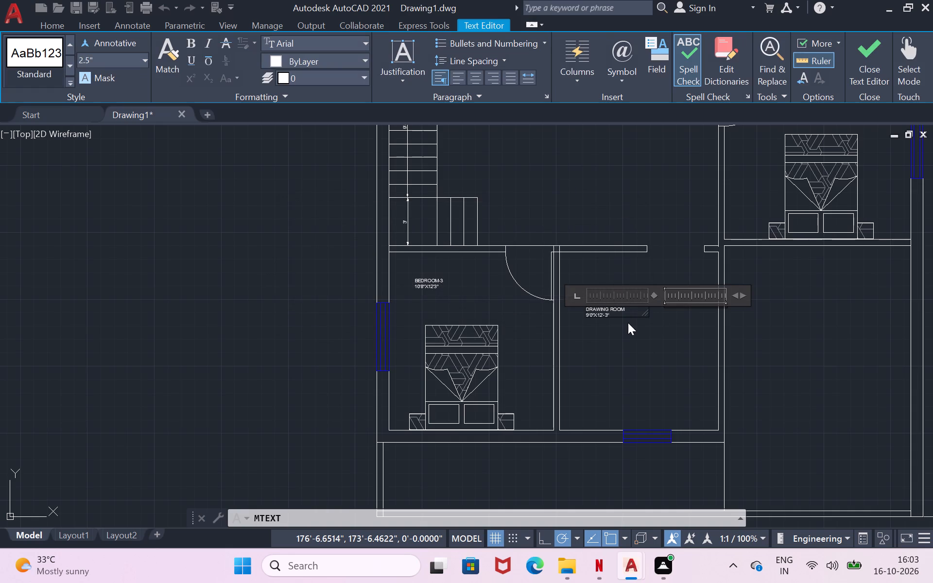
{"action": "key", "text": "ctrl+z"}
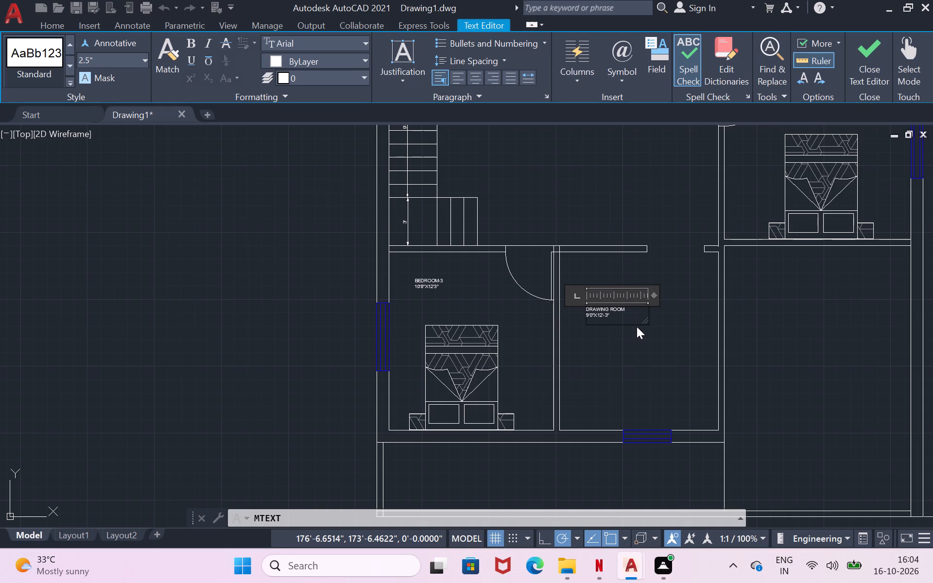
Finish the DRAWING ROOM text and leave the text editor.
{"action": "key", "text": "Return"}
{"action": "left_click", "coordinate": [637, 326]}
{"action": "left_click", "coordinate": [637, 326]}
{"action": "key", "text": "space"}
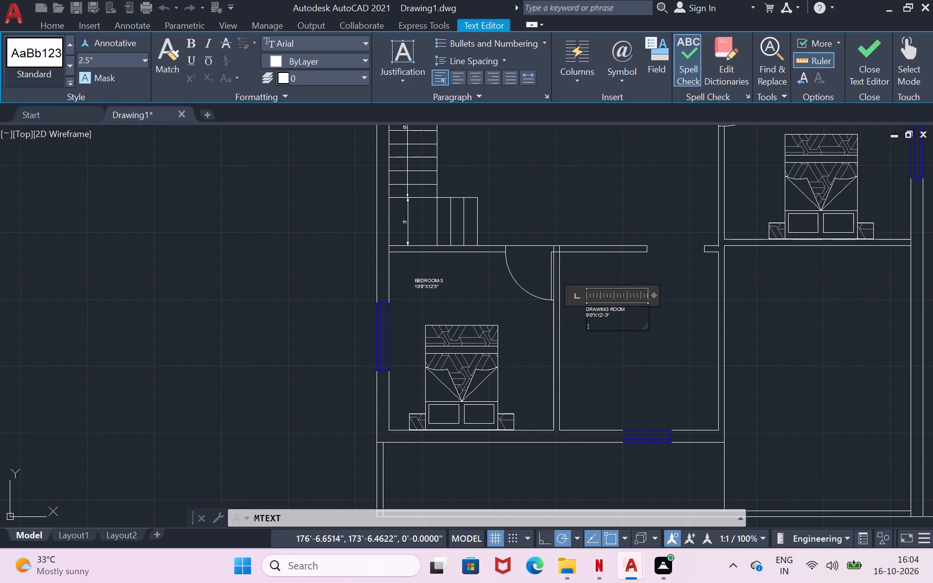
{"action": "key", "text": "space"}
{"action": "left_click", "coordinate": [639, 334]}
Place a multiline text box in the central hall, just east of the staircase, and narrow it to stay within the hall.
{"action": "key", "text": "Return"}
{"action": "left_click", "coordinate": [639, 334]}
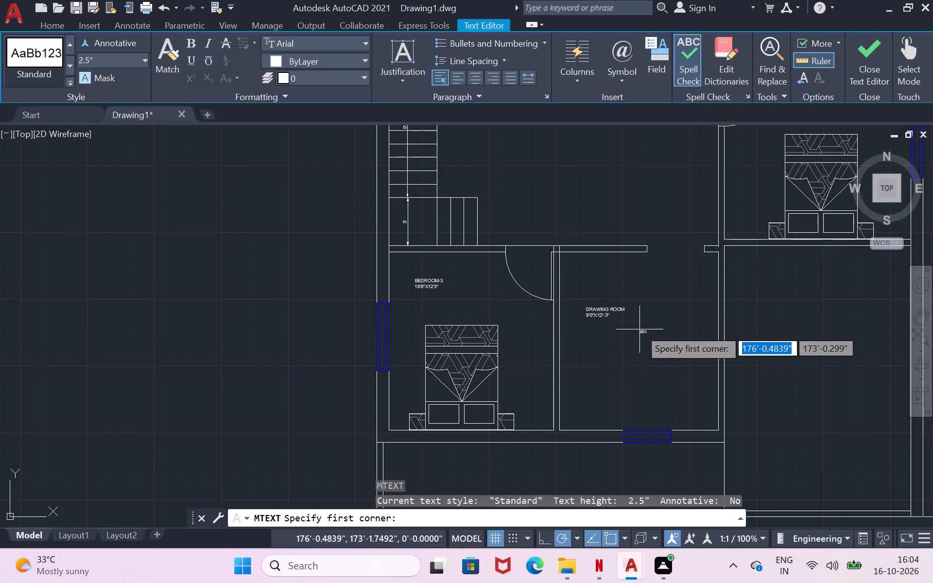
{"action": "scroll", "coordinate": [655, 282], "scroll_direction": "down", "scroll_amount": 2}
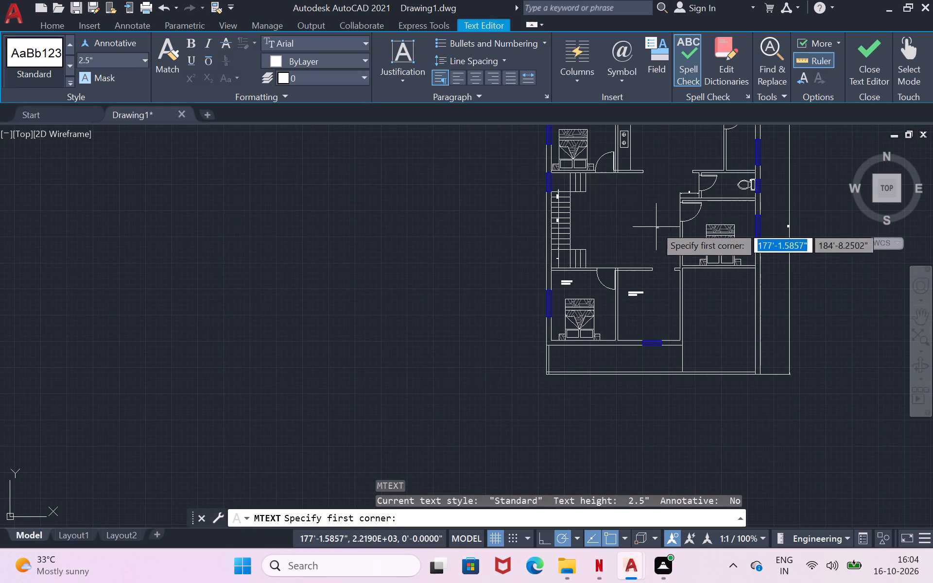
{"action": "key", "text": "Return"}
{"action": "left_click", "coordinate": [612, 211]}
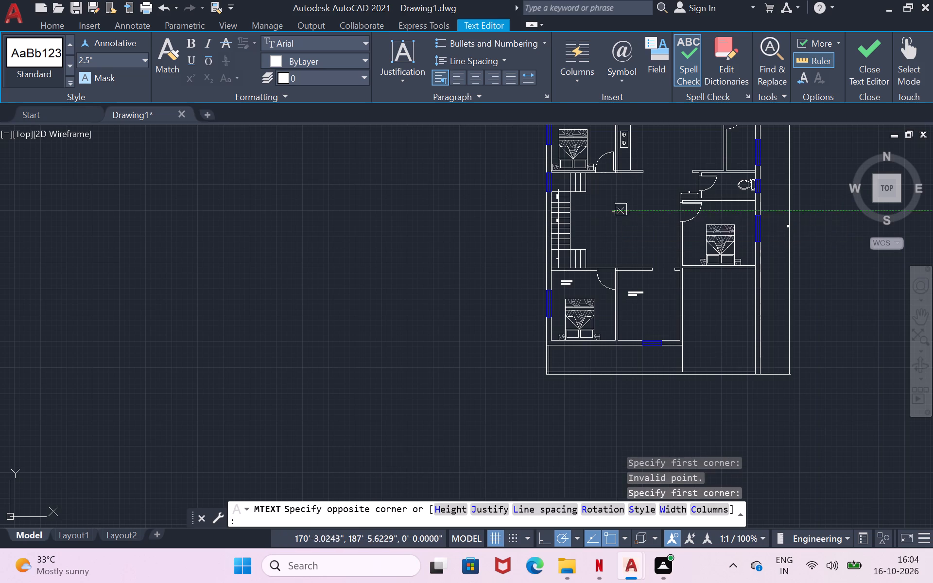
{"action": "left_click", "coordinate": [644, 230]}
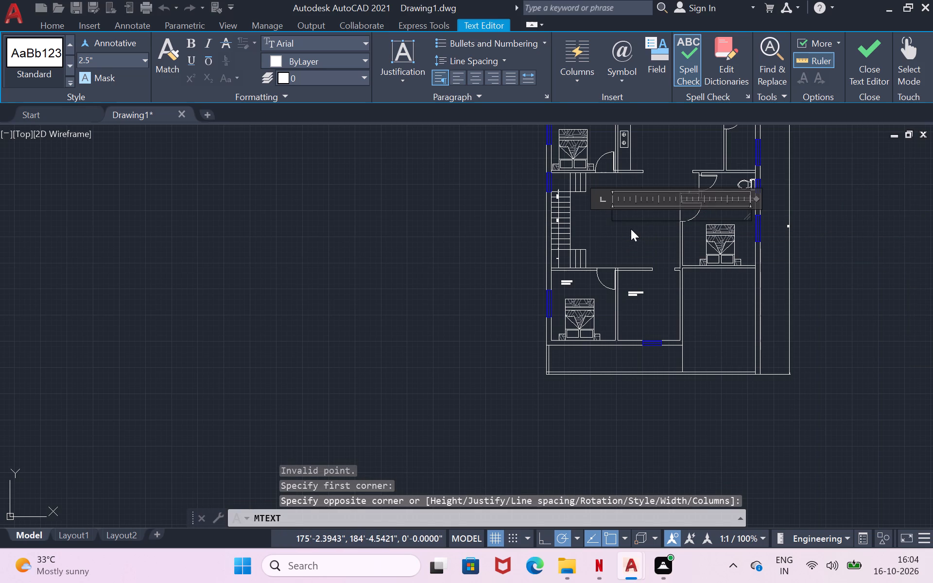
{"action": "left_click_drag", "start_coordinate": [753, 197], "coordinate": [723, 201]}
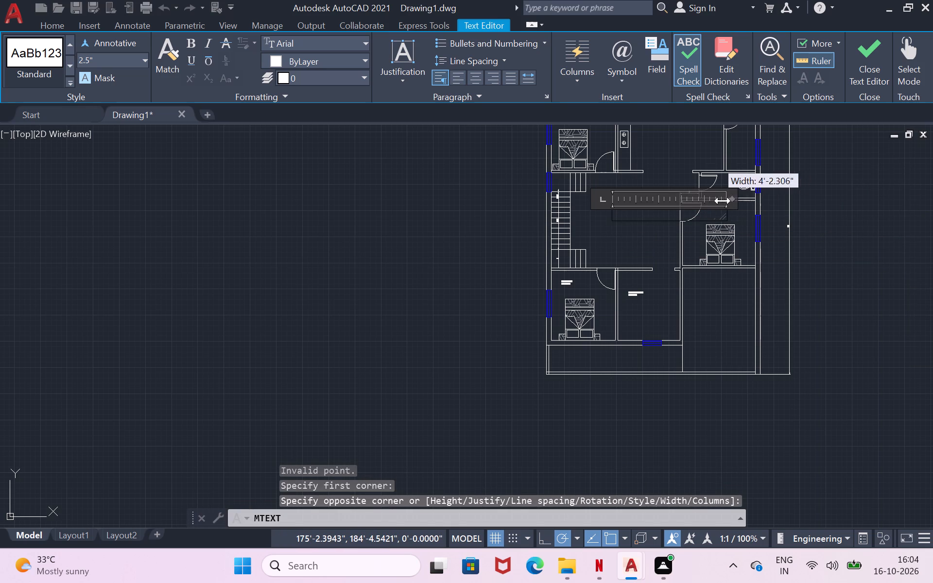
{"action": "left_click_drag", "start_coordinate": [723, 201], "coordinate": [653, 206]}
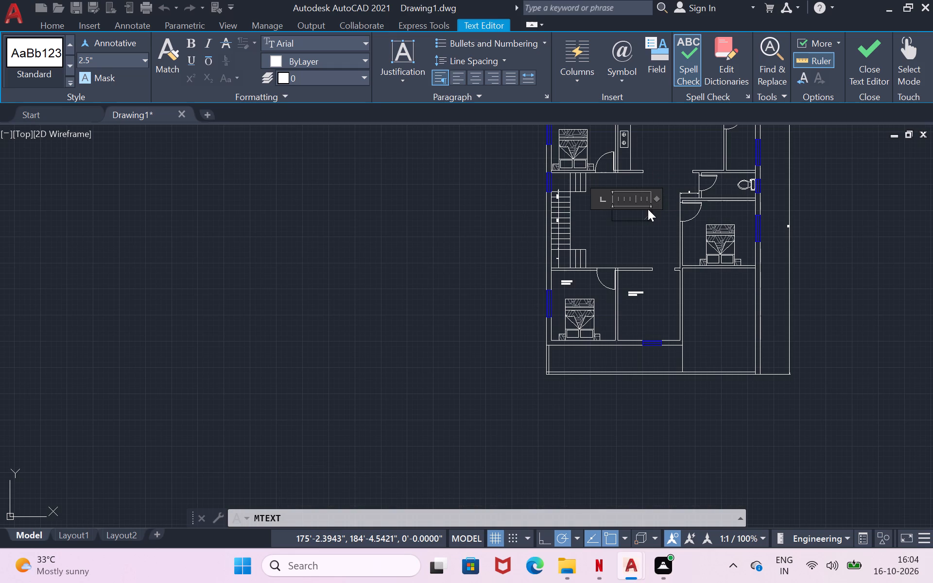
Enter LIVING SPACE as the hall label and widen the text box until the name fits on one line.
{"action": "type", "text": "LIVING"}
{"action": "key", "text": "space"}
{"action": "type", "text": "SP"}
{"action": "type", "text": "ACE"}
{"action": "key", "text": "space"}
{"action": "key", "text": "Return"}
{"action": "left_click_drag", "start_coordinate": [656, 198], "coordinate": [671, 198]}
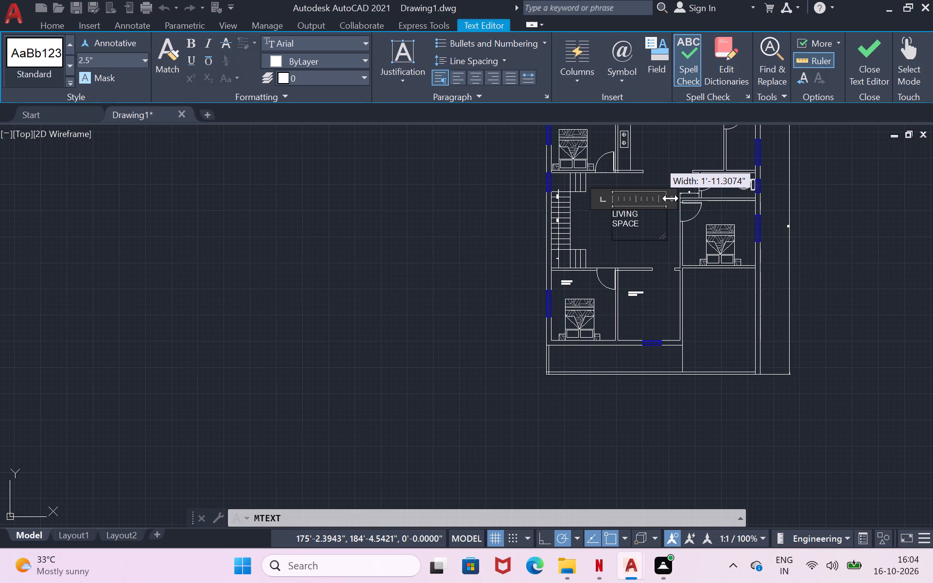
{"action": "left_click_drag", "start_coordinate": [671, 198], "coordinate": [671, 198]}
{"action": "left_click_drag", "start_coordinate": [671, 198], "coordinate": [676, 198]}
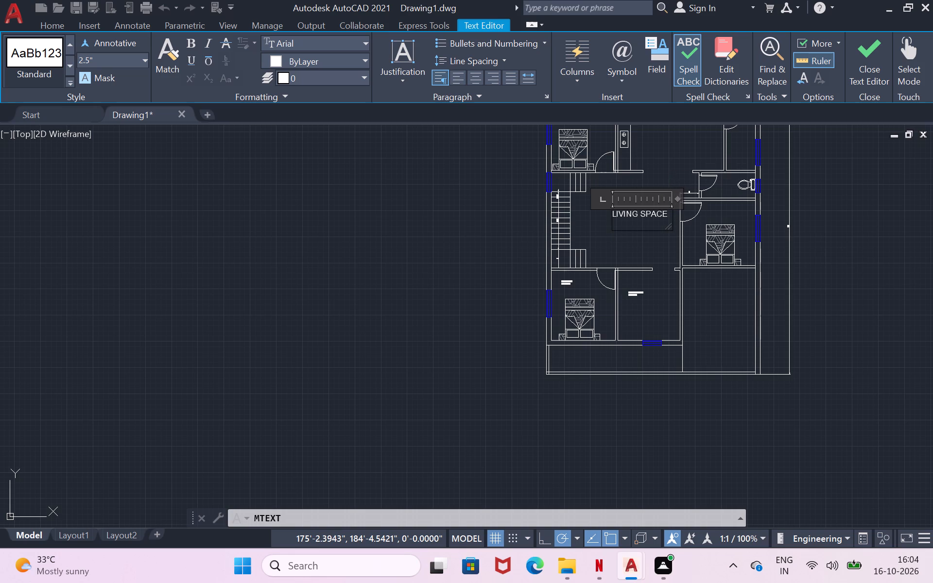
Add the size 14'7"X15'2" on the second line of the LIVING SPACE label.
{"action": "type", "text": "14"}
{"action": "key", "text": "apostrophe"}
{"action": "key", "text": "7"}
{"action": "key", "text": "shift+quotedbl"}
{"action": "key", "text": "x"}
{"action": "type", "text": "15"}
{"action": "key", "text": "apostrophe"}
{"action": "key", "text": "2"}
{"action": "key", "text": "shift+quotedbl"}
{"action": "key", "text": "Return"}
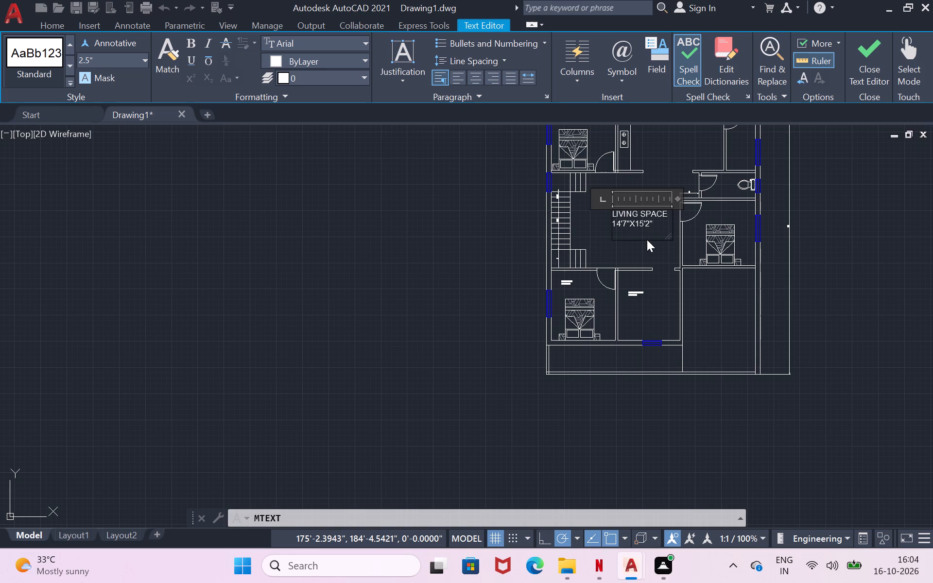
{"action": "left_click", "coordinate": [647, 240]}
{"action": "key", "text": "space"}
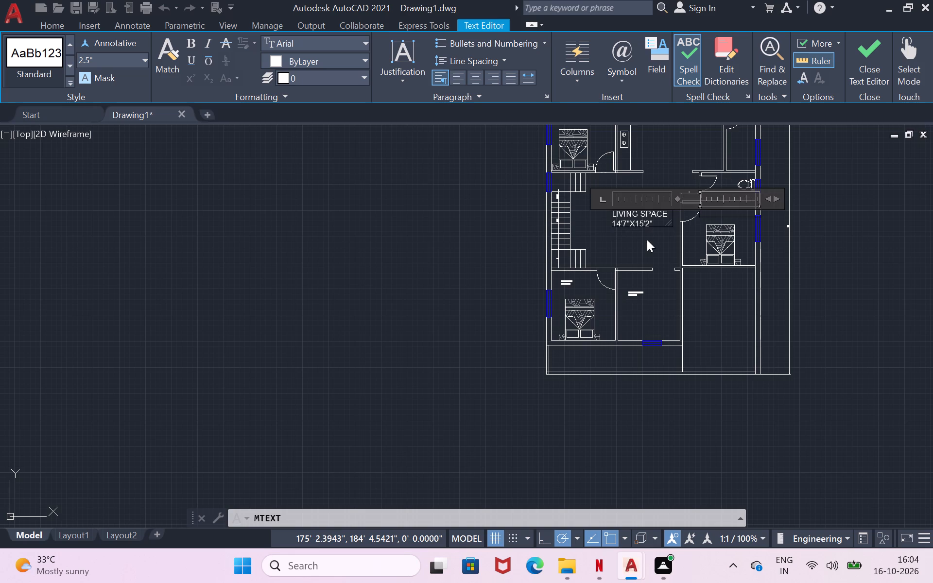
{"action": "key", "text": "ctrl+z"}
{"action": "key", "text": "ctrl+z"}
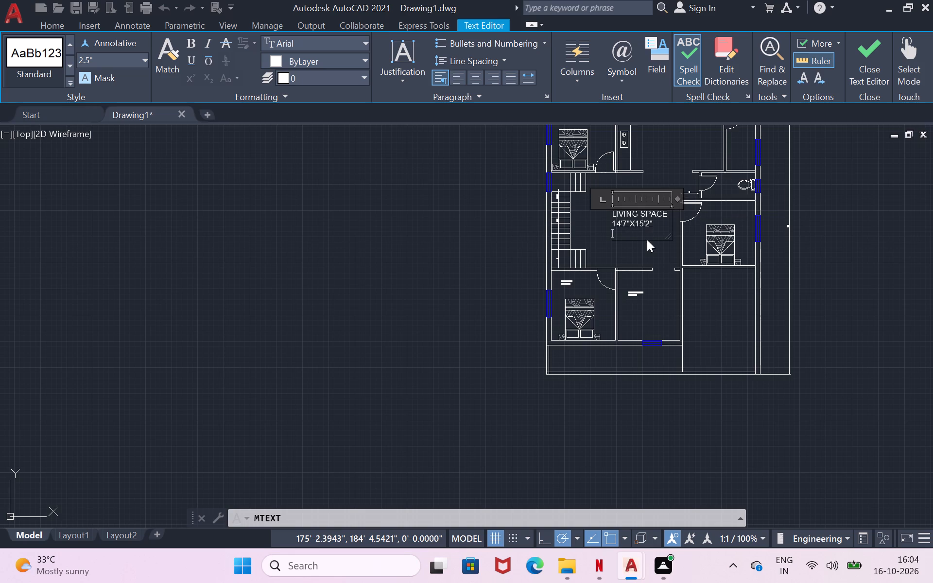
Finish the LIVING SPACE text and leave the text editor.
{"action": "key", "text": "space"}
{"action": "left_click", "coordinate": [647, 240]}
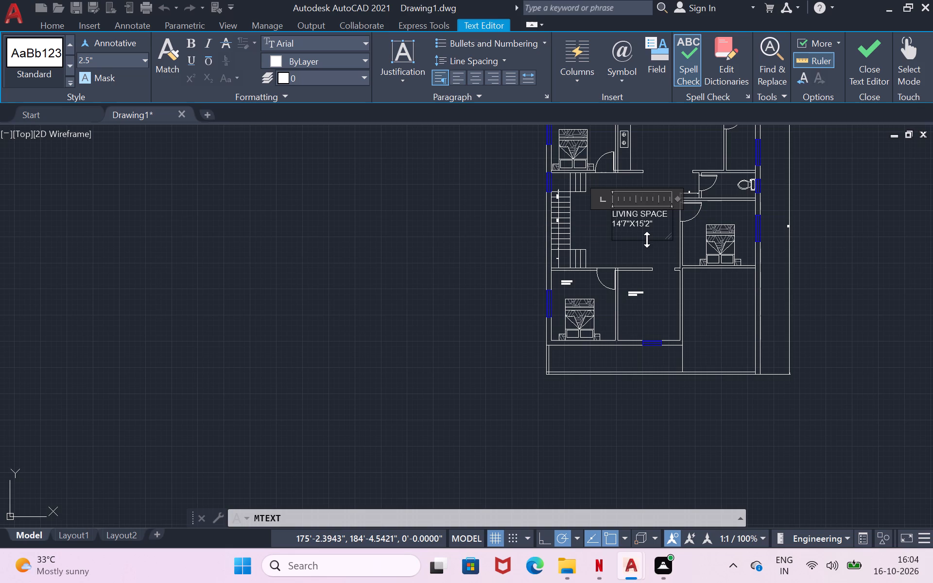
{"action": "left_click", "coordinate": [647, 240]}
{"action": "left_click", "coordinate": [647, 246]}
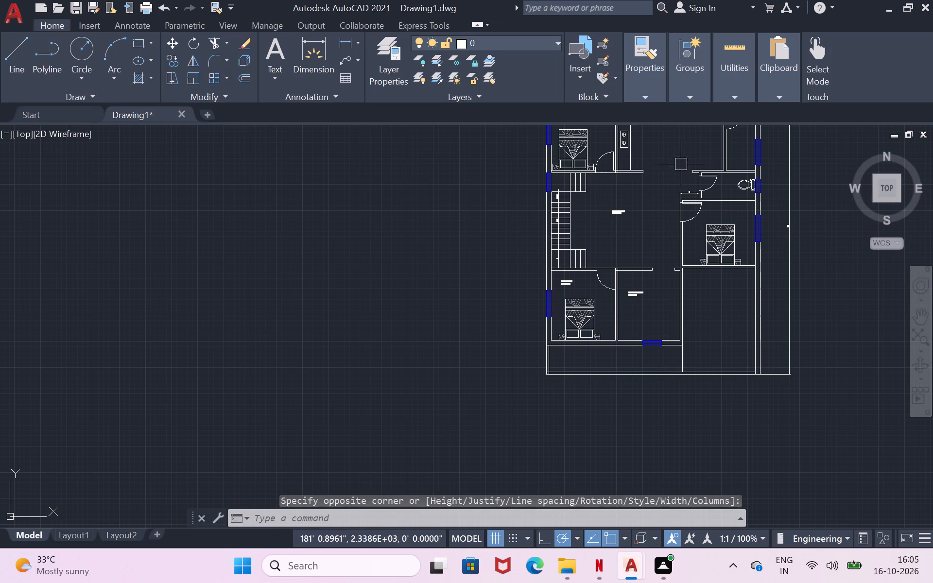
Place a multiline text box in the east bedroom, in the open floor area north of the bed.
{"action": "scroll", "coordinate": [678, 149], "scroll_direction": "up", "scroll_amount": 1}
{"action": "scroll", "coordinate": [679, 148], "scroll_direction": "down", "scroll_amount": 2}
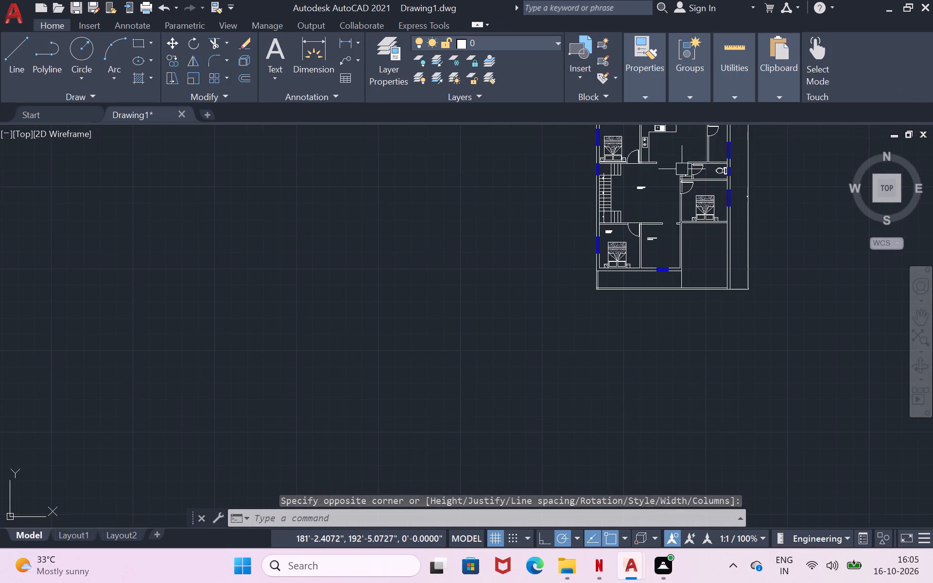
{"action": "scroll", "coordinate": [717, 204], "scroll_direction": "up", "scroll_amount": 2}
{"action": "left_click", "coordinate": [670, 167]}
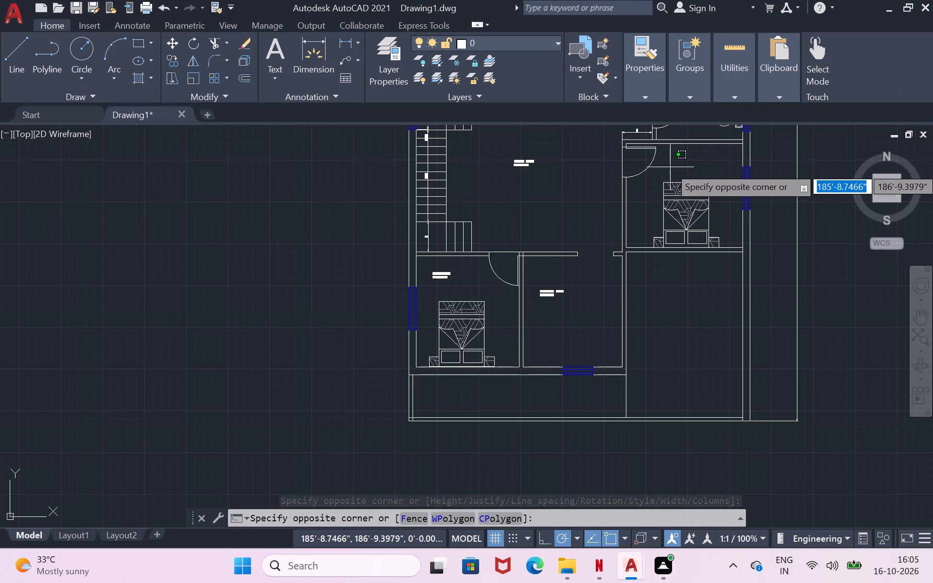
{"action": "key", "text": "Return"}
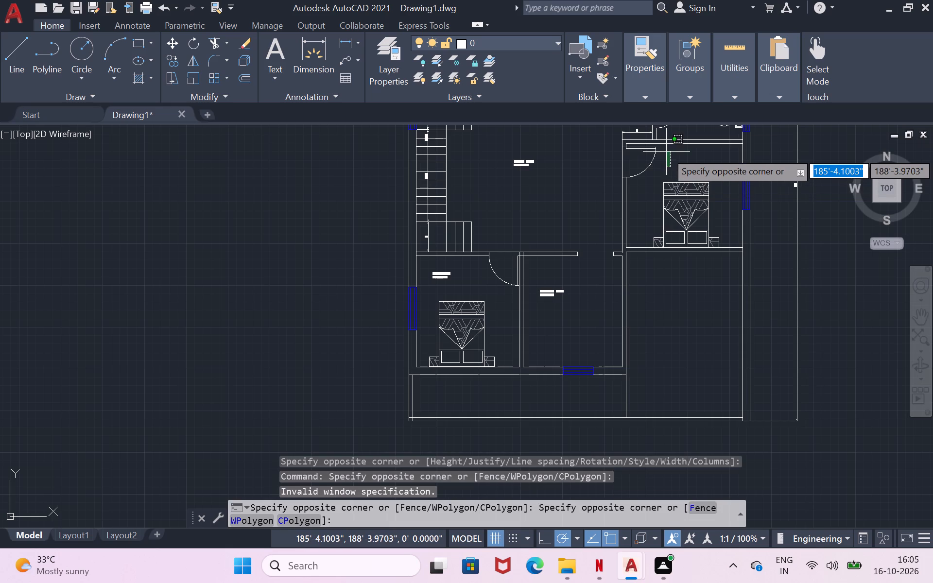
{"action": "left_click", "coordinate": [666, 156]}
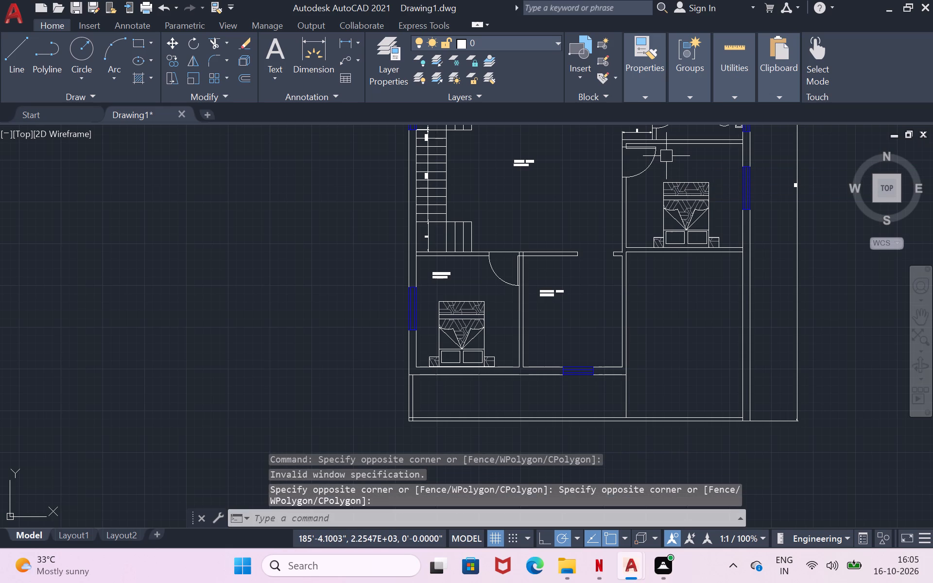
{"action": "key", "text": "t"}
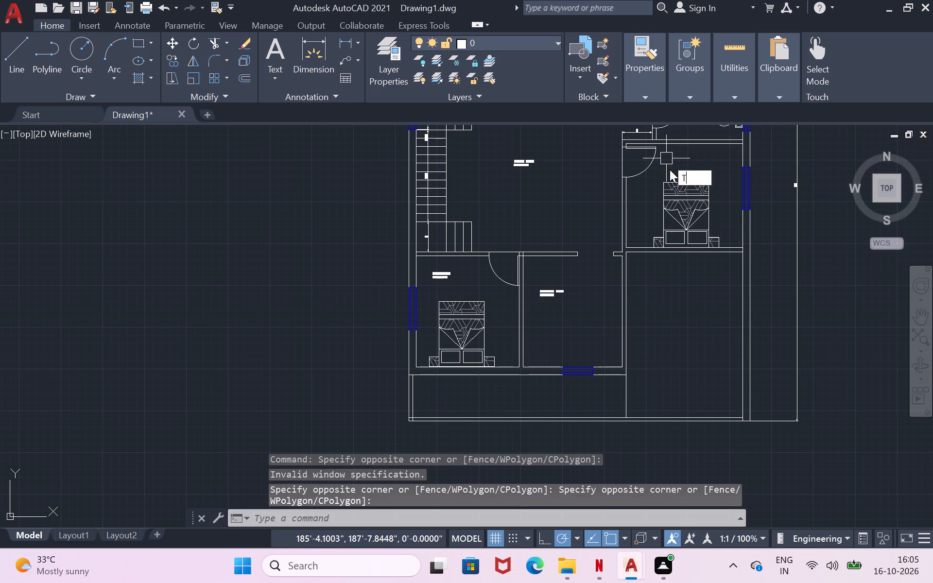
{"action": "left_click", "coordinate": [709, 189]}
{"action": "left_click", "coordinate": [673, 166]}
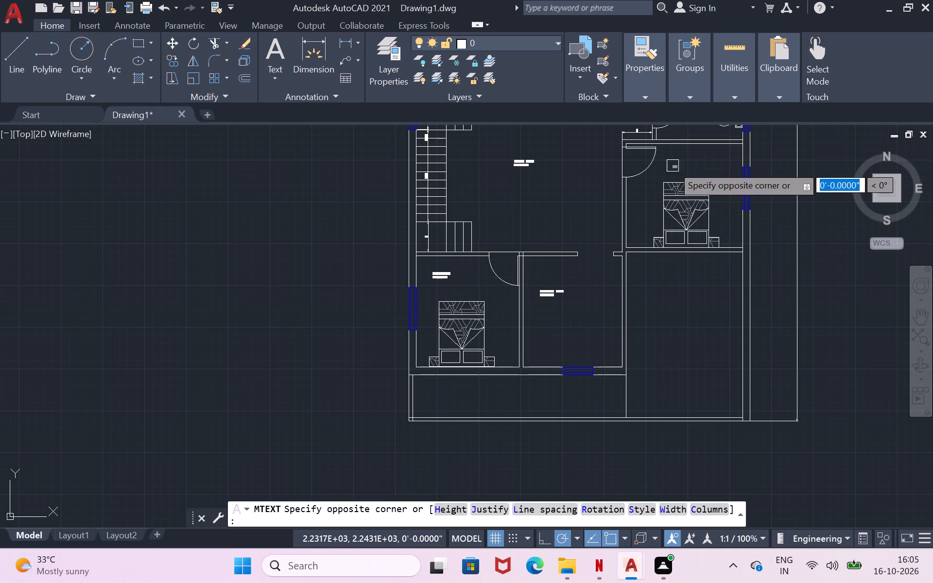
{"action": "left_click", "coordinate": [714, 173]}
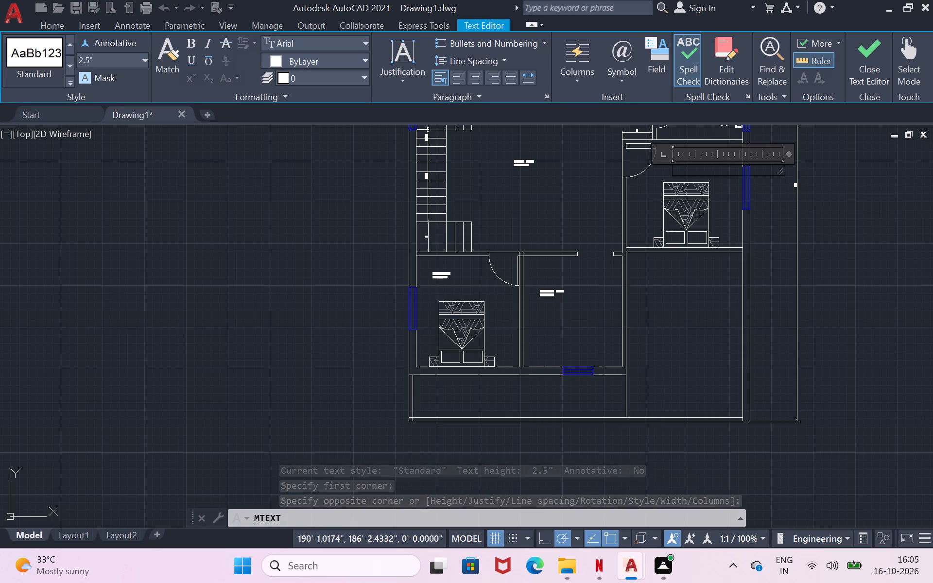
Enter BEDROOM-2 with the size 12'0"X10'9" on the second line of the east bedroom label, and finish the text.
{"action": "type", "text": "BEDROOM-2"}
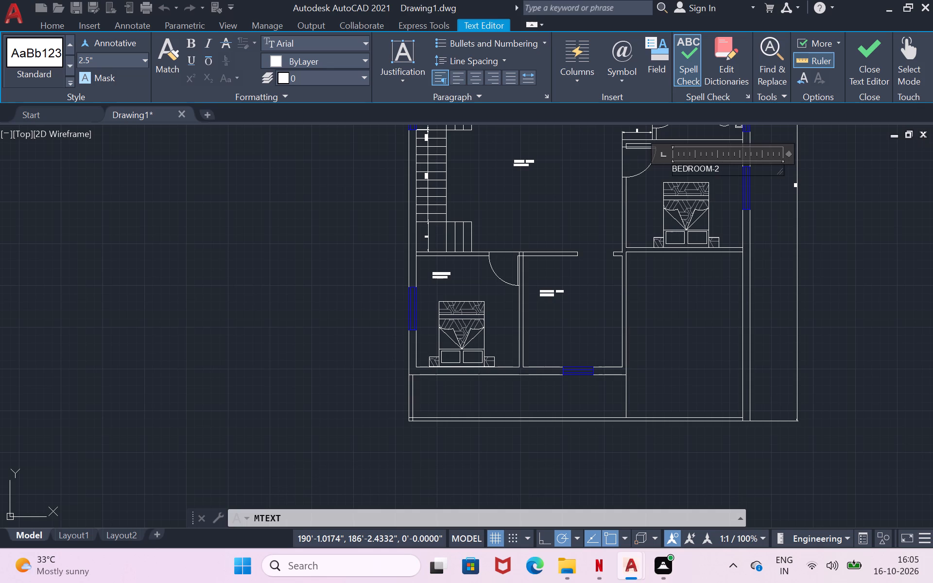
{"action": "key", "text": "Return"}
{"action": "type", "text": "12"}
{"action": "type", "text": "'0\"X"}
{"action": "type", "text": "10'9"}
{"action": "key", "text": "shift+quotedbl"}
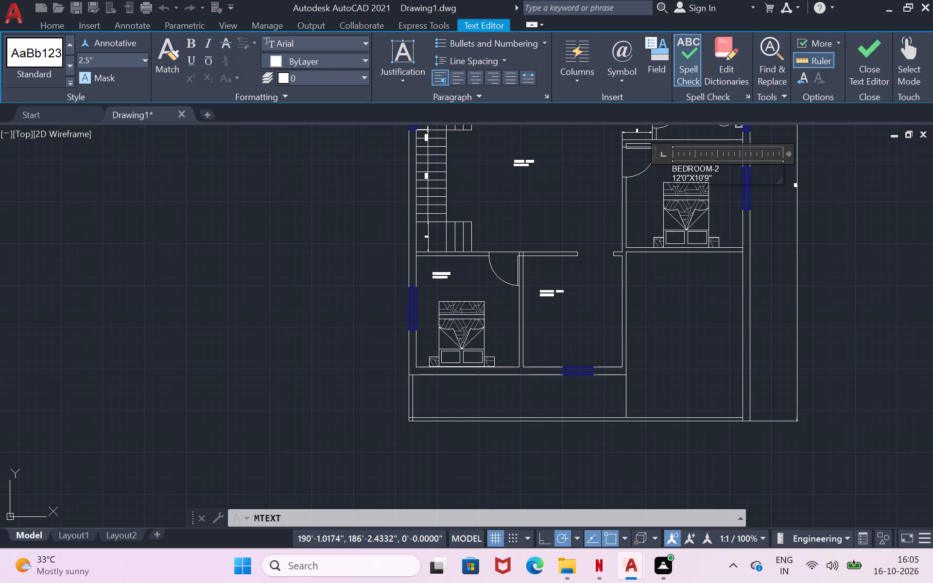
{"action": "key", "text": "Return"}
{"action": "left_click", "coordinate": [714, 173]}
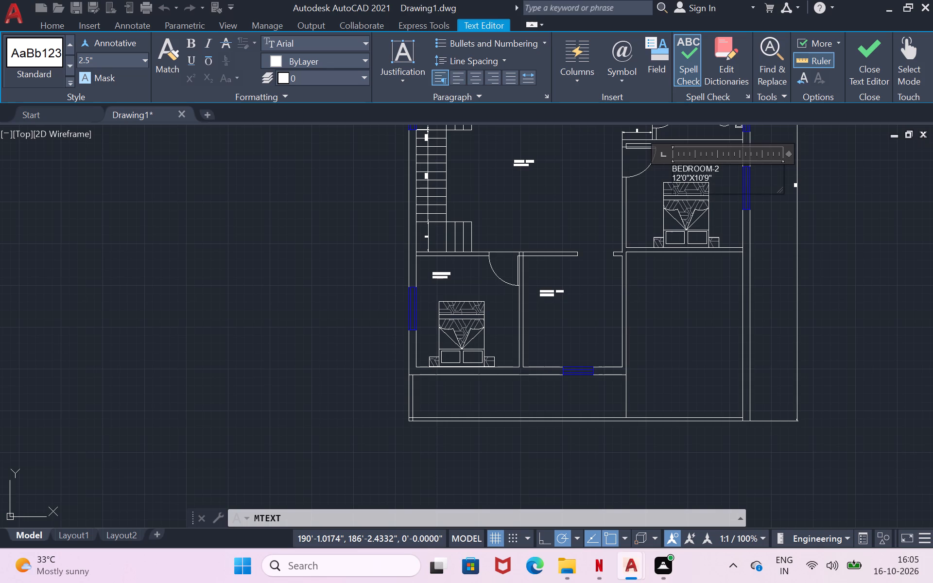
{"action": "left_click", "coordinate": [718, 183]}
{"action": "key", "text": "space"}
{"action": "double_click", "coordinate": [718, 183]}
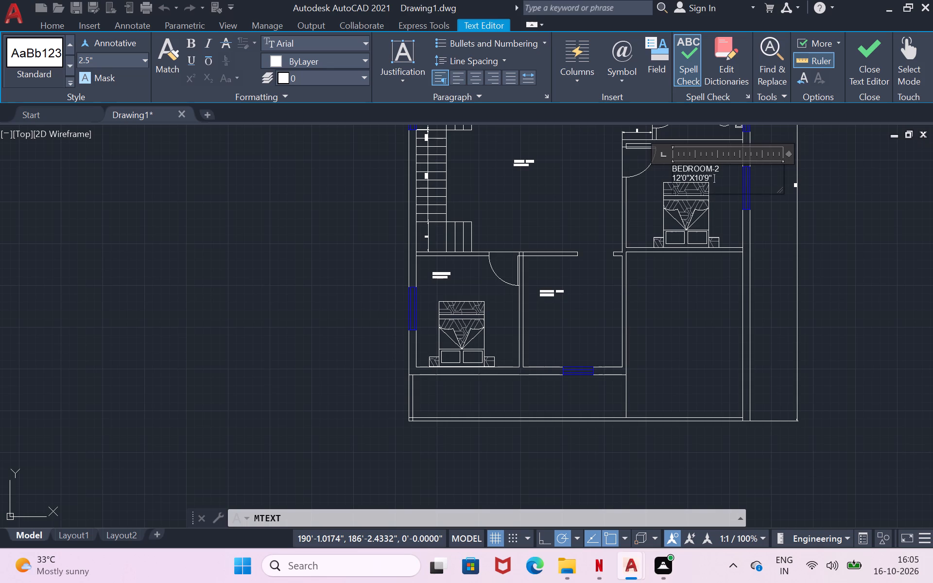
{"action": "left_click", "coordinate": [718, 183]}
{"action": "left_click", "coordinate": [718, 183]}
{"action": "left_click", "coordinate": [728, 176]}
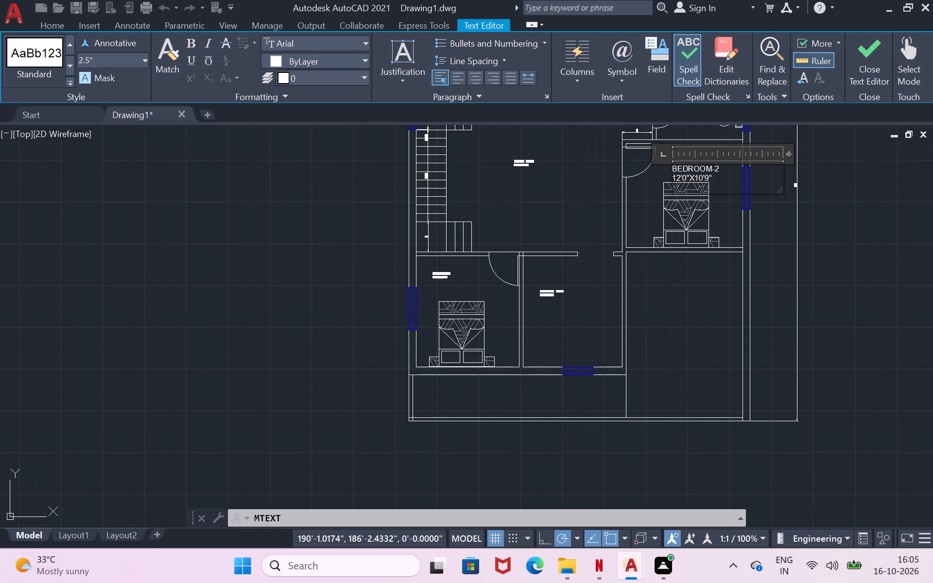
{"action": "right_click", "coordinate": [728, 176]}
{"action": "left_click", "coordinate": [714, 281]}
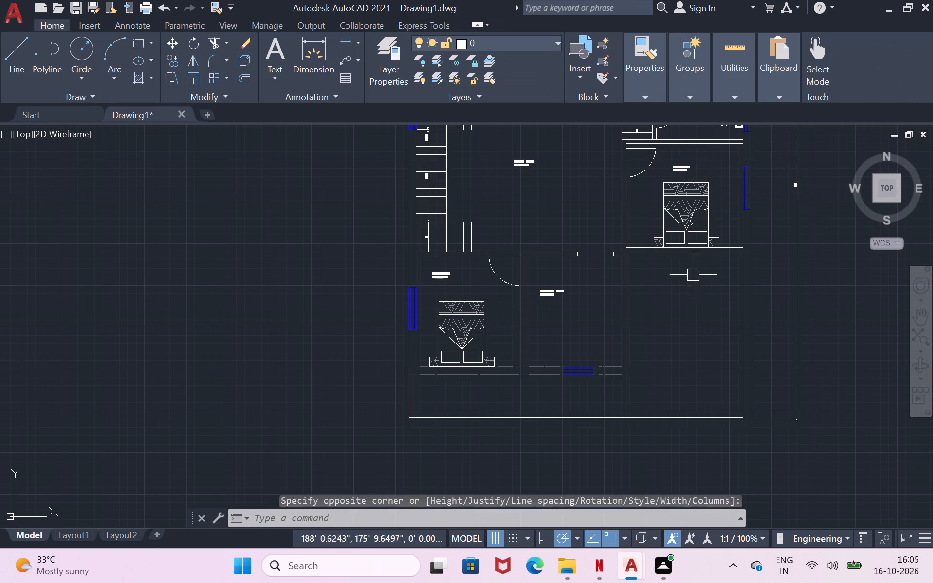
Place a multiline text box in the narrow room north of the east toilet, just south of its door swing.
{"action": "scroll", "coordinate": [703, 249], "scroll_direction": "down", "scroll_amount": 2}
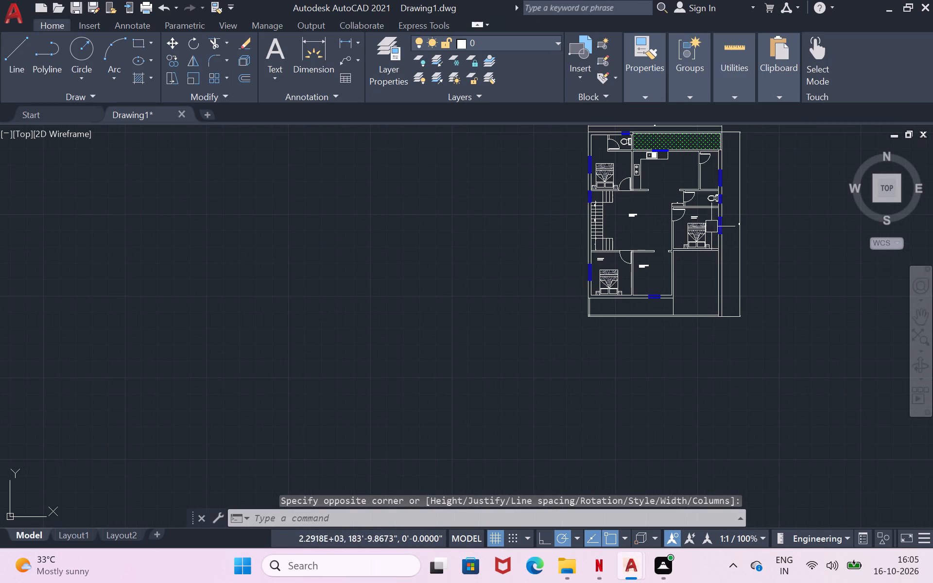
{"action": "scroll", "coordinate": [711, 160], "scroll_direction": "up", "scroll_amount": 3}
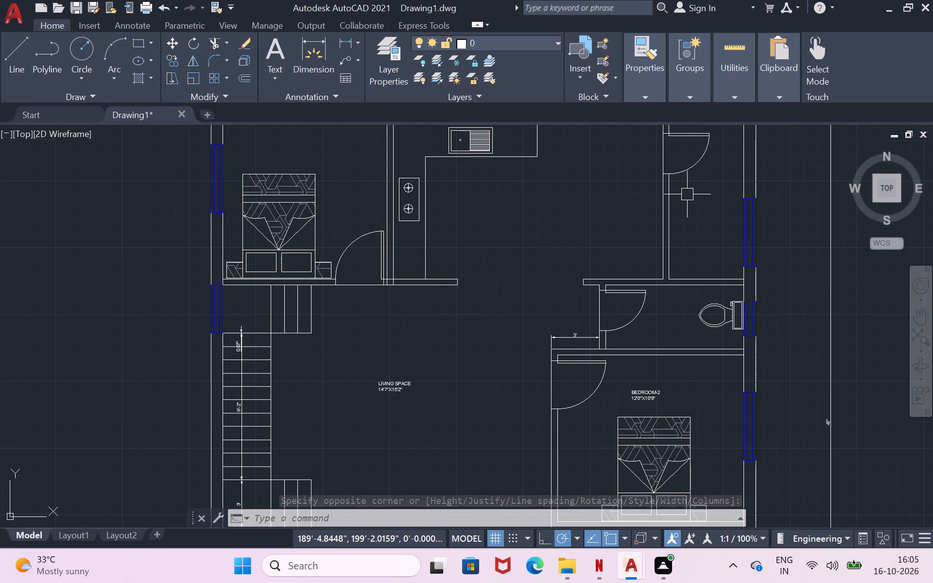
{"action": "left_click", "coordinate": [687, 194]}
{"action": "key", "text": "t"}
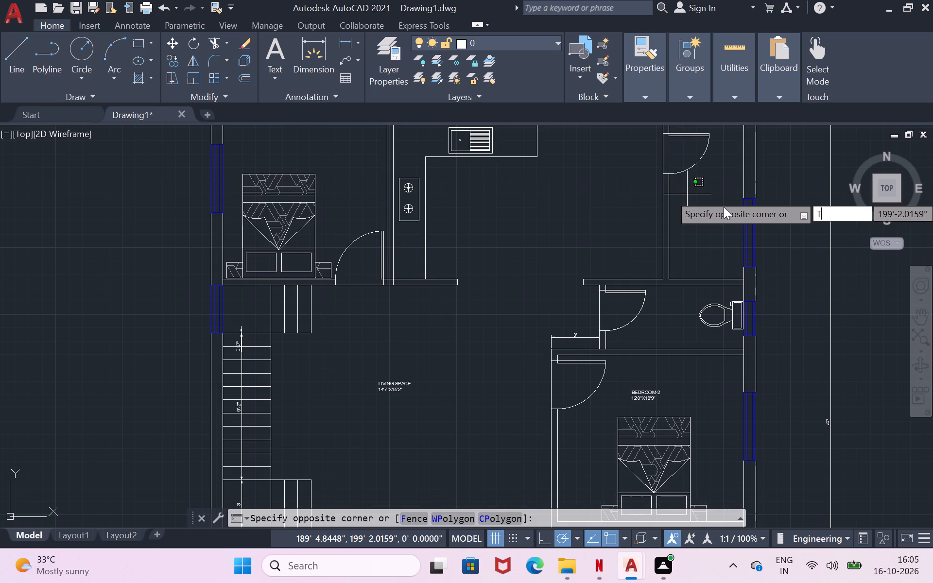
{"action": "key", "text": "Escape"}
{"action": "key", "text": "t"}
{"action": "key", "text": "Return"}
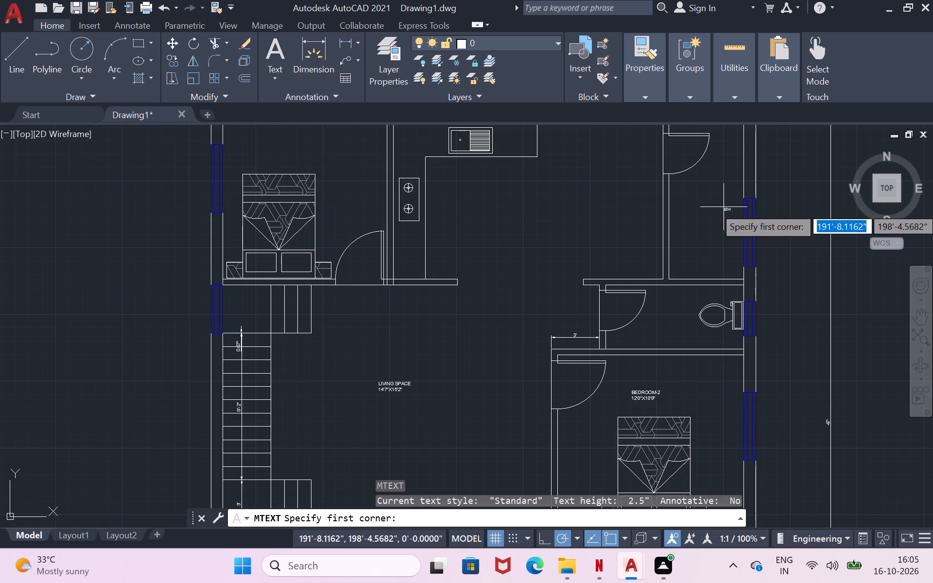
{"action": "left_click", "coordinate": [681, 183]}
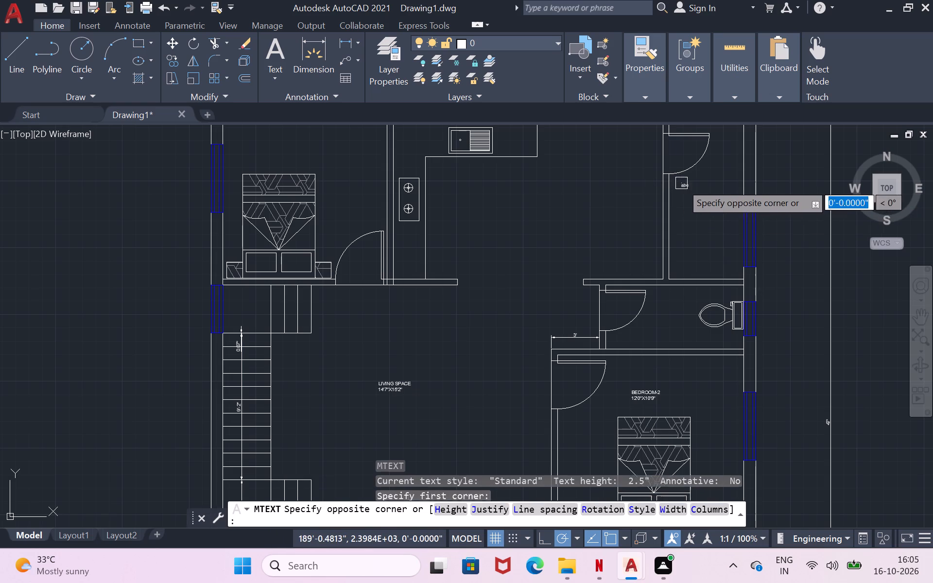
{"action": "left_click", "coordinate": [737, 202]}
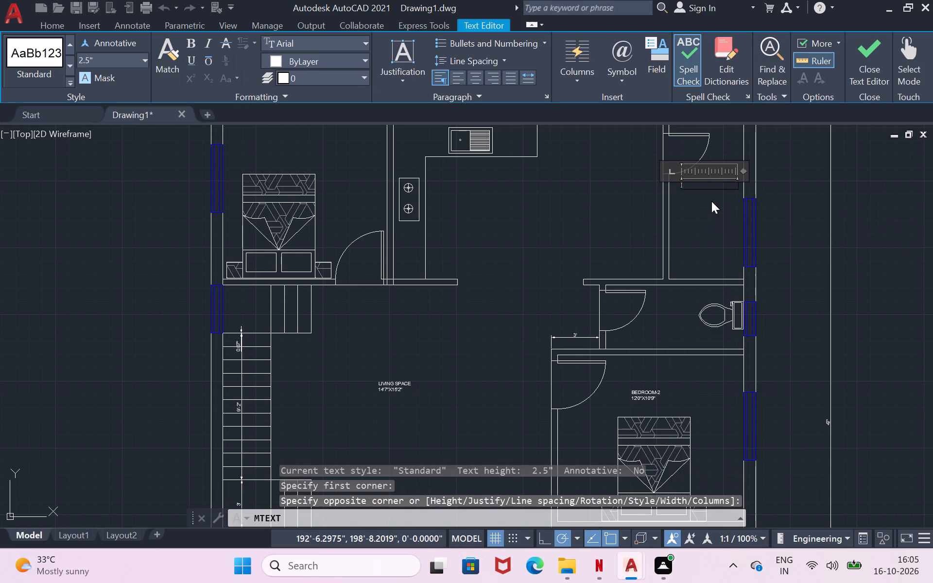
Enter STORE with the size 4'8"X10'0" on the second line, and finish the text.
{"action": "type", "text": "STORE"}
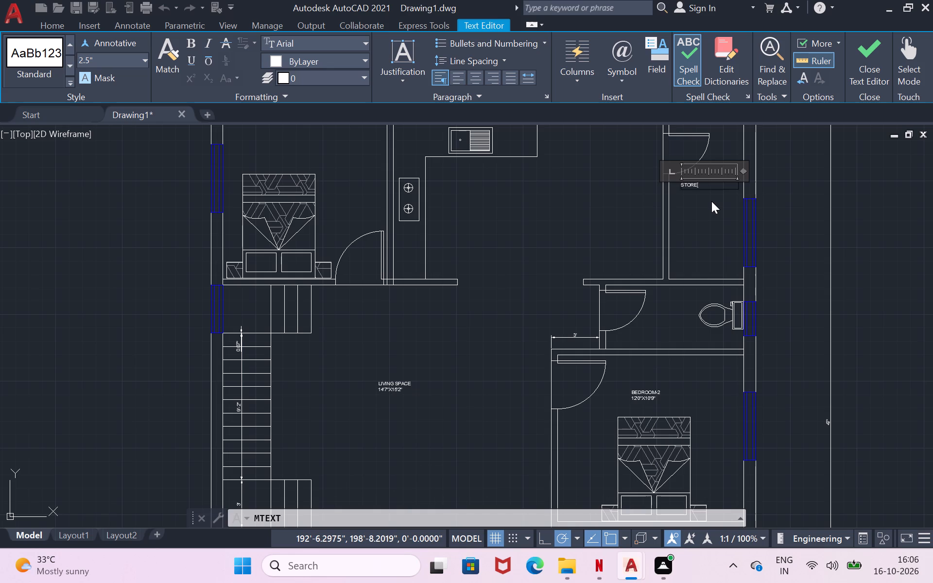
{"action": "key", "text": "BackSpace"}
{"action": "key", "text": "BackSpace"}
{"action": "type", "text": "RE"}
{"action": "key", "text": "Return"}
{"action": "key", "text": "4"}
{"action": "key", "text": "apostrophe"}
{"action": "key", "text": "8"}
{"action": "key", "text": "shift+quotedbl"}
{"action": "key", "text": "x"}
{"action": "type", "text": "10'0"}
{"action": "key", "text": "shift+quotedbl"}
{"action": "left_click", "coordinate": [648, 313]}
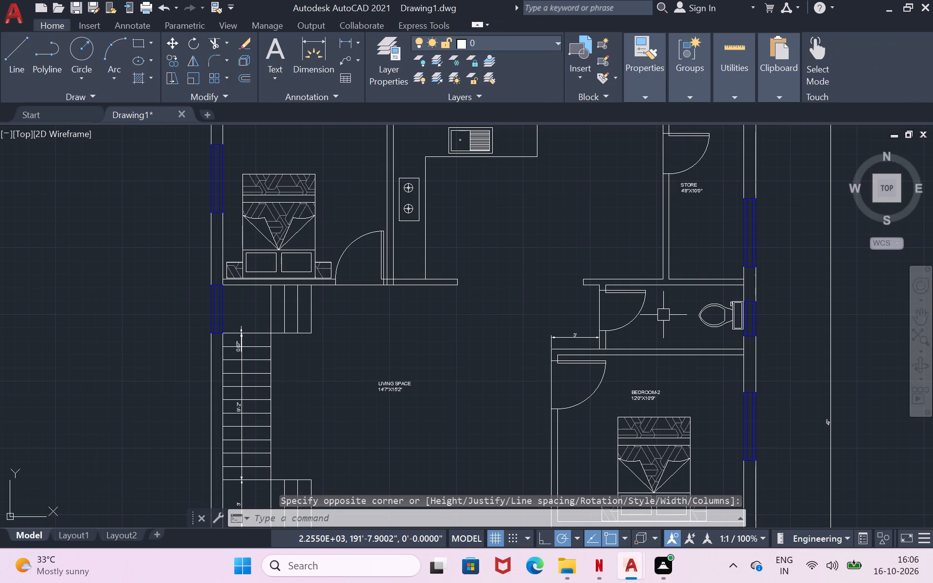
Place a multiline text box in the east toilet, between the door swing and the WC.
{"action": "key", "text": "t"}
{"action": "key", "text": "Return"}
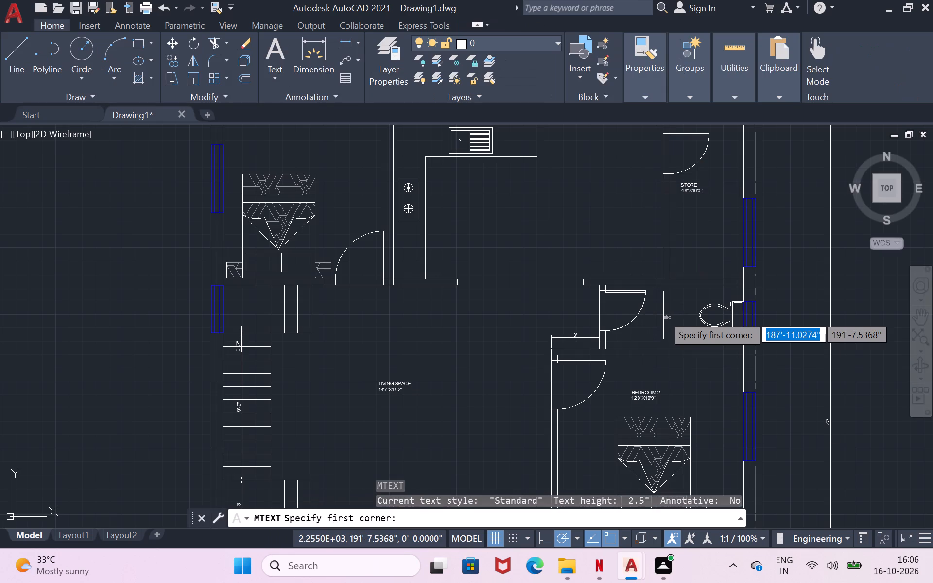
{"action": "left_click", "coordinate": [655, 312]}
{"action": "left_click", "coordinate": [688, 327]}
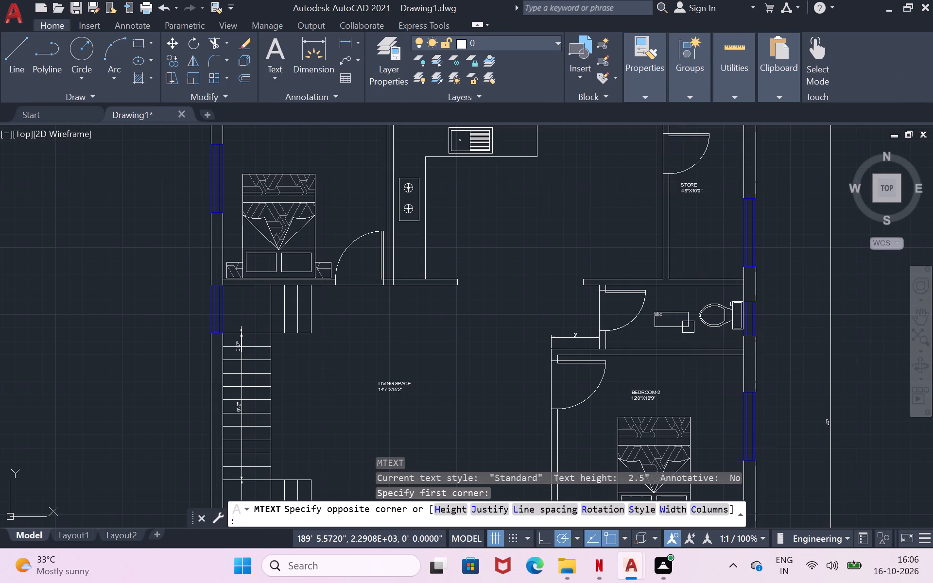
Enter TOILET with the size 9'0"X4'0" on the second line of the east toilet label, and finish the text.
{"action": "type", "text": "TOILET"}
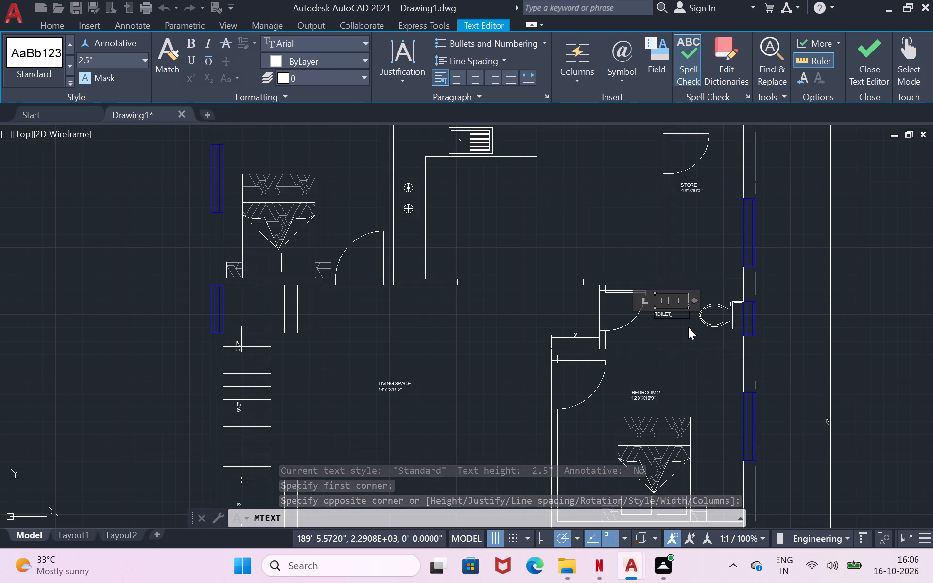
{"action": "key", "text": "Return"}
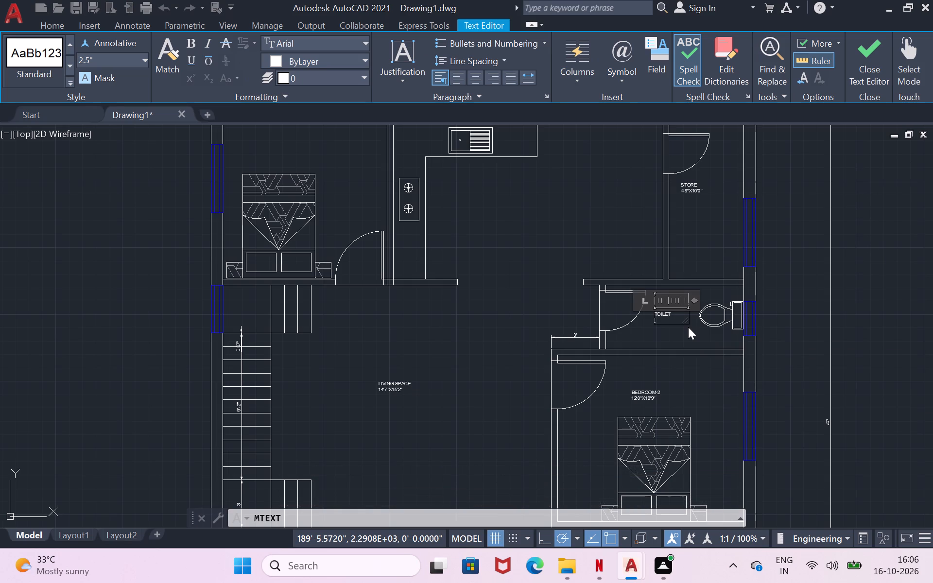
{"action": "key", "text": "9"}
{"action": "type", "text": "'0"}
{"action": "key", "text": "shift+quotedbl"}
{"action": "key", "text": "x"}
{"action": "key", "text": "4"}
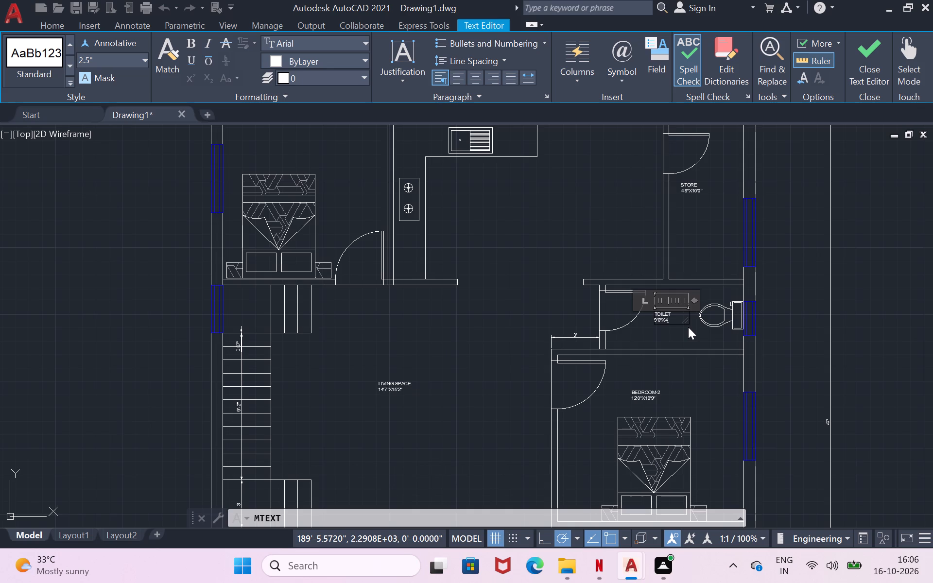
{"action": "type", "text": "'-"}
{"action": "key", "text": "BackSpace"}
{"action": "key", "text": "0"}
{"action": "key", "text": "shift+quotedbl"}
{"action": "scroll", "coordinate": [688, 327], "scroll_direction": "down", "scroll_amount": 2}
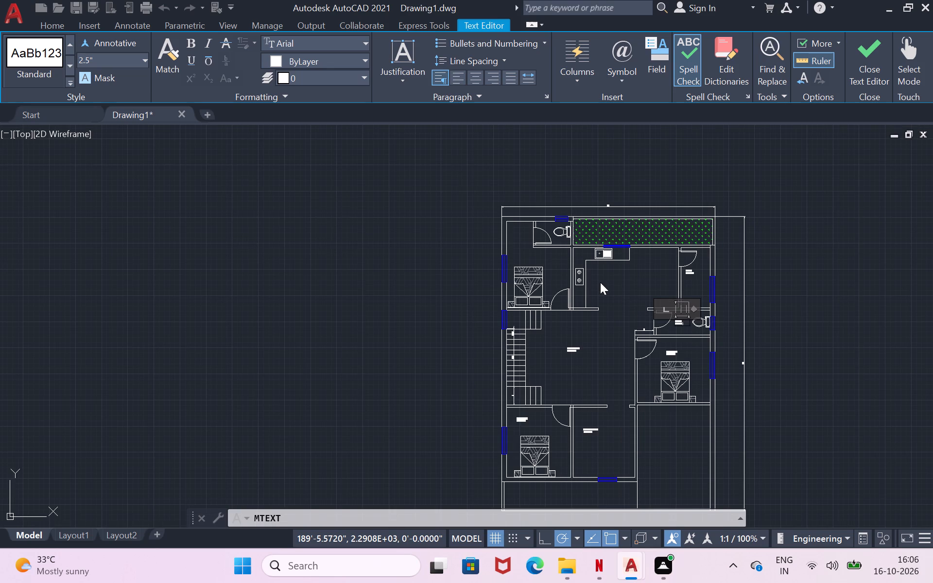
{"action": "left_click", "coordinate": [610, 284]}
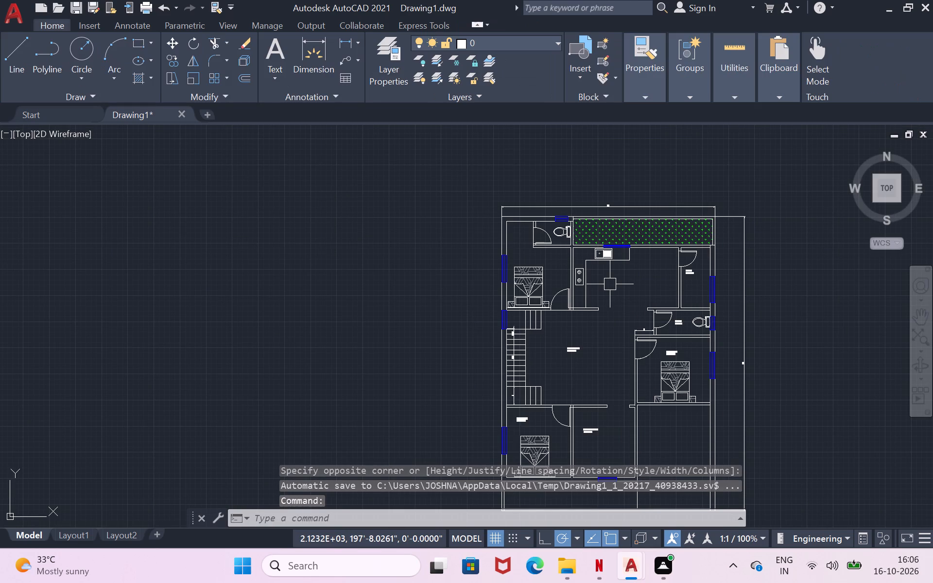
Place a multiline text box in the open kitchen area, southeast of the L-shaped counter, and enter KITCHEN & DINING.
{"action": "key", "text": "Return"}
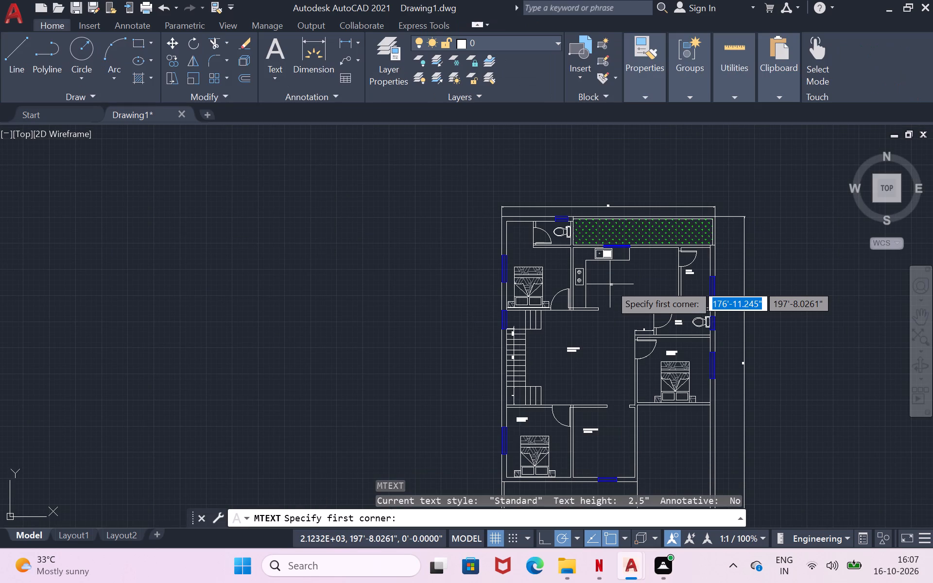
{"action": "left_click", "coordinate": [603, 284]}
{"action": "scroll", "coordinate": [610, 285], "scroll_direction": "up", "scroll_amount": 3}
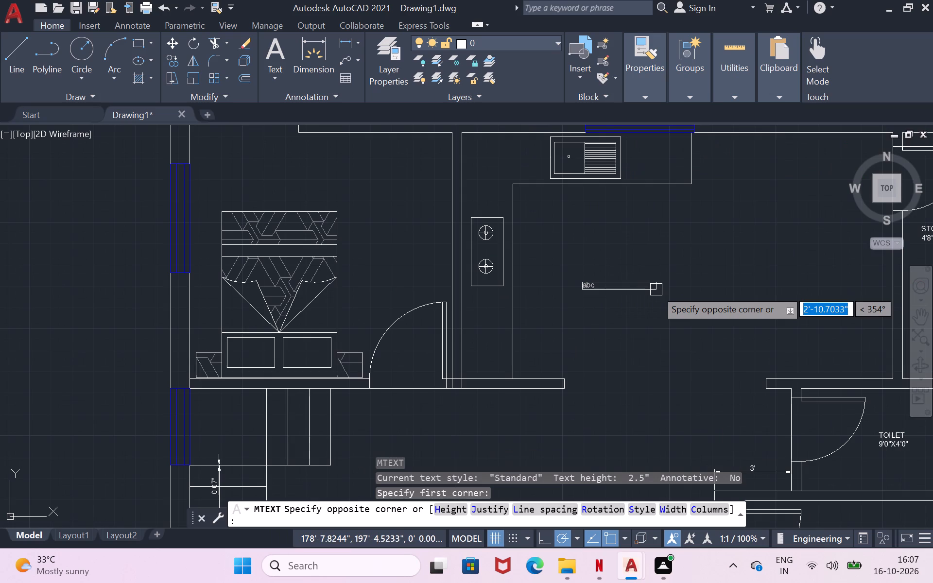
{"action": "left_click", "coordinate": [678, 297]}
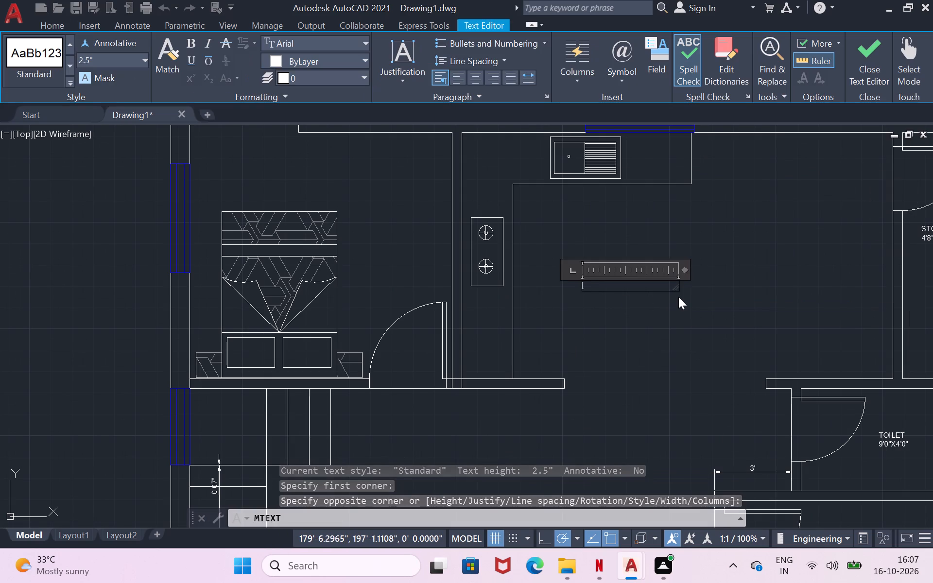
{"action": "type", "text": "KI"}
{"action": "type", "text": "TCHEN"}
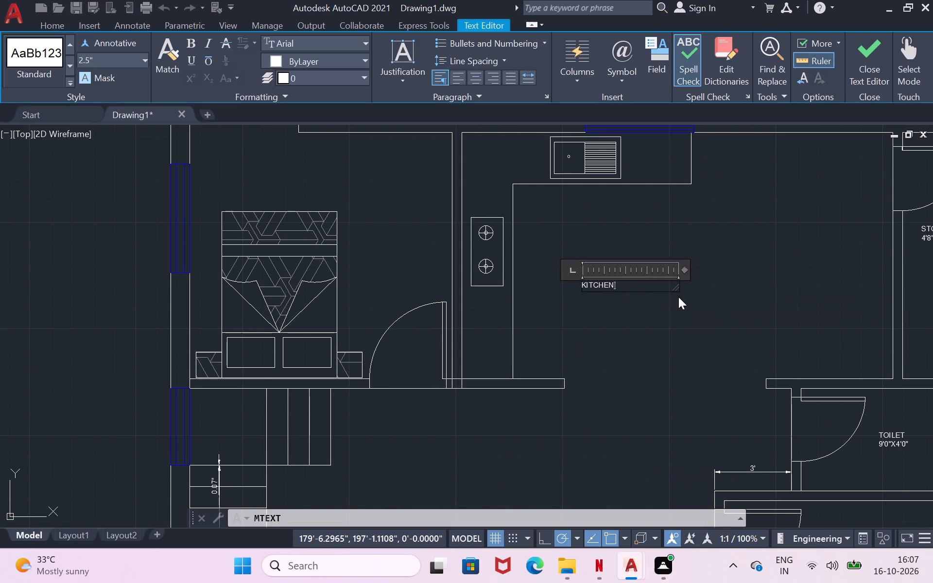
{"action": "key", "text": "space"}
{"action": "type", "text": "&"}
{"action": "key", "text": "space"}
{"action": "type", "text": "DINING"}
Add the size 16'4"X10'0" on the second line of the kitchen label, and finish the text.
{"action": "key", "text": "Return"}
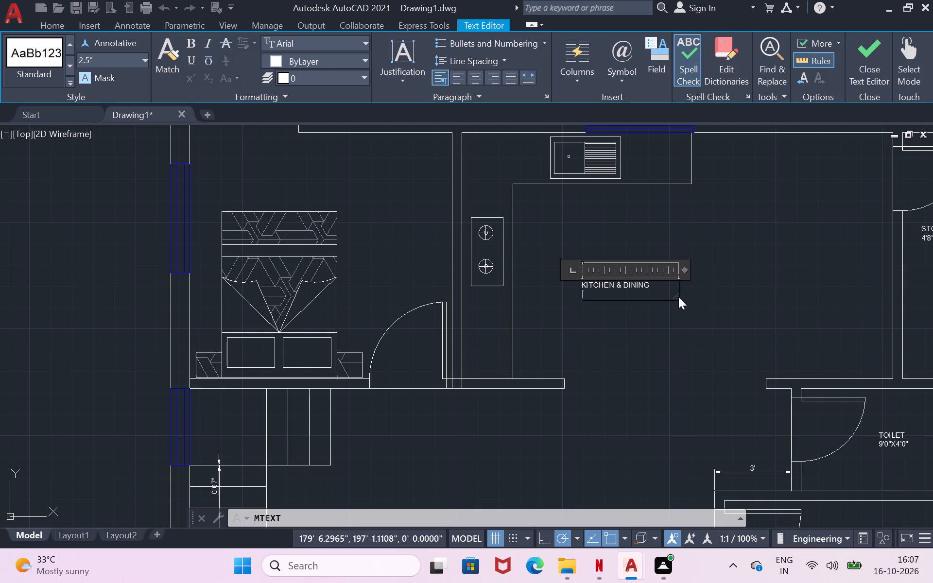
{"action": "type", "text": "16"}
{"action": "type", "text": "'-"}
{"action": "key", "text": "BackSpace"}
{"action": "key", "text": "4"}
{"action": "key", "text": "shift+quotedbl"}
{"action": "key", "text": "x"}
{"action": "type", "text": "10'"}
{"action": "key", "text": "0"}
{"action": "key", "text": "shift+quotedbl"}
{"action": "key", "text": "Return"}
{"action": "key", "text": "Return"}
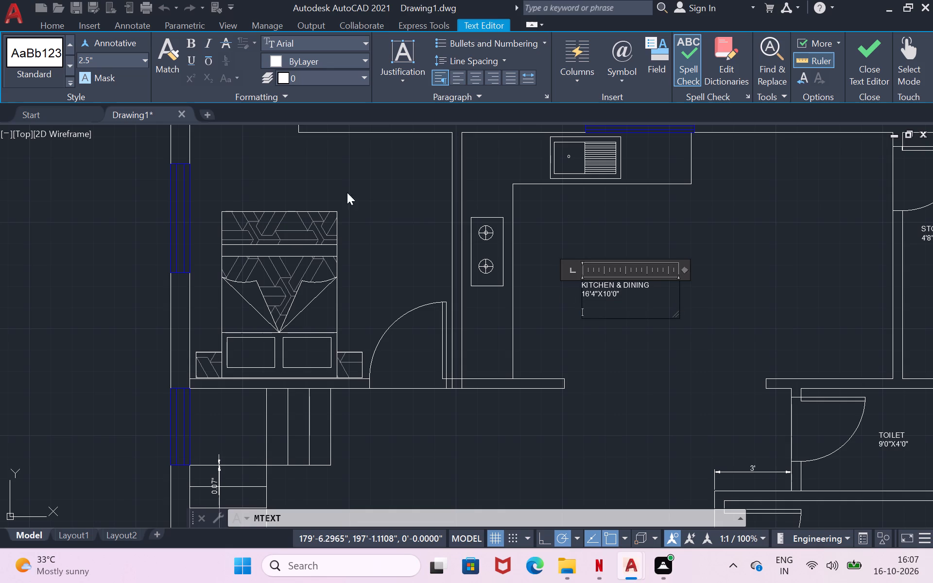
{"action": "left_click", "coordinate": [282, 169]}
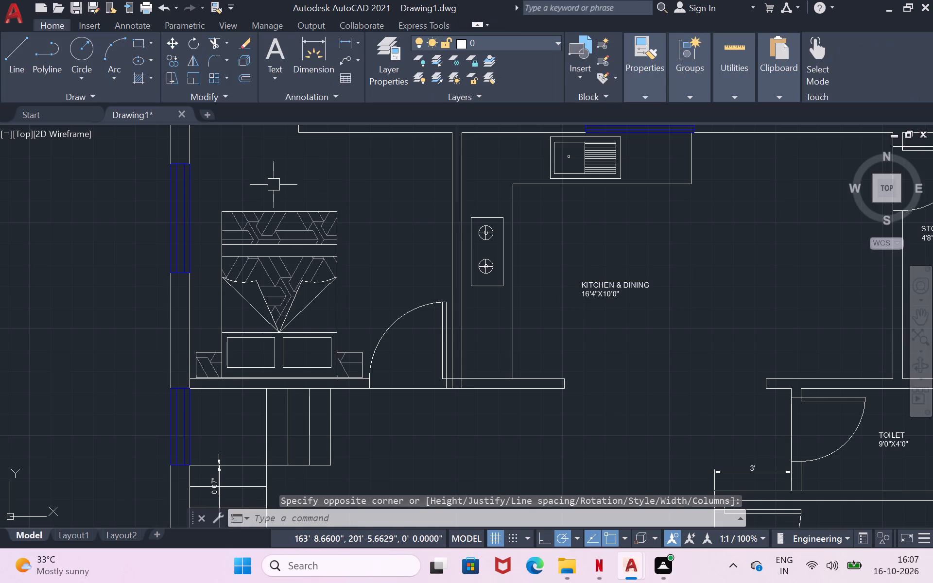
Place a multiline text box just north of the bed in the northwest bedroom and enter BEDROOM-1.
{"action": "key", "text": "Return"}
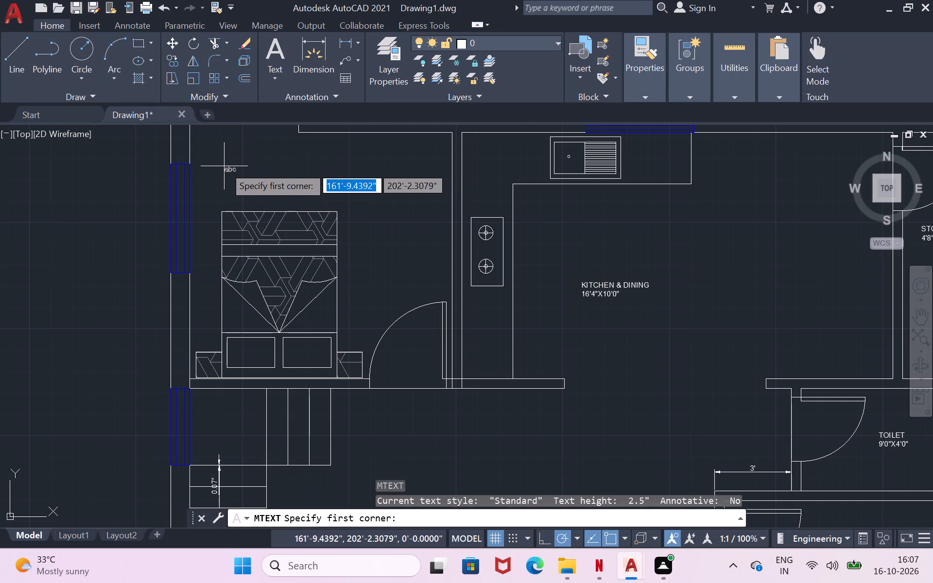
{"action": "left_click", "coordinate": [250, 165]}
{"action": "left_click", "coordinate": [350, 181]}
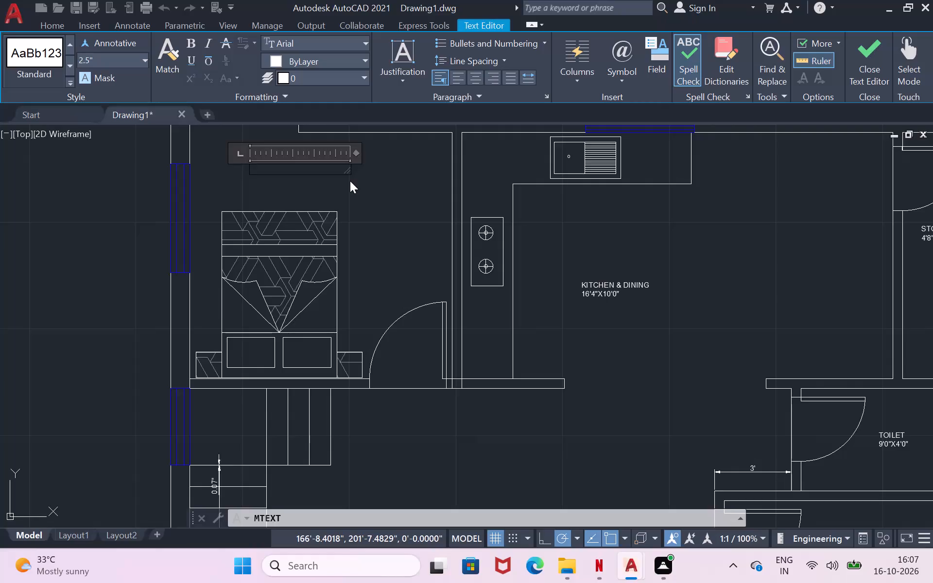
{"action": "type", "text": "BEDROOM"}
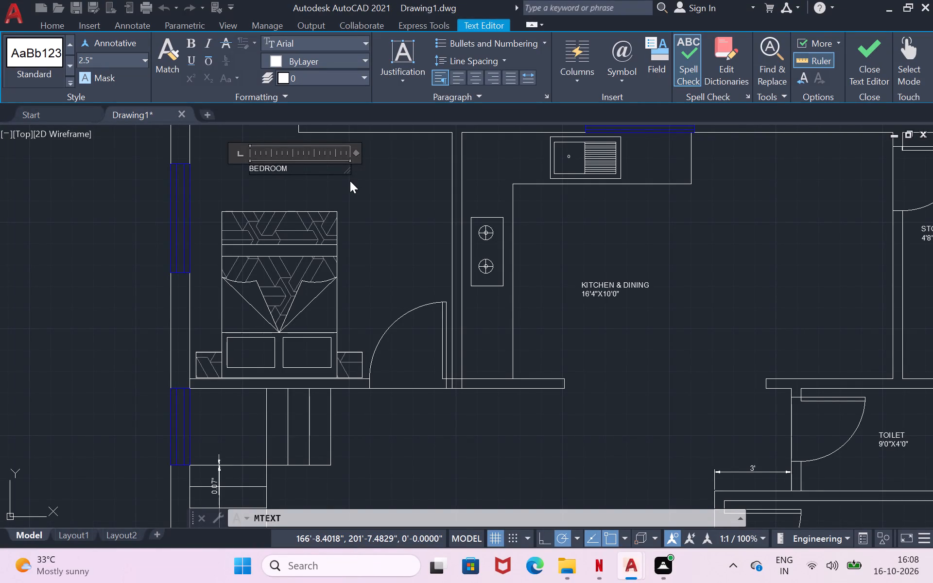
{"action": "key", "text": "minus"}
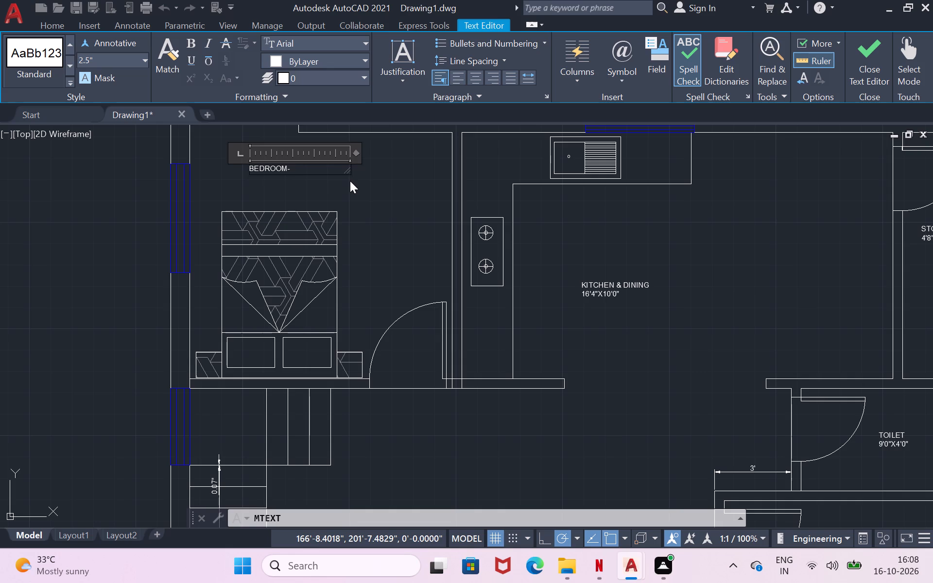
{"action": "key", "text": "1"}
Add the size 10'8"X10'0" on the second line of the BEDROOM-1 label, and finish the text.
{"action": "key", "text": "Return"}
{"action": "type", "text": "10"}
{"action": "key", "text": "apostrophe"}
{"action": "type", "text": "8\""}
{"action": "key", "text": "x"}
{"action": "type", "text": "10"}
{"action": "type", "text": "'0"}
{"action": "key", "text": "shift+quotedbl"}
{"action": "key", "text": "Return"}
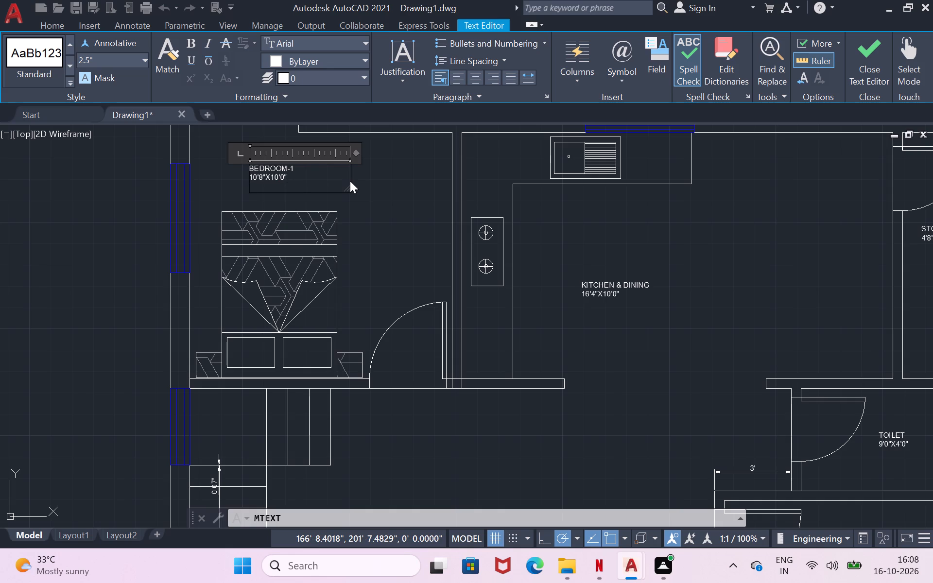
{"action": "left_click", "coordinate": [397, 167]}
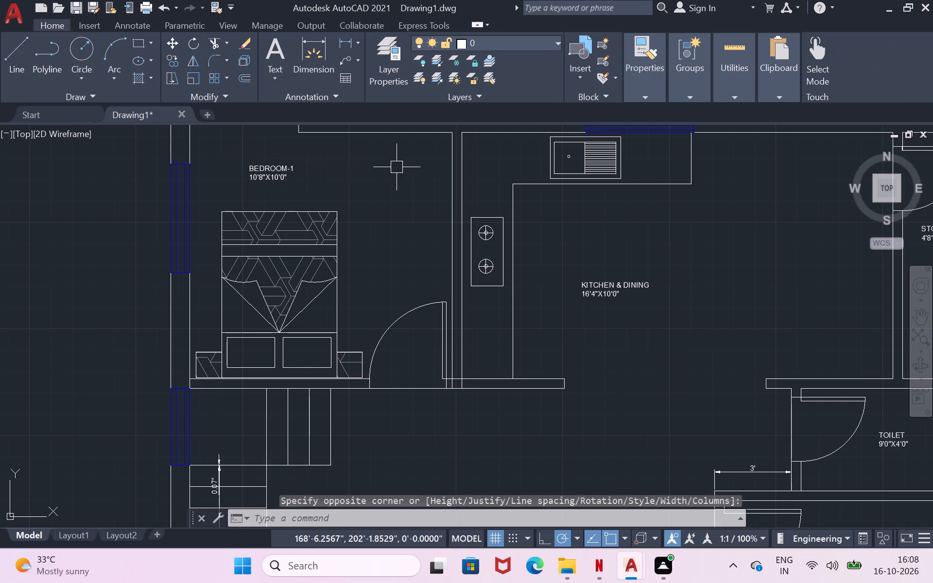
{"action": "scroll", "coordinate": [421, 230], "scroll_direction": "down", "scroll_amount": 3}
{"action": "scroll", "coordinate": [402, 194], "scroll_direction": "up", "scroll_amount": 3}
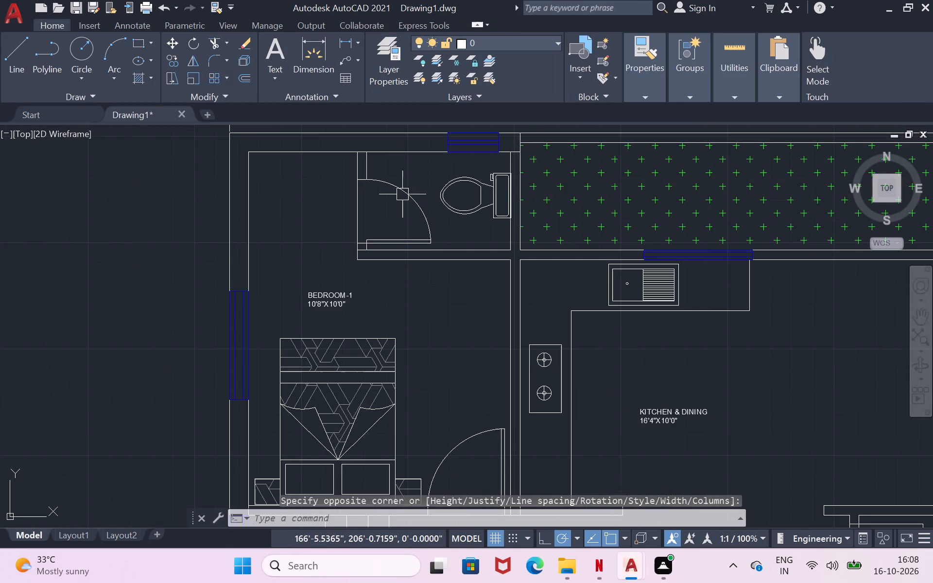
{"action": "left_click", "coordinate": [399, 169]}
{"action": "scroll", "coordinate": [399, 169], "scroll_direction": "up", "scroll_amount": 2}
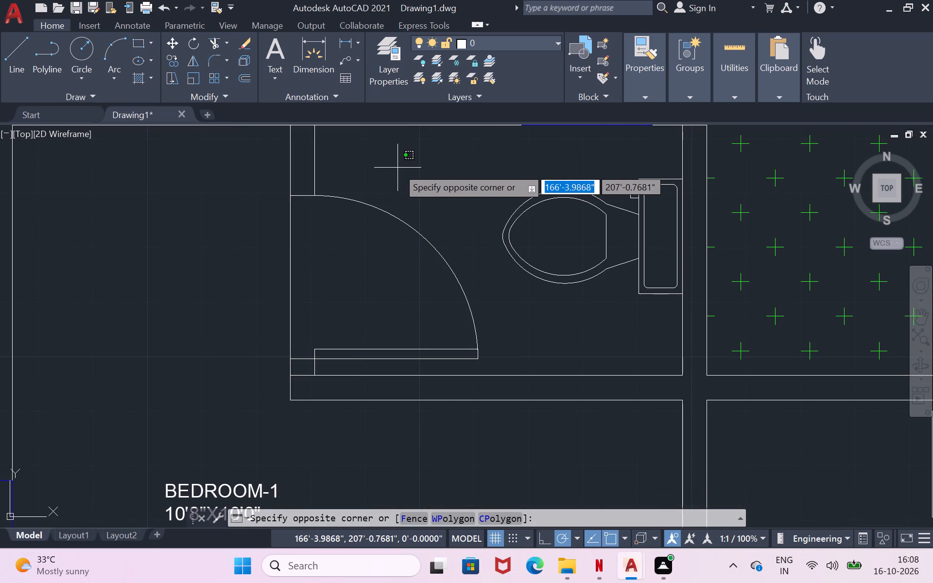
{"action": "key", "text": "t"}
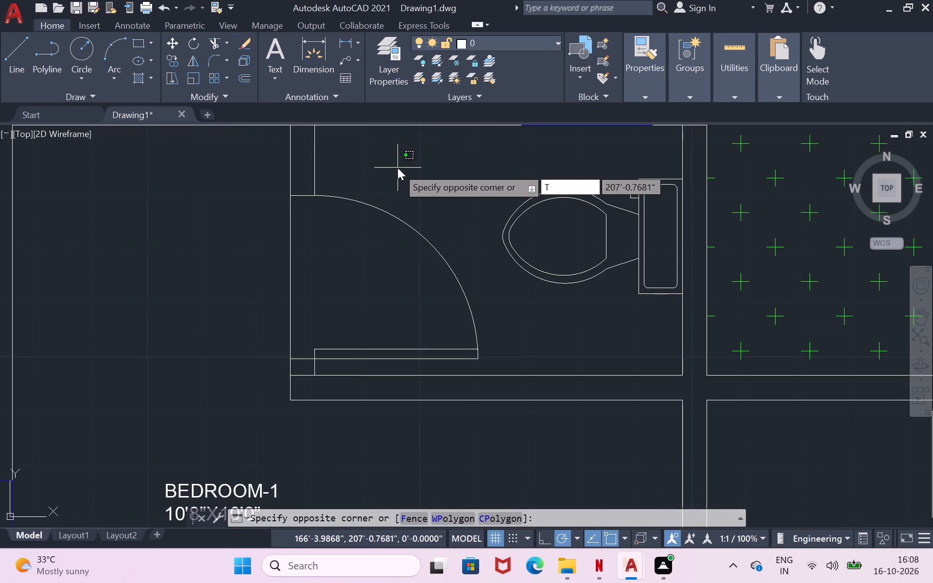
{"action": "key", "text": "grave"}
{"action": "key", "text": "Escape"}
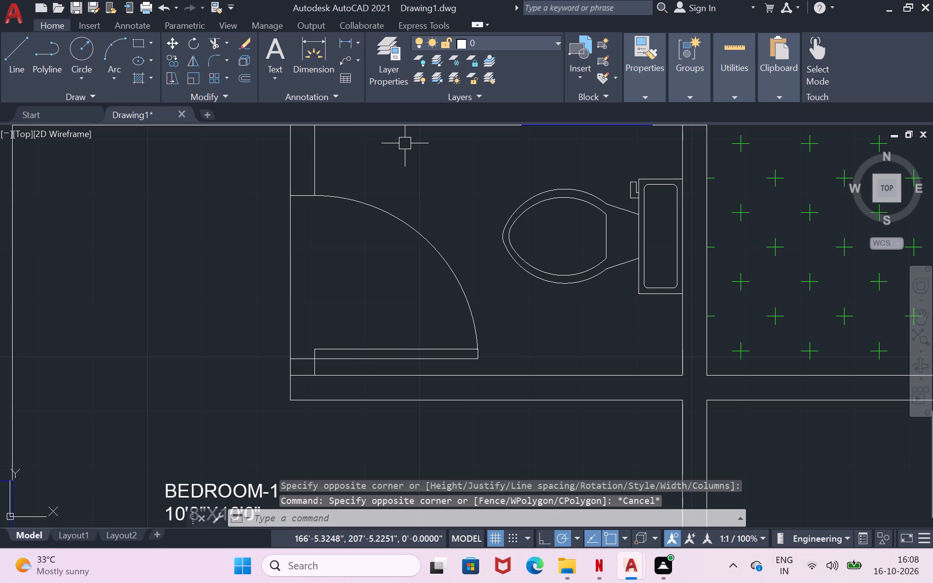
Place a multiline text box in the northwest toilet, just north of the door swing, and enter TOILET.
{"action": "key", "text": "t"}
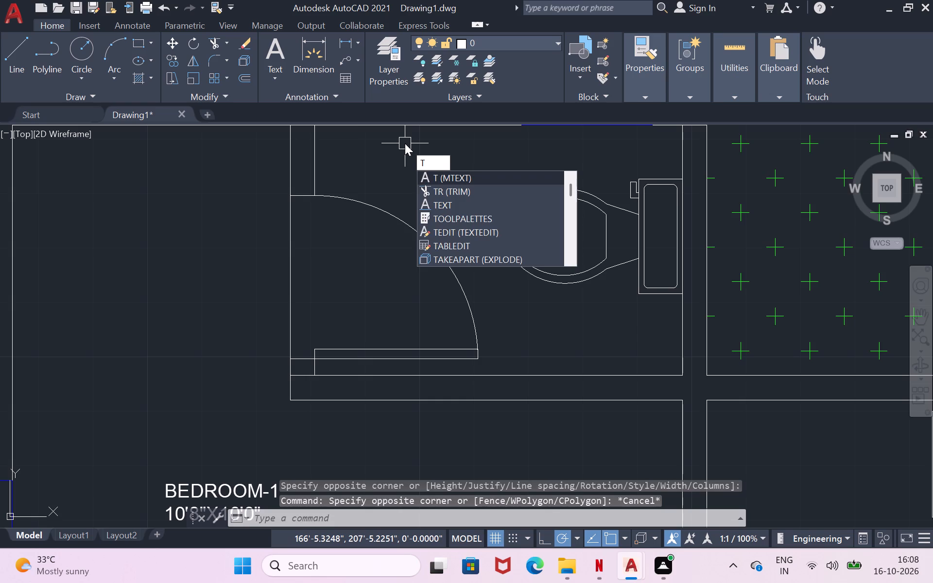
{"action": "left_click", "coordinate": [446, 179]}
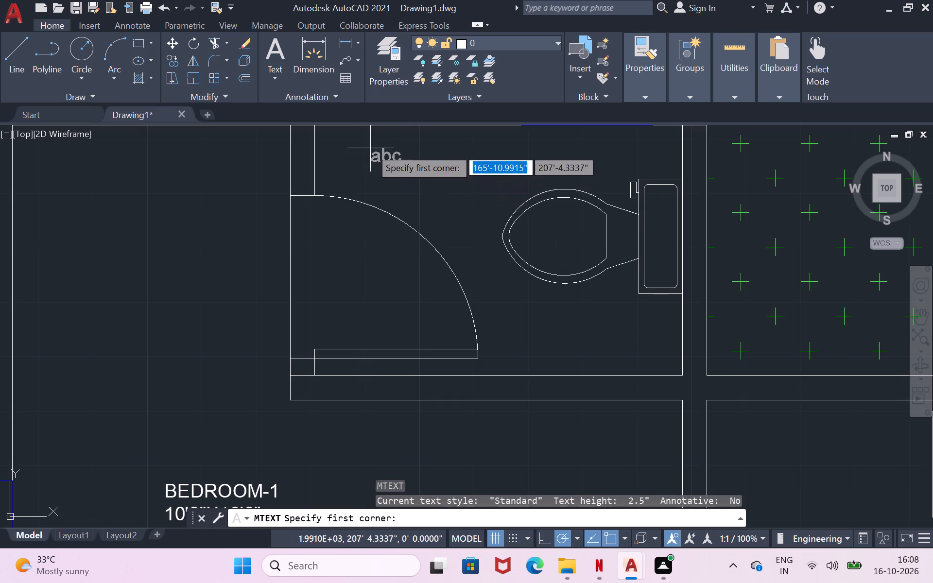
{"action": "left_click", "coordinate": [370, 148]}
{"action": "left_click", "coordinate": [426, 169]}
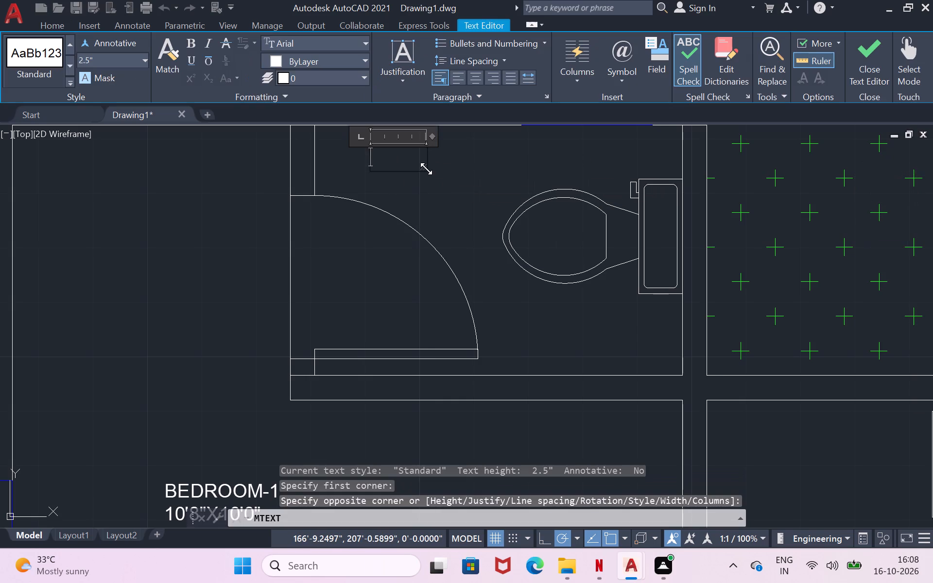
{"action": "type", "text": "TOILET"}
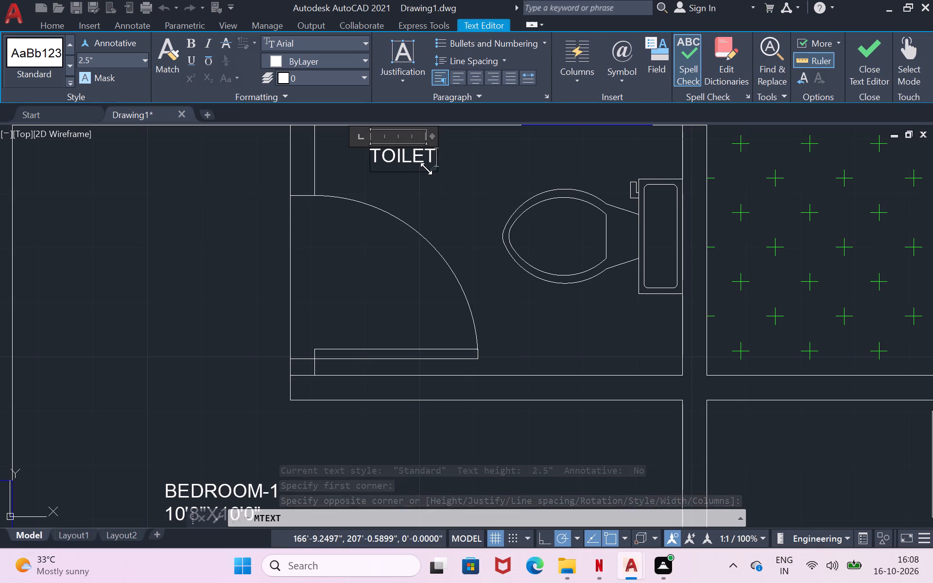
Add the size 6'0"X3'10" on the second line of the northwest toilet label, and finish the text.
{"action": "key", "text": "Return"}
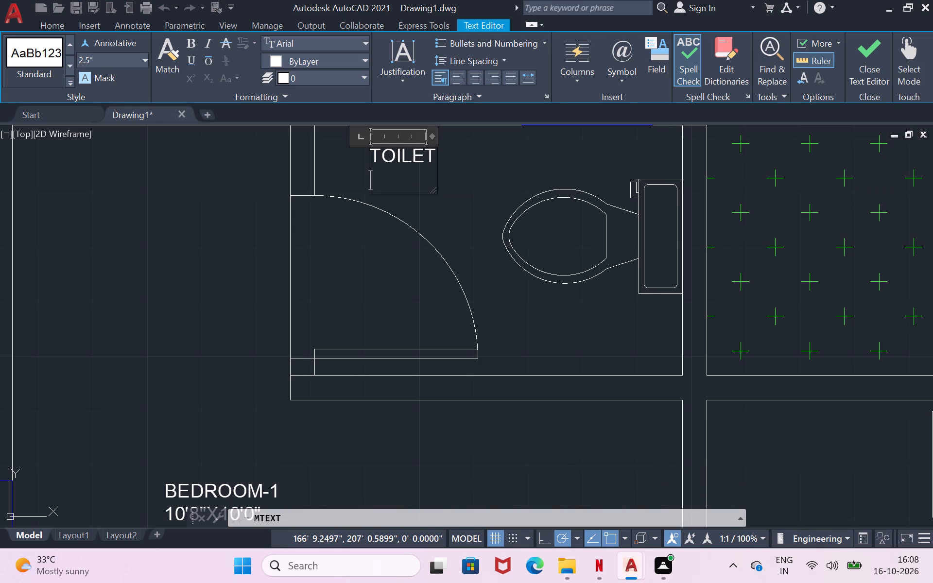
{"action": "key", "text": "6"}
{"action": "key", "text": "apostrophe"}
{"action": "key", "text": "0"}
{"action": "type", "text": "\"X"}
{"action": "key", "text": "3"}
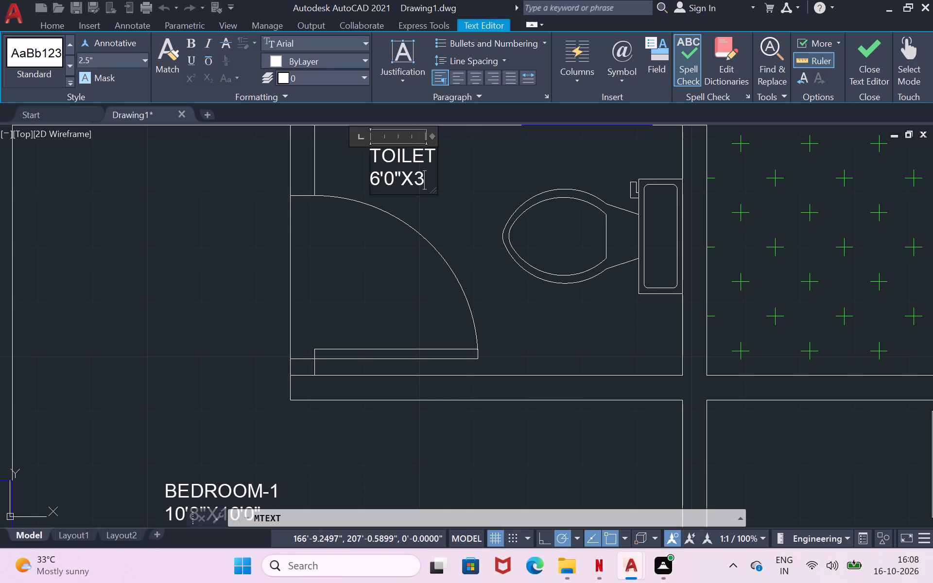
{"action": "key", "text": "apostrophe"}
{"action": "type", "text": "10\""}
{"action": "scroll", "coordinate": [498, 299], "scroll_direction": "down", "scroll_amount": 2}
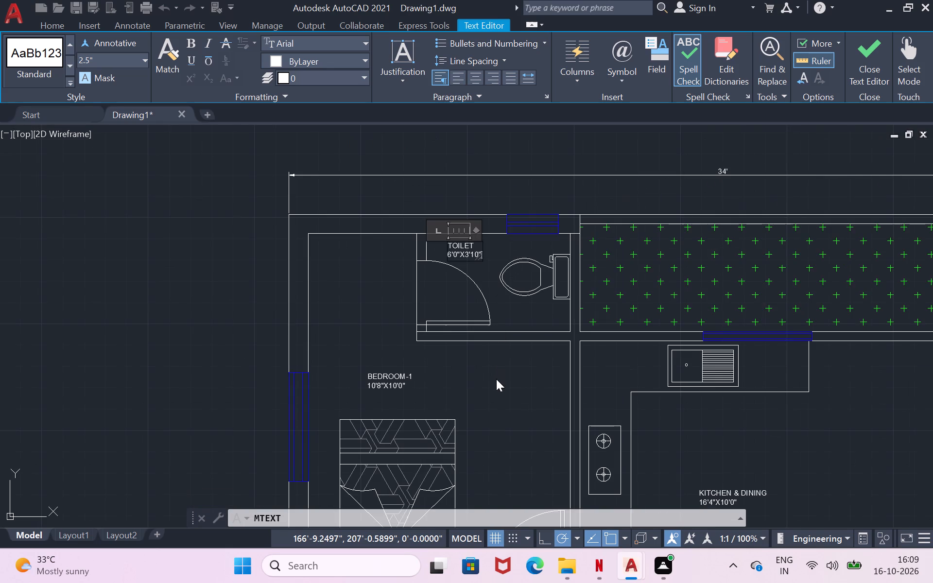
{"action": "key", "text": "Return"}
{"action": "key", "text": "Return"}
{"action": "left_click", "coordinate": [496, 379]}
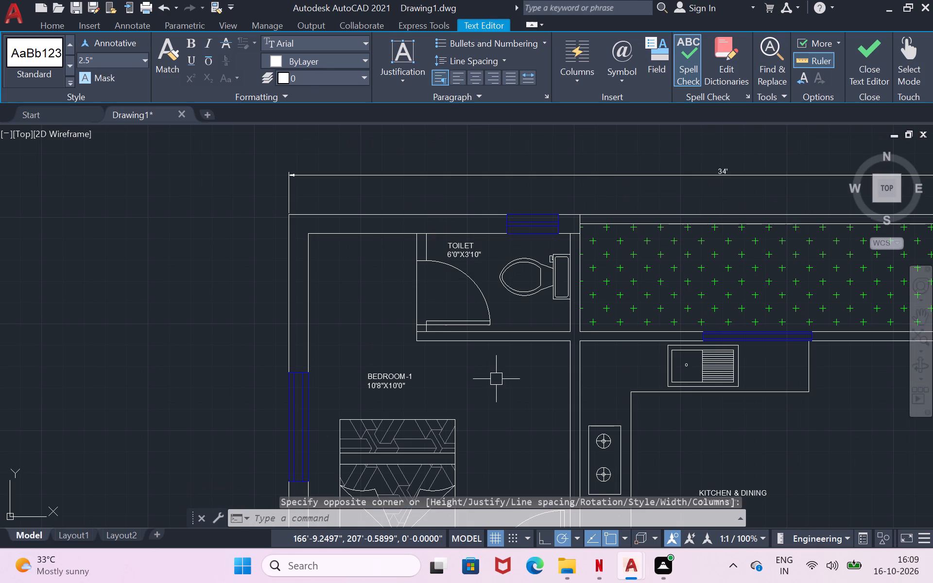
Place a multiline text box in the open kitchen area, northeast of the KITCHEN & DINING label, and enter KITCHEN GARDEN.
{"action": "scroll", "coordinate": [513, 367], "scroll_direction": "down", "scroll_amount": 2}
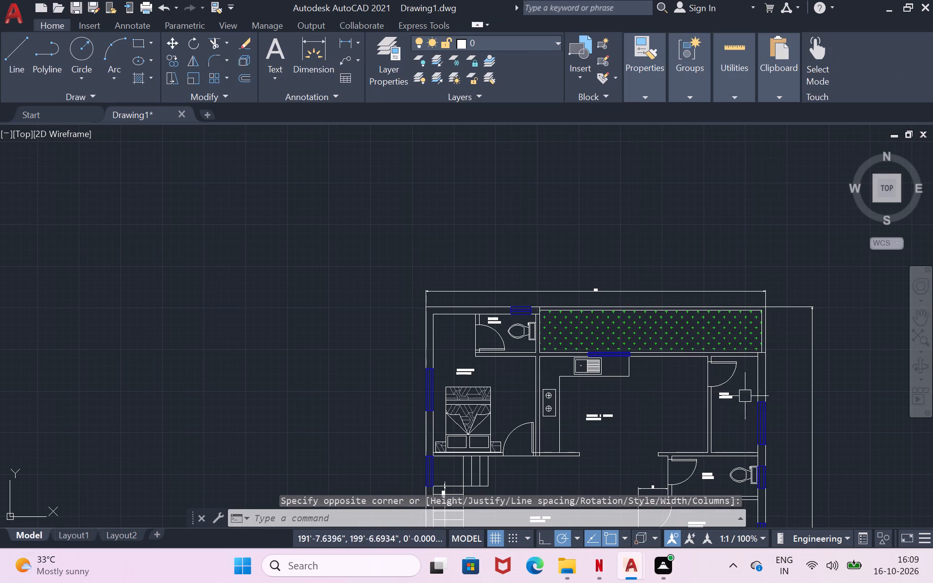
{"action": "scroll", "coordinate": [751, 391], "scroll_direction": "down", "scroll_amount": 1}
{"action": "scroll", "coordinate": [691, 347], "scroll_direction": "up", "scroll_amount": 1}
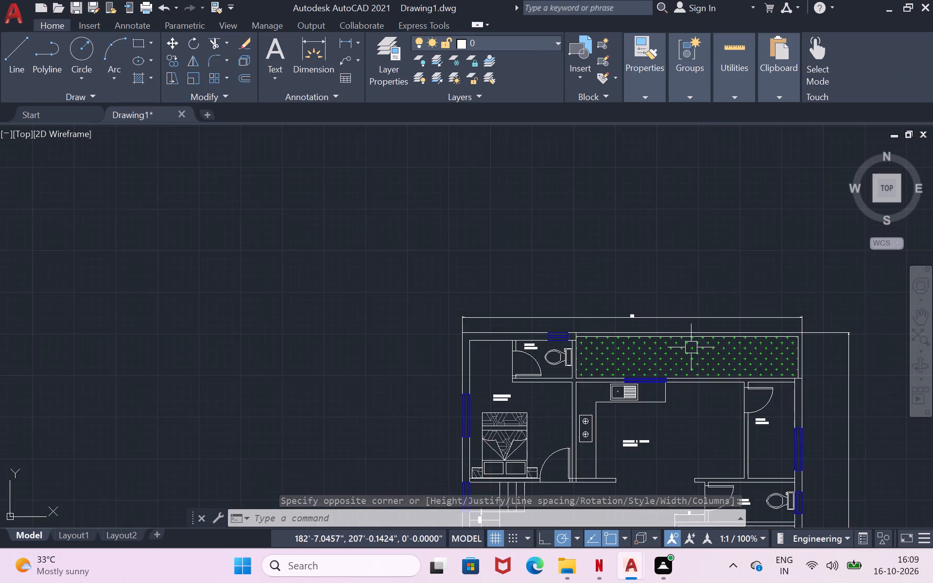
{"action": "scroll", "coordinate": [691, 347], "scroll_direction": "up", "scroll_amount": 1}
{"action": "scroll", "coordinate": [685, 354], "scroll_direction": "down", "scroll_amount": 2}
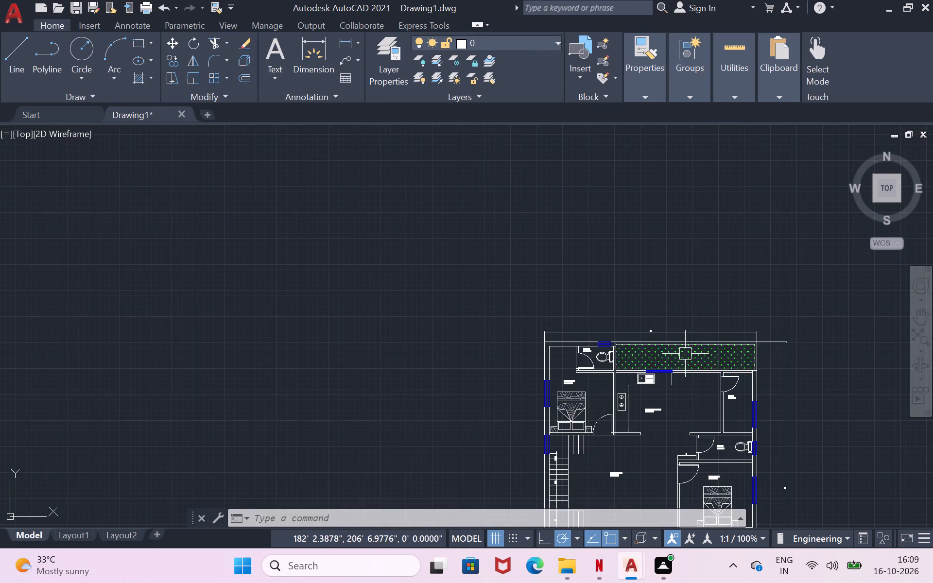
{"action": "scroll", "coordinate": [689, 394], "scroll_direction": "up", "scroll_amount": 2}
{"action": "scroll", "coordinate": [639, 417], "scroll_direction": "up", "scroll_amount": 1}
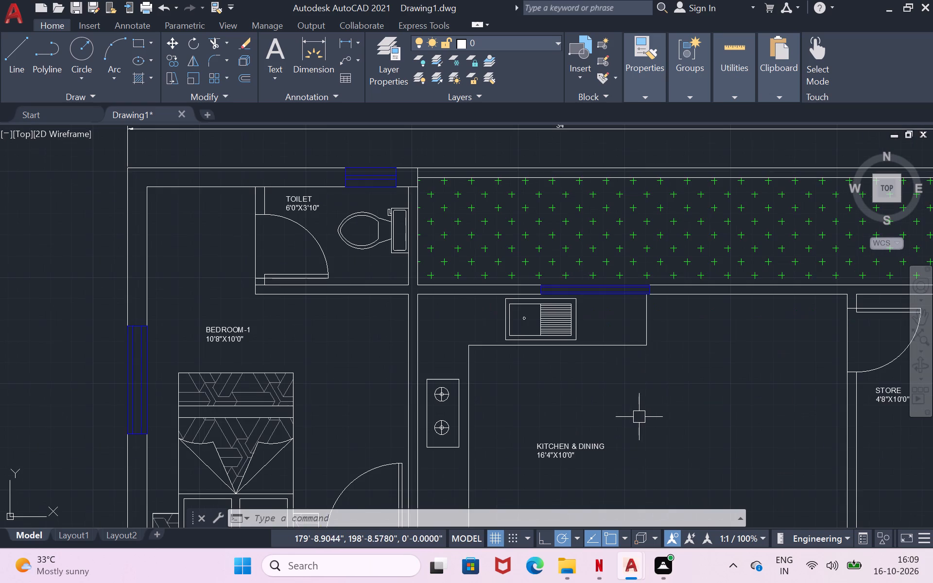
{"action": "left_click", "coordinate": [627, 406]}
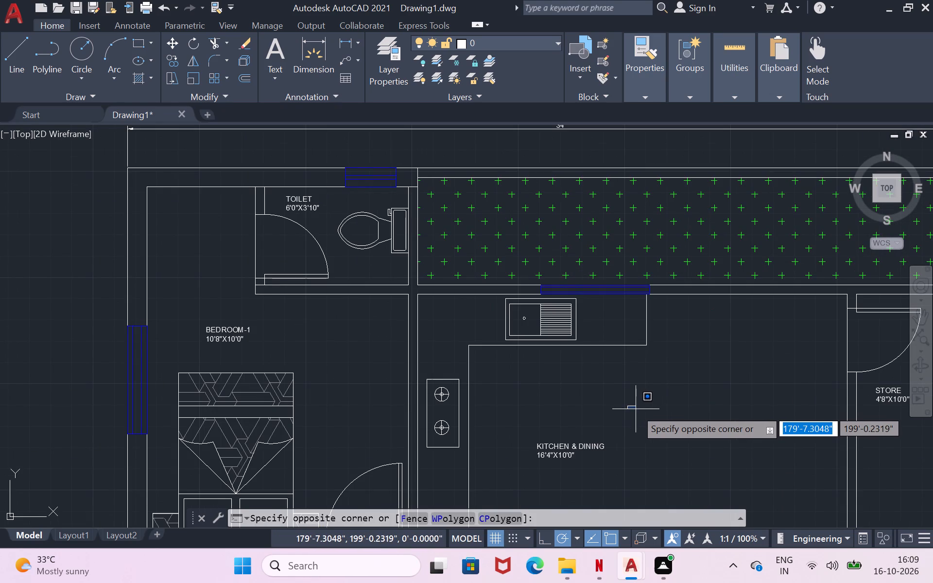
{"action": "key", "text": "Escape"}
{"action": "key", "text": "t"}
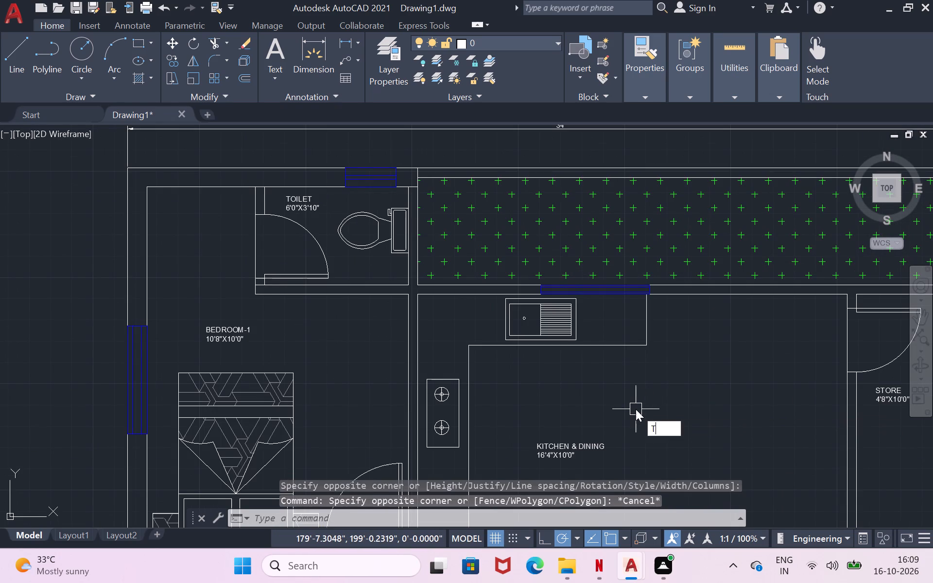
{"action": "key", "text": "space"}
{"action": "left_click", "coordinate": [607, 389]}
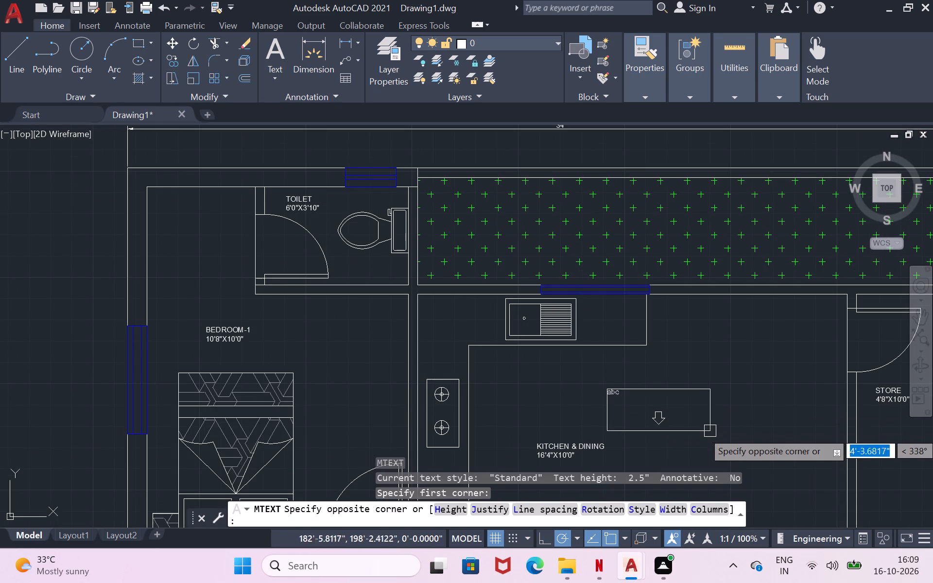
{"action": "left_click", "coordinate": [741, 423]}
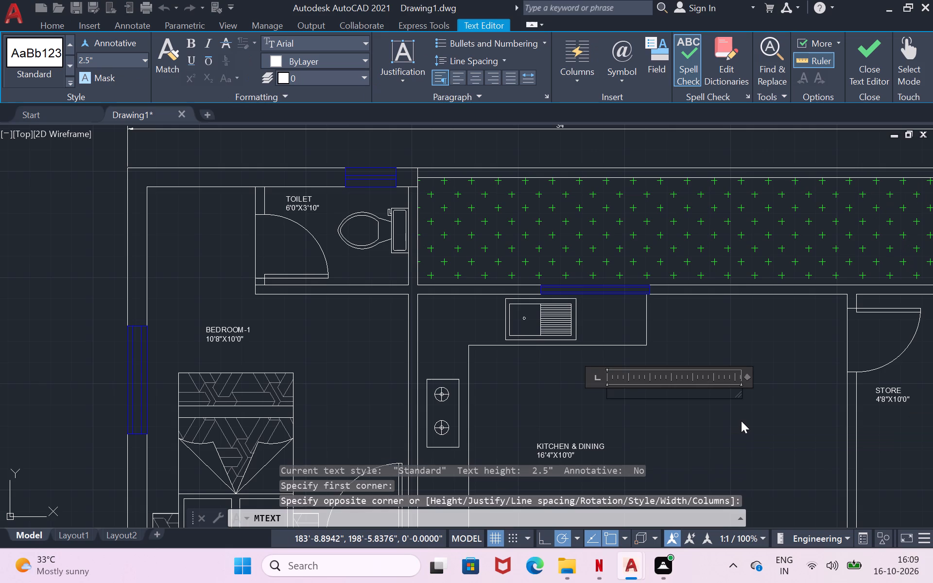
{"action": "type", "text": "KITCHEN"}
{"action": "key", "text": "space"}
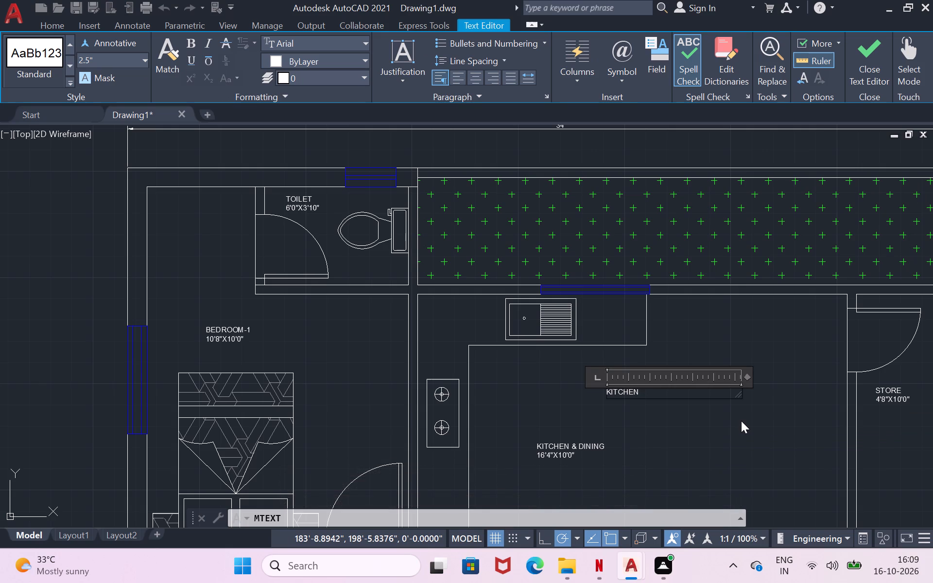
{"action": "type", "text": "GAR"}
{"action": "type", "text": "DEN"}
Add the size 21'9"X4'2" on the second line of the KITCHEN GARDEN label, and finish the text.
{"action": "key", "text": "Return"}
{"action": "type", "text": "21"}
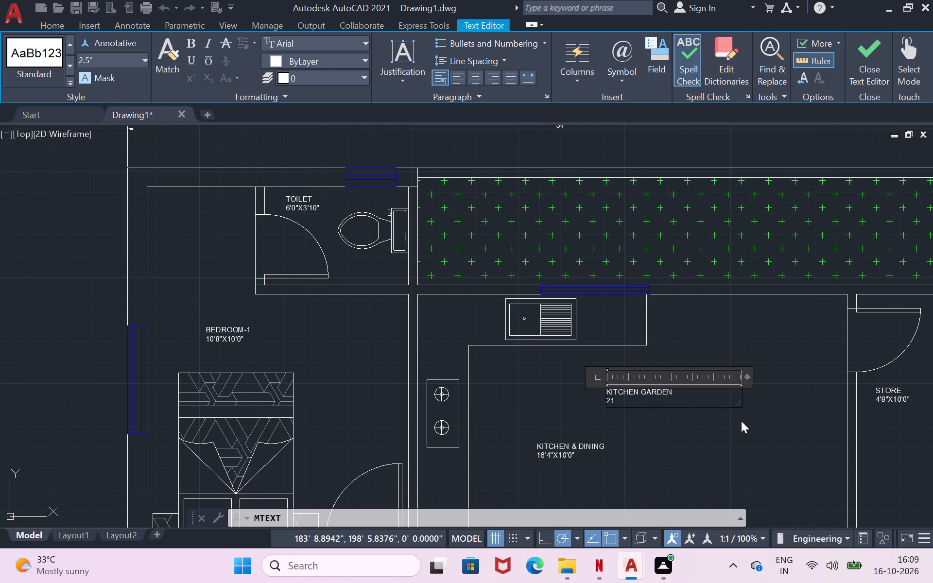
{"action": "key", "text": "apostrophe"}
{"action": "key", "text": "9"}
{"action": "key", "text": "shift+quotedbl"}
{"action": "key", "text": "x"}
{"action": "key", "text": "4"}
{"action": "key", "text": "apostrophe"}
{"action": "type", "text": "2\""}
{"action": "key", "text": "Return"}
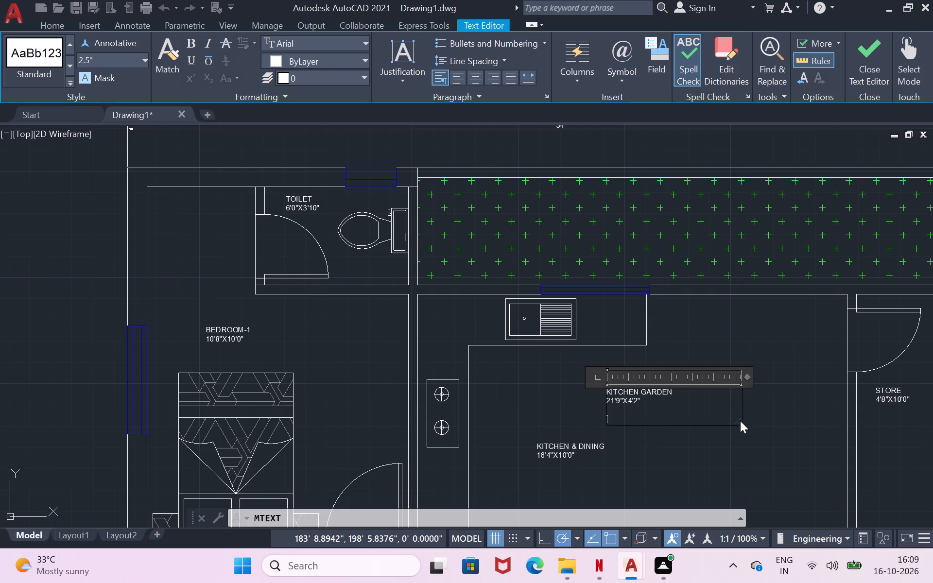
{"action": "key", "text": "Return"}
{"action": "left_click", "coordinate": [740, 421]}
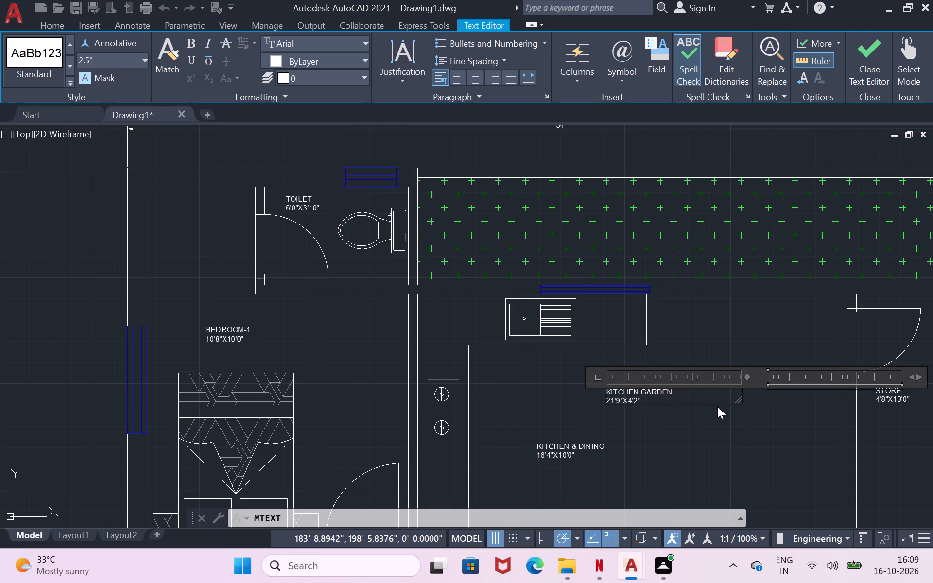
{"action": "key", "text": "ctrl+z"}
{"action": "key", "text": "Return"}
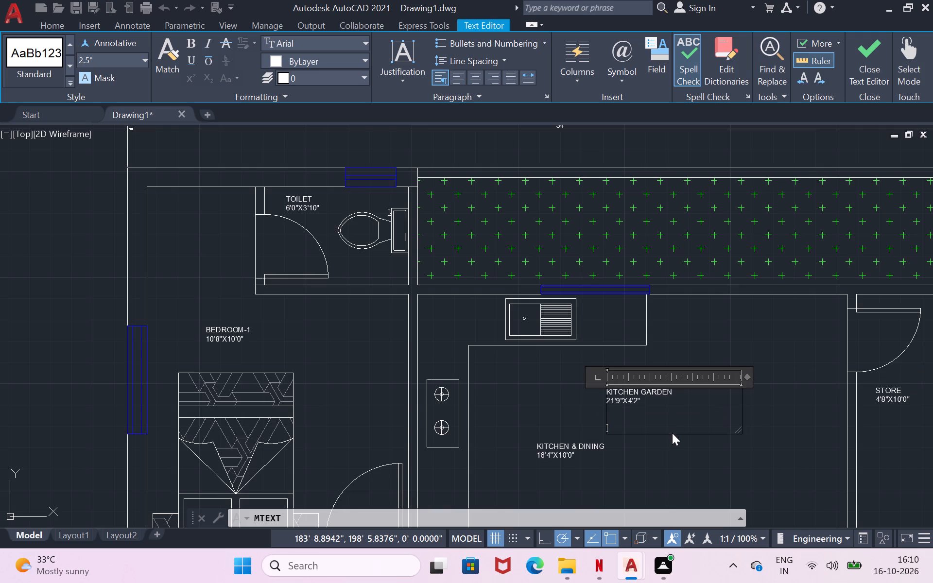
{"action": "left_click", "coordinate": [675, 443]}
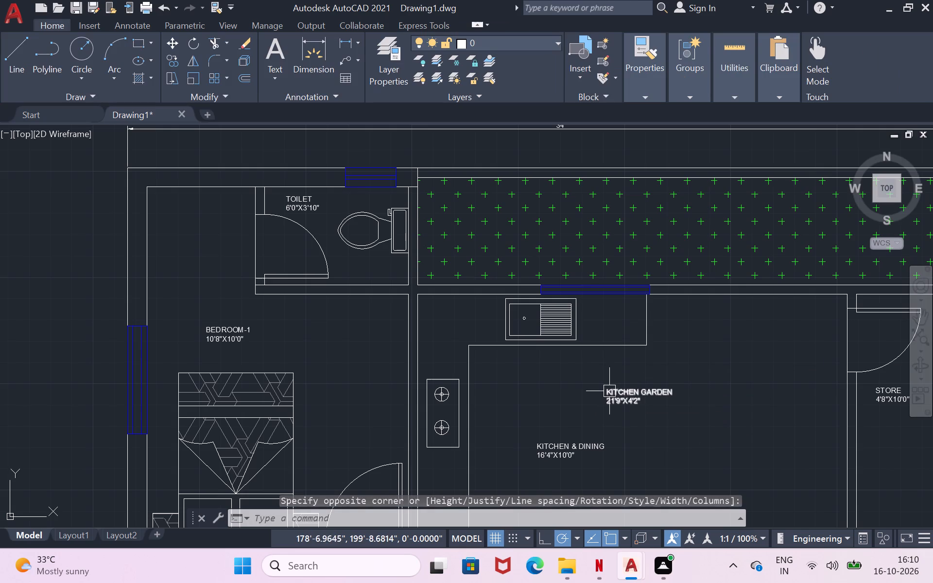
Scale the KITCHEN GARDEN label up to about 2.4 times its size.
{"action": "left_click", "coordinate": [609, 391]}
{"action": "type", "text": "SC"}
{"action": "key", "text": "Return"}
{"action": "left_click", "coordinate": [610, 405]}
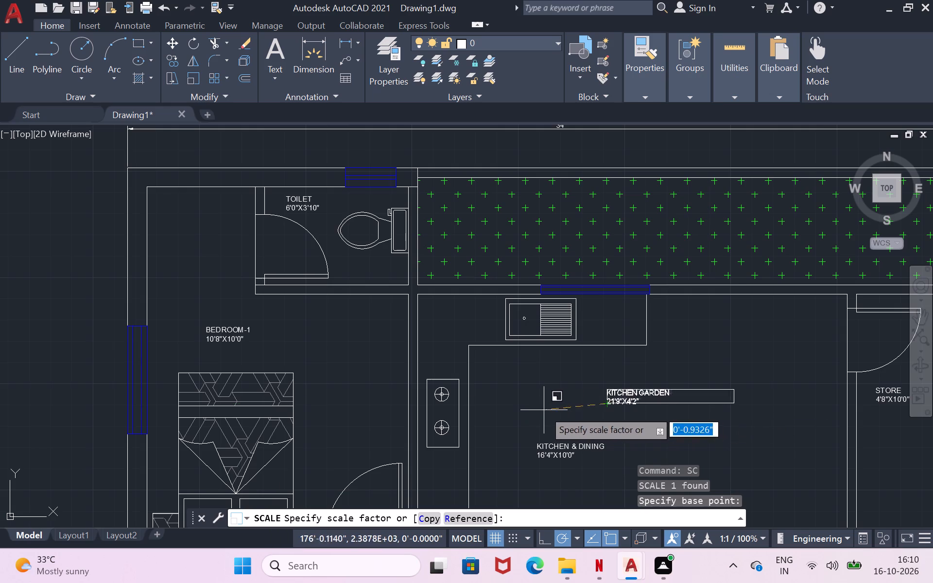
{"action": "left_click", "coordinate": [447, 404]}
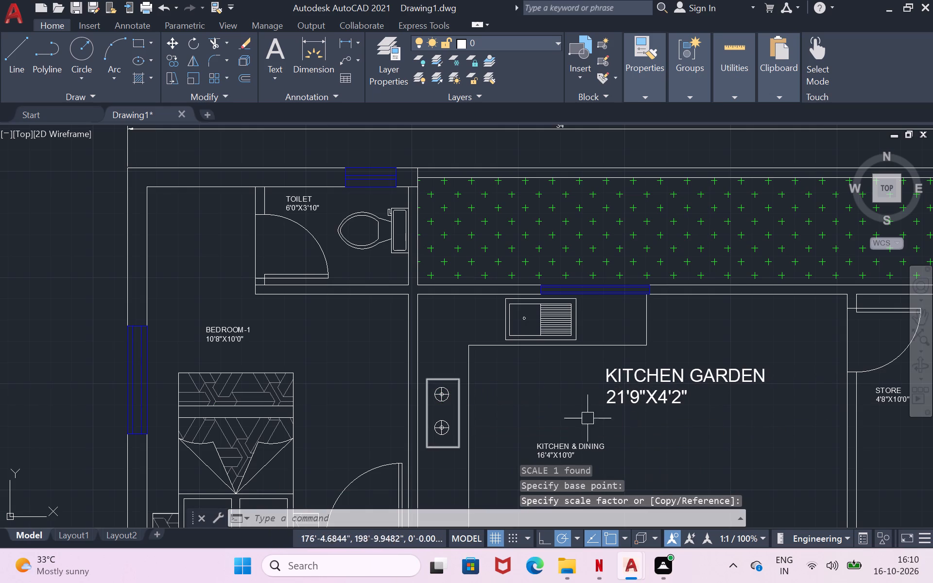
Move the enlarged KITCHEN GARDEN label north into the middle of the green hatched garden strip.
{"action": "left_click", "coordinate": [644, 386]}
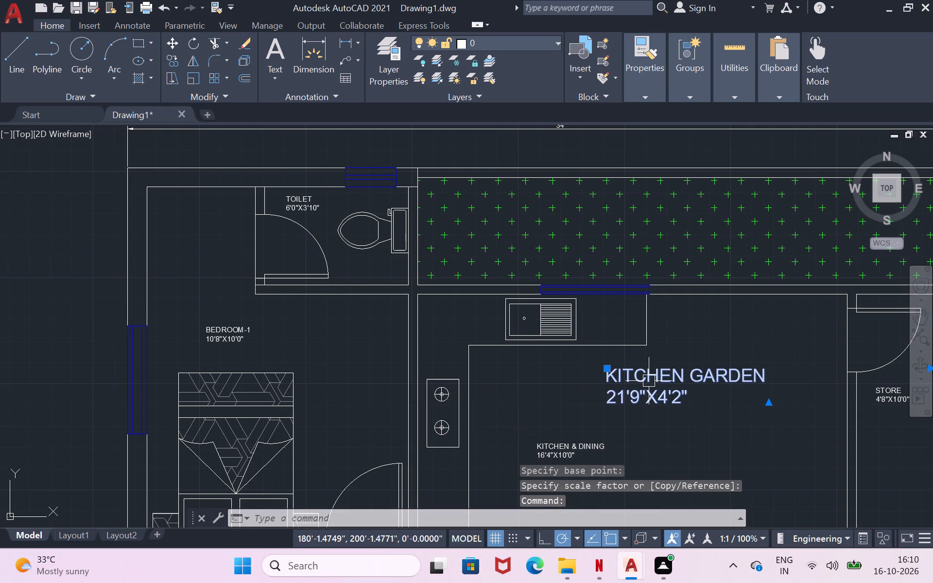
{"action": "key", "text": "m"}
{"action": "key", "text": "Return"}
{"action": "left_click", "coordinate": [649, 381]}
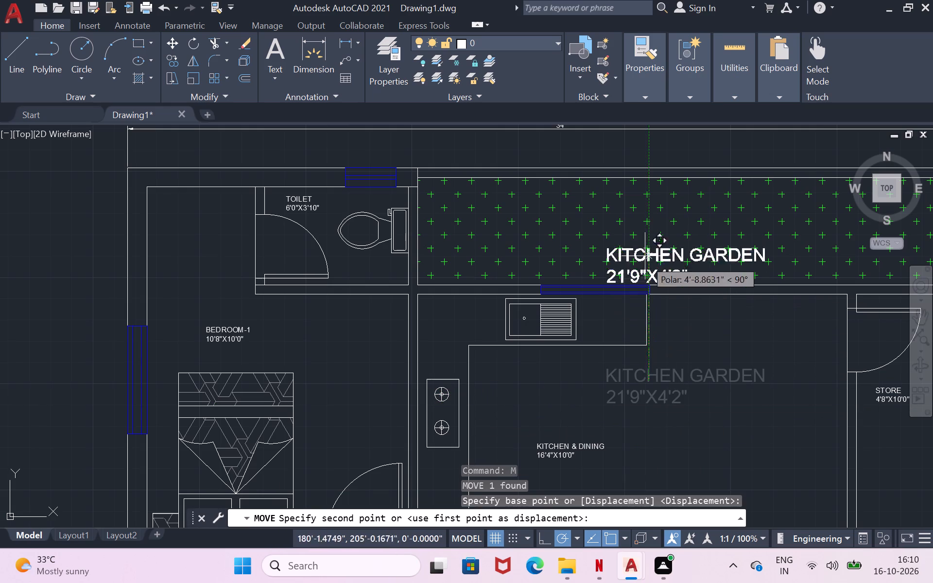
{"action": "left_click", "coordinate": [704, 225]}
Scale the STORE label in the store room up to about 3 times its size.
{"action": "scroll", "coordinate": [705, 225], "scroll_direction": "down", "scroll_amount": 1}
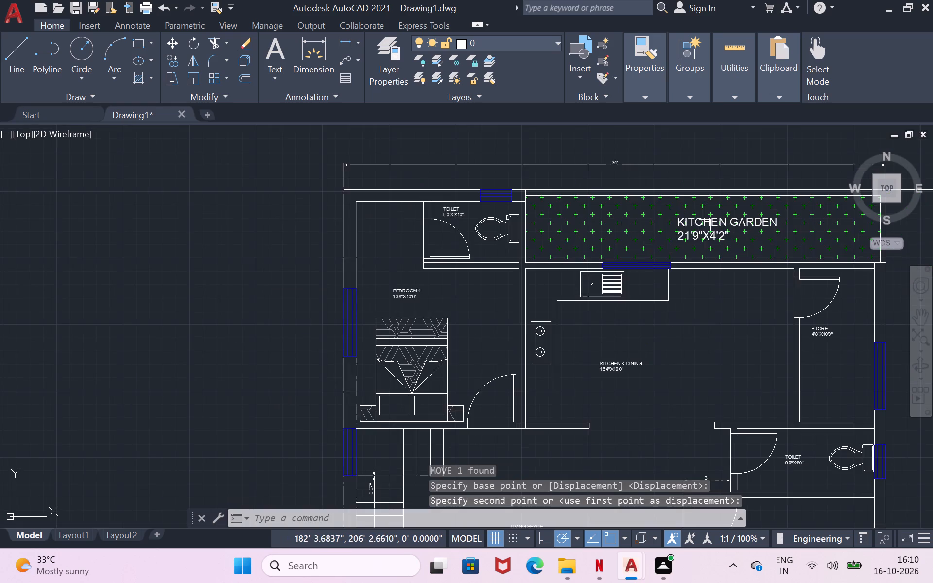
{"action": "scroll", "coordinate": [706, 240], "scroll_direction": "down", "scroll_amount": 1}
{"action": "scroll", "coordinate": [776, 301], "scroll_direction": "up", "scroll_amount": 2}
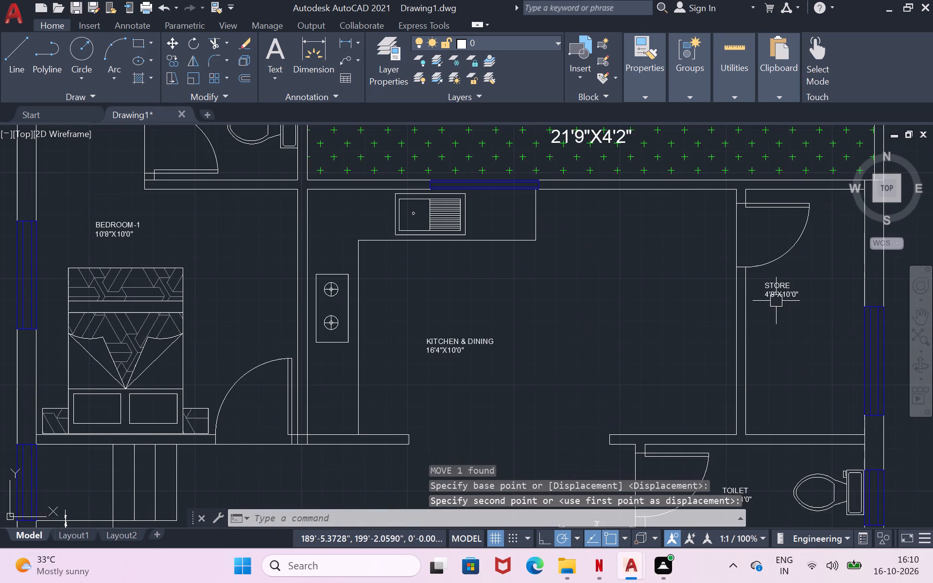
{"action": "left_click", "coordinate": [778, 289]}
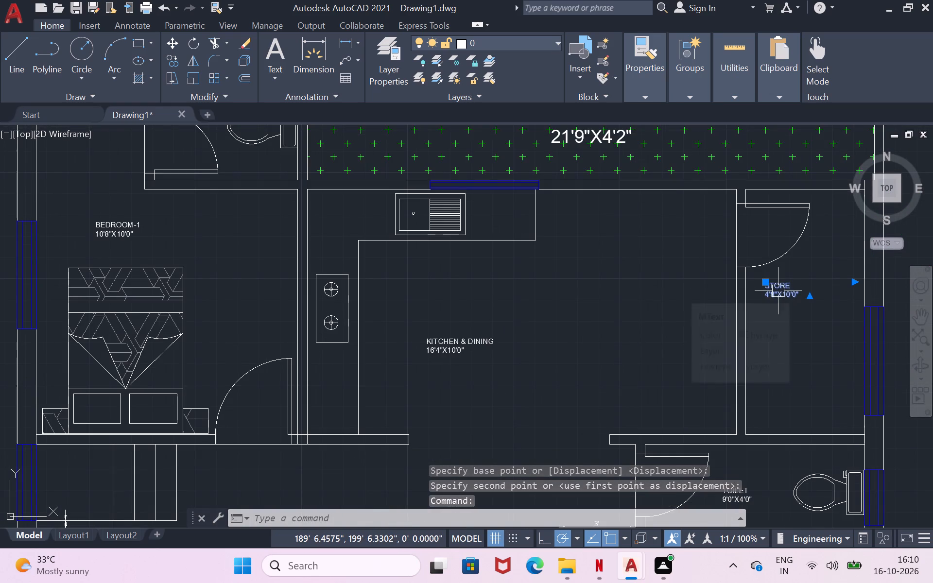
{"action": "type", "text": "SC"}
{"action": "key", "text": "Return"}
{"action": "left_click", "coordinate": [778, 291]}
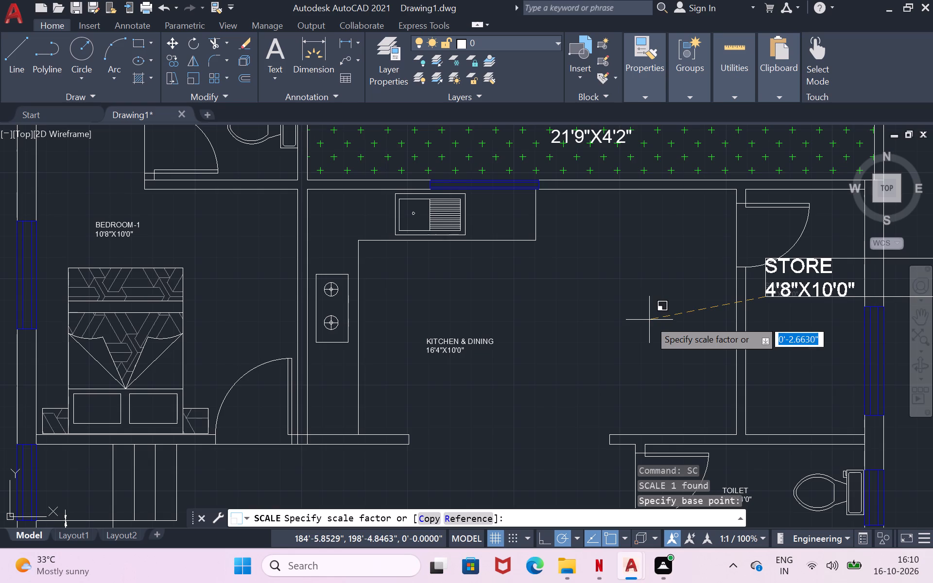
{"action": "left_click", "coordinate": [633, 323]}
Move the enlarged STORE label south within the store room, clear of the door swing.
{"action": "left_click", "coordinate": [787, 291]}
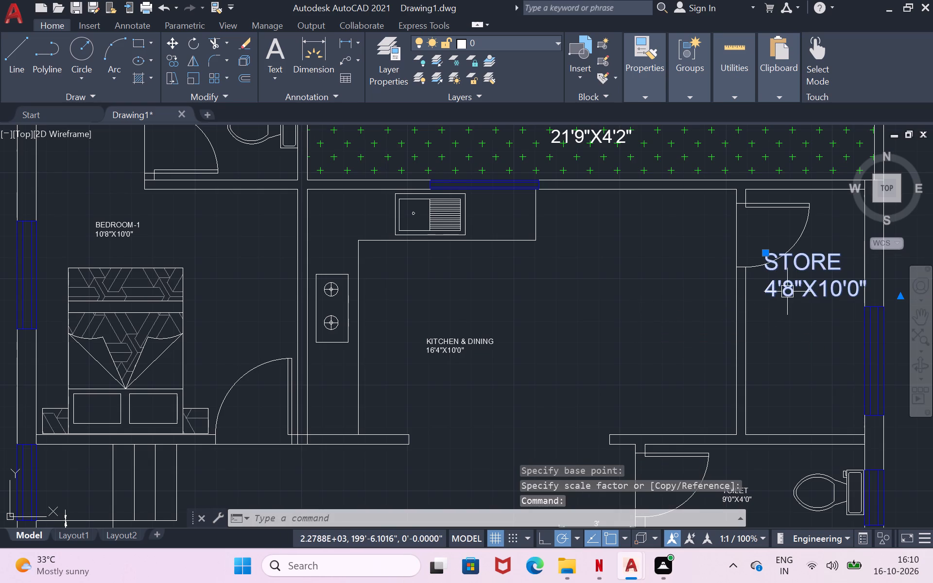
{"action": "key", "text": "m"}
{"action": "key", "text": "Return"}
{"action": "left_click", "coordinate": [787, 291]}
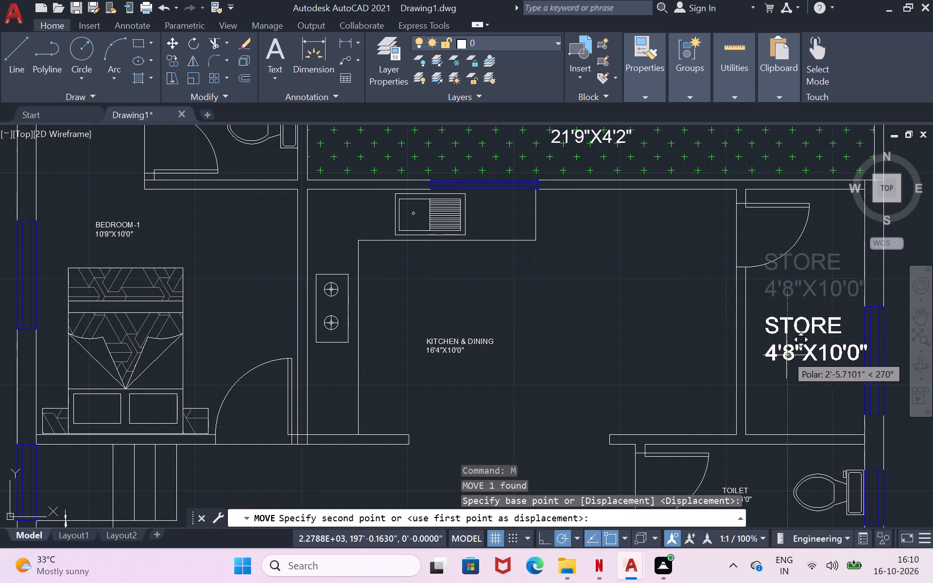
{"action": "left_click", "coordinate": [784, 333]}
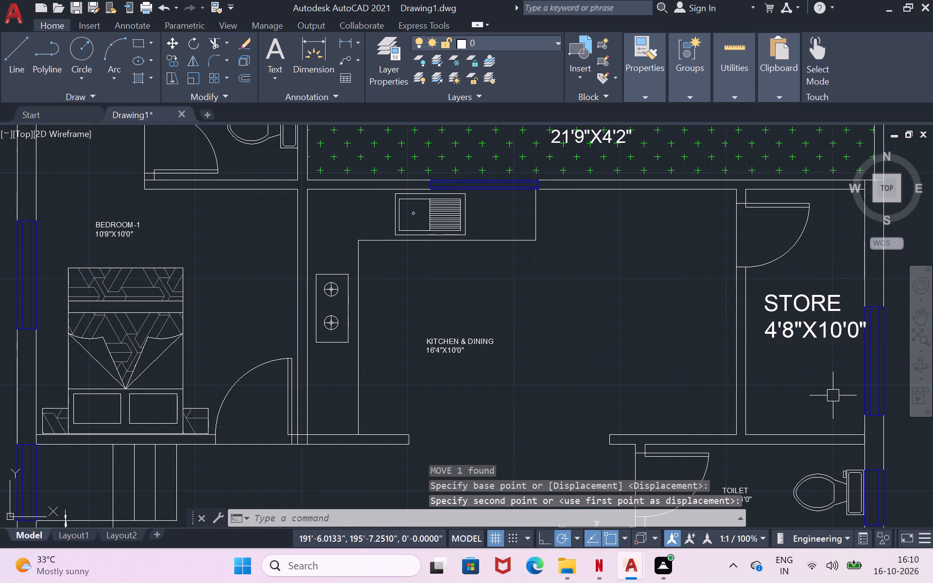
Scale the 9'0"X4'0" TOILET label south of the store up to about 2.5 times its size.
{"action": "scroll", "coordinate": [834, 396], "scroll_direction": "down", "scroll_amount": 1}
{"action": "scroll", "coordinate": [805, 471], "scroll_direction": "down", "scroll_amount": 2}
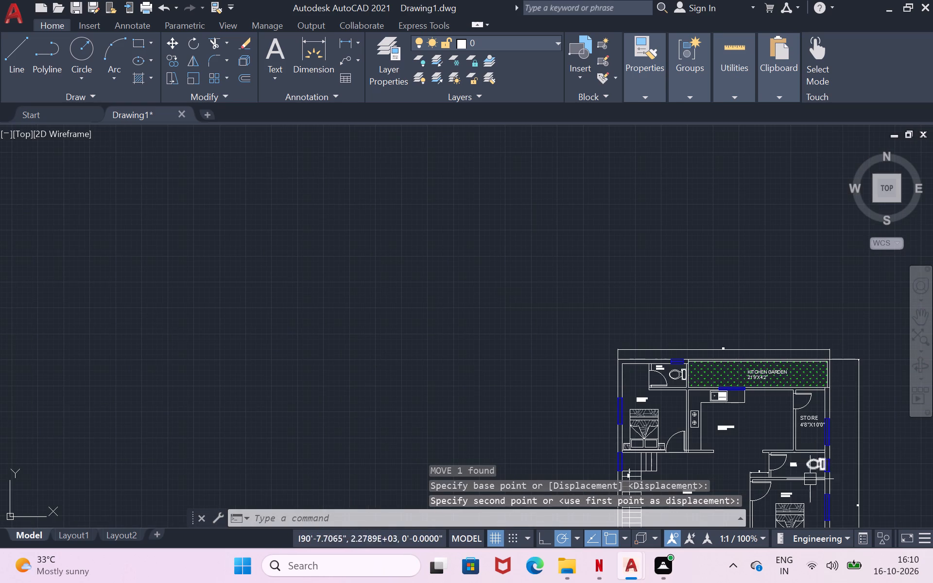
{"action": "scroll", "coordinate": [803, 497], "scroll_direction": "up", "scroll_amount": 2}
{"action": "scroll", "coordinate": [781, 418], "scroll_direction": "up", "scroll_amount": 2}
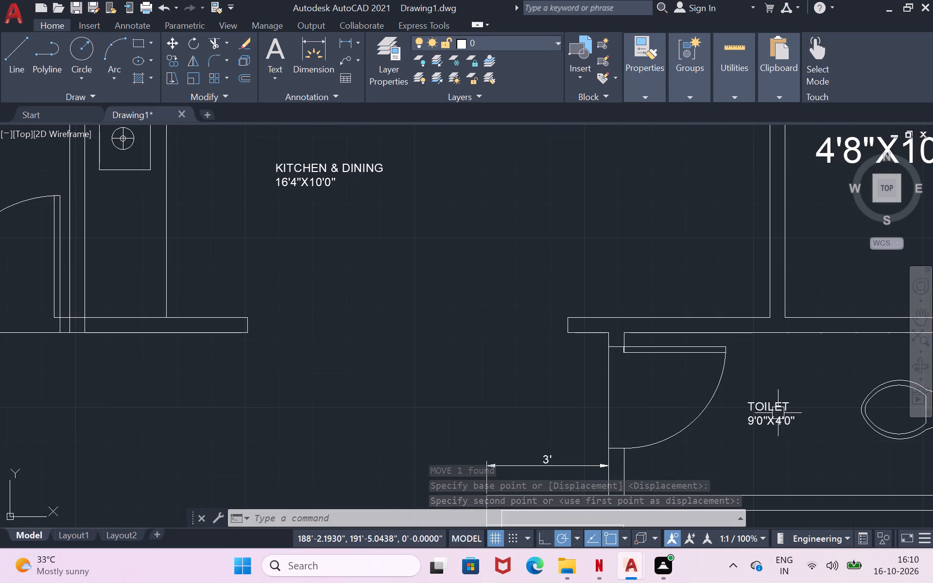
{"action": "left_click", "coordinate": [775, 410]}
{"action": "type", "text": "SC"}
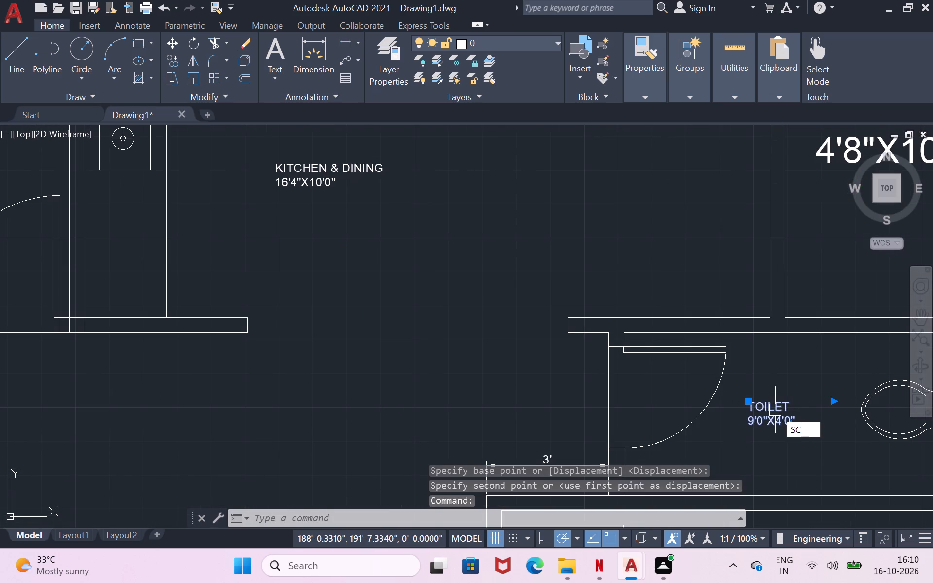
{"action": "key", "text": "Return"}
{"action": "left_click", "coordinate": [775, 410]}
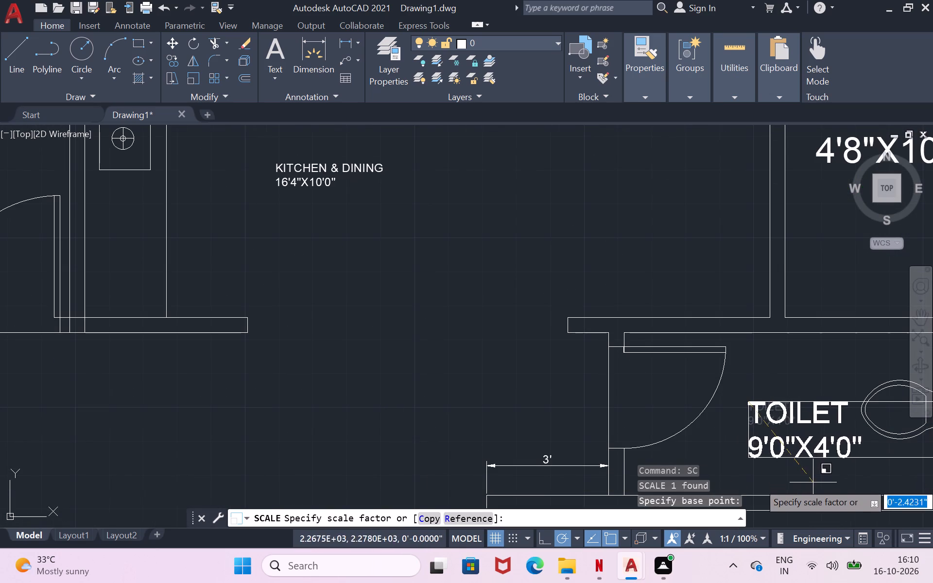
{"action": "left_click", "coordinate": [816, 483]}
Scale the KITCHEN & DINING label up to about 3 times its size.
{"action": "scroll", "coordinate": [696, 363], "scroll_direction": "down", "scroll_amount": 2}
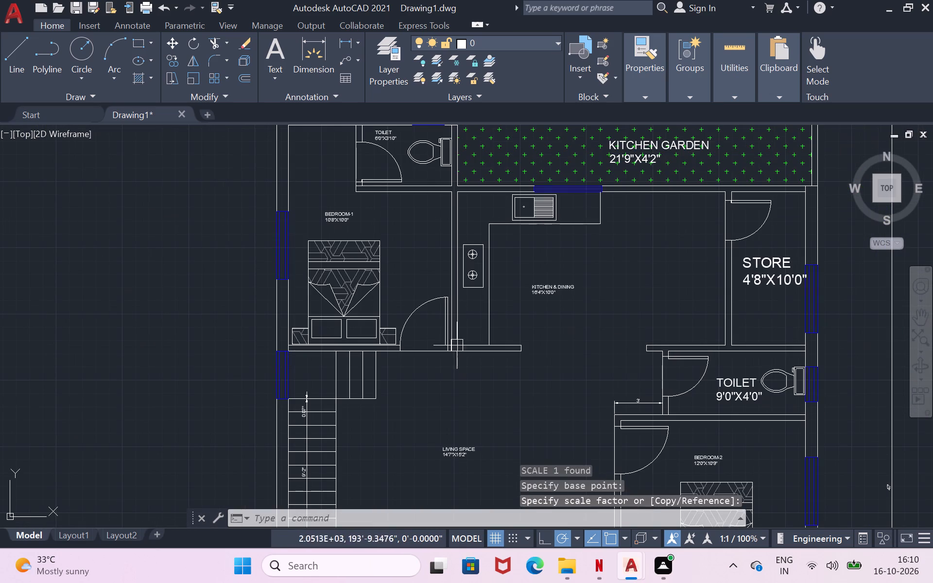
{"action": "left_click", "coordinate": [542, 284]}
{"action": "type", "text": "SC"}
{"action": "key", "text": "Return"}
{"action": "left_click", "coordinate": [542, 290]}
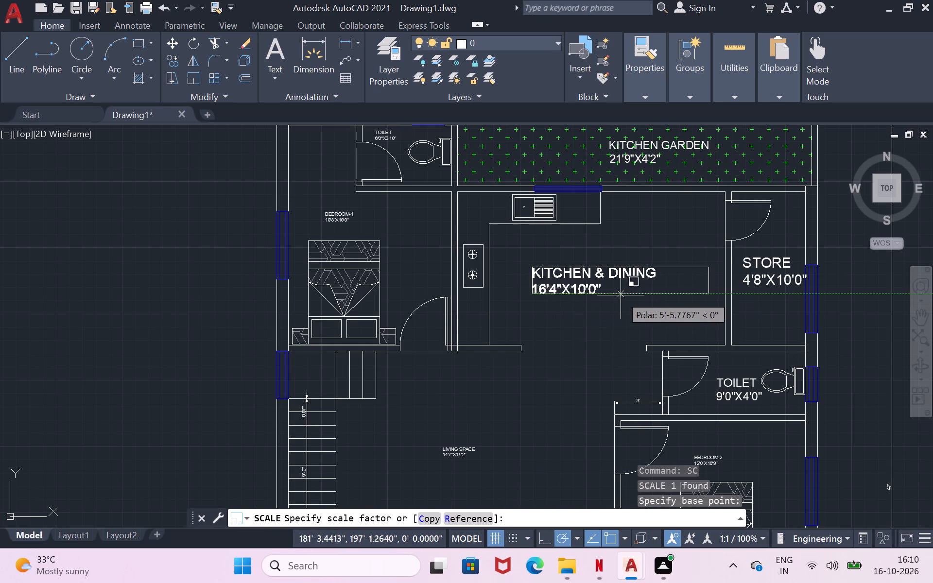
{"action": "left_click", "coordinate": [620, 296]}
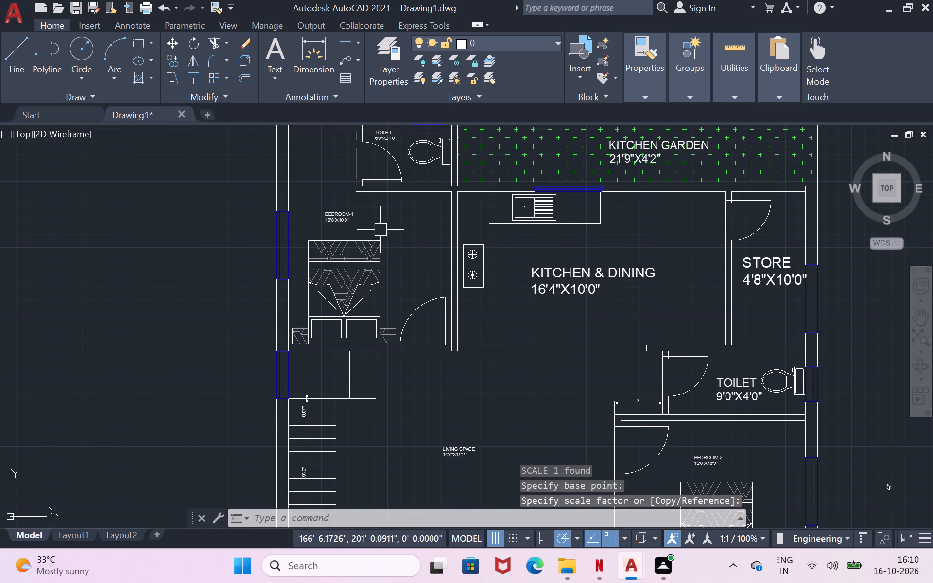
Scale the BEDROOM-1 label up to about 2.4 times its size, keeping it above the bed.
{"action": "left_click", "coordinate": [335, 210]}
{"action": "type", "text": "SC"}
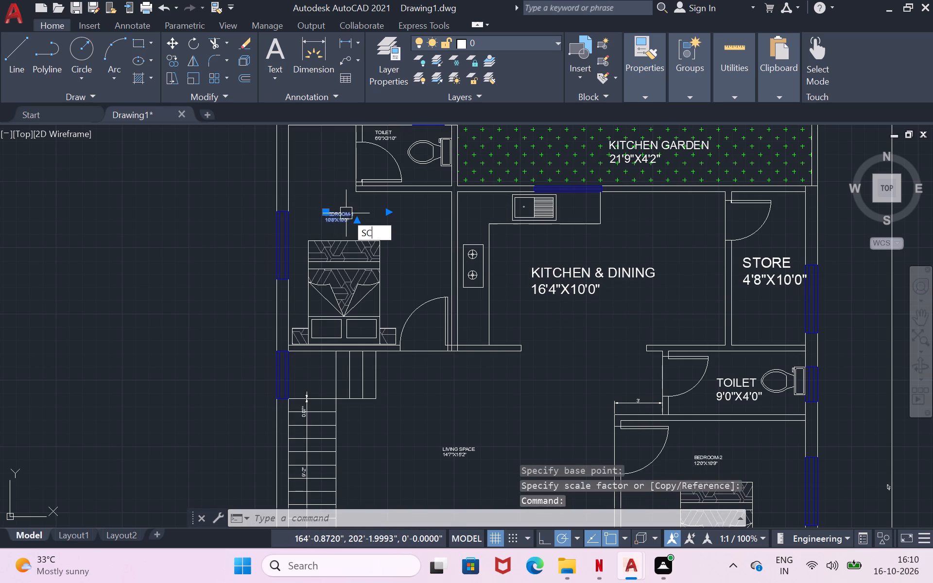
{"action": "key", "text": "Return"}
{"action": "left_click", "coordinate": [346, 213]}
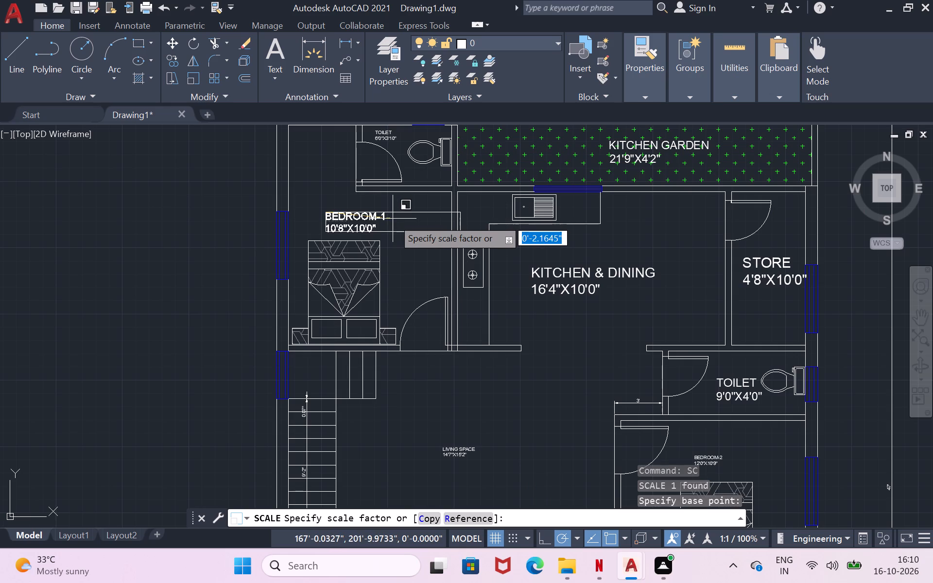
{"action": "left_click", "coordinate": [400, 219]}
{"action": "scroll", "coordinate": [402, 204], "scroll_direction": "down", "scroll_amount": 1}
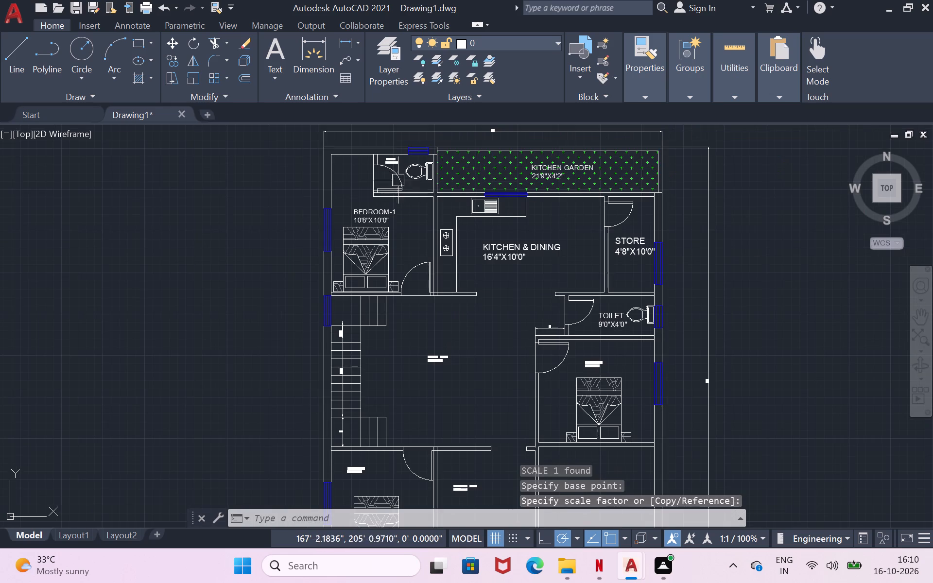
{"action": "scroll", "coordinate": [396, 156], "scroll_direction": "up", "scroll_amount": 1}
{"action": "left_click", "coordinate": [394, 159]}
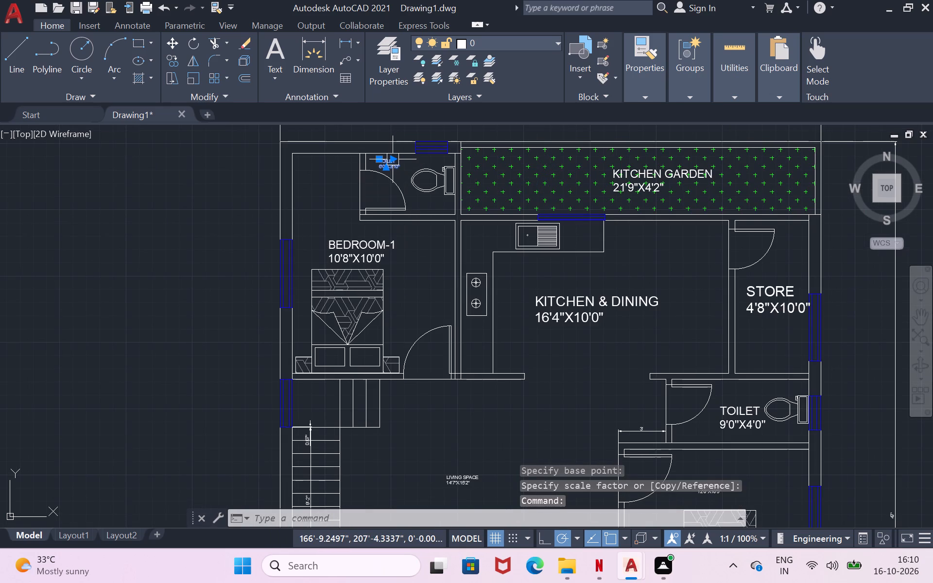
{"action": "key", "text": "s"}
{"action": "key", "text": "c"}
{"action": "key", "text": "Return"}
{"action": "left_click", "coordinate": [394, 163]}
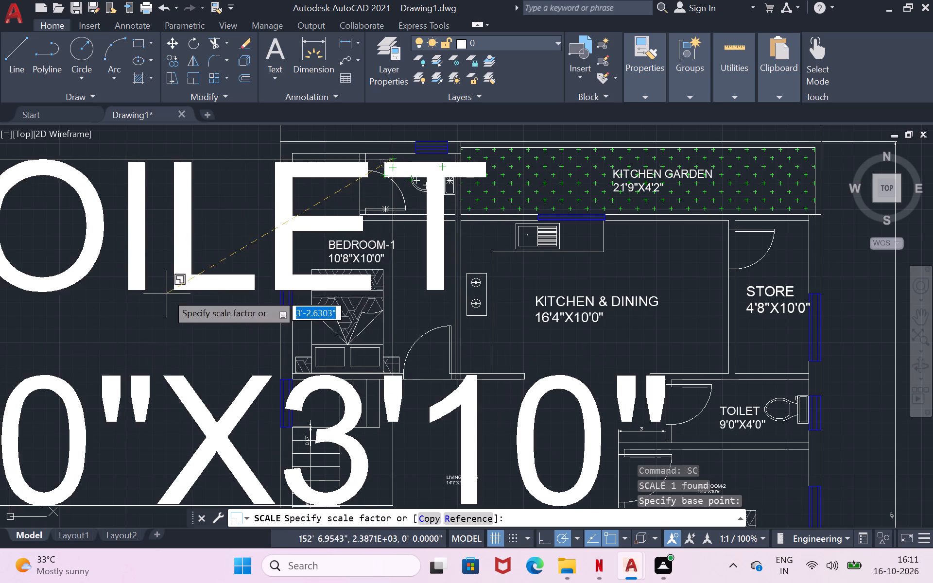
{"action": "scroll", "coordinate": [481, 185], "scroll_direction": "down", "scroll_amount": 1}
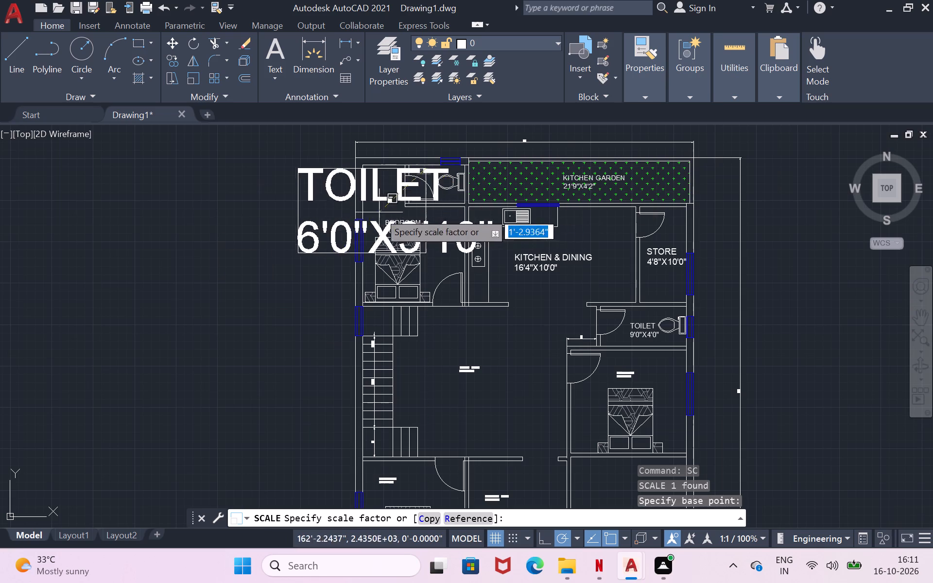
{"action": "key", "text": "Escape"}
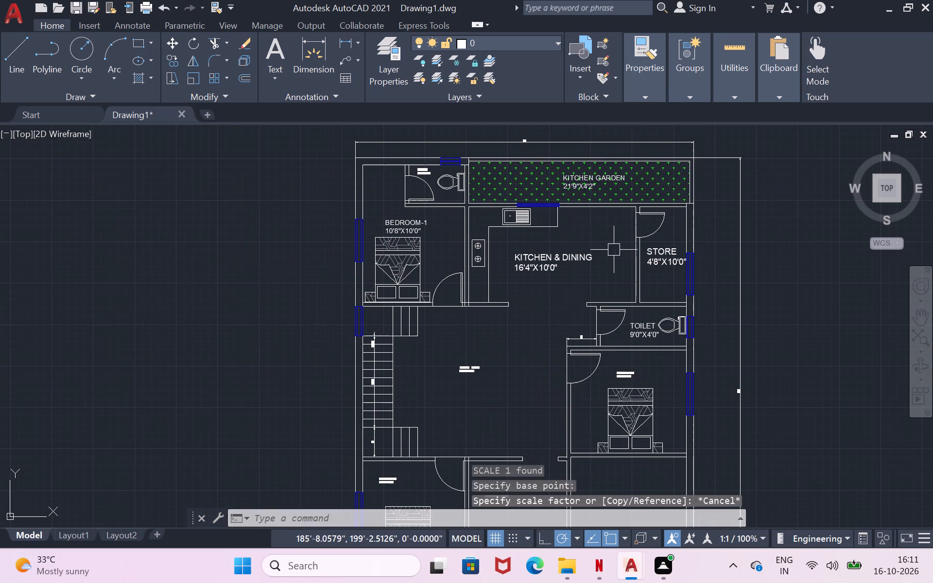
Scale the 6'0"X3'10" TOILET label beside BEDROOM-1 up to about 2 times its size.
{"action": "scroll", "coordinate": [409, 166], "scroll_direction": "up", "scroll_amount": 2}
{"action": "left_click", "coordinate": [448, 177]}
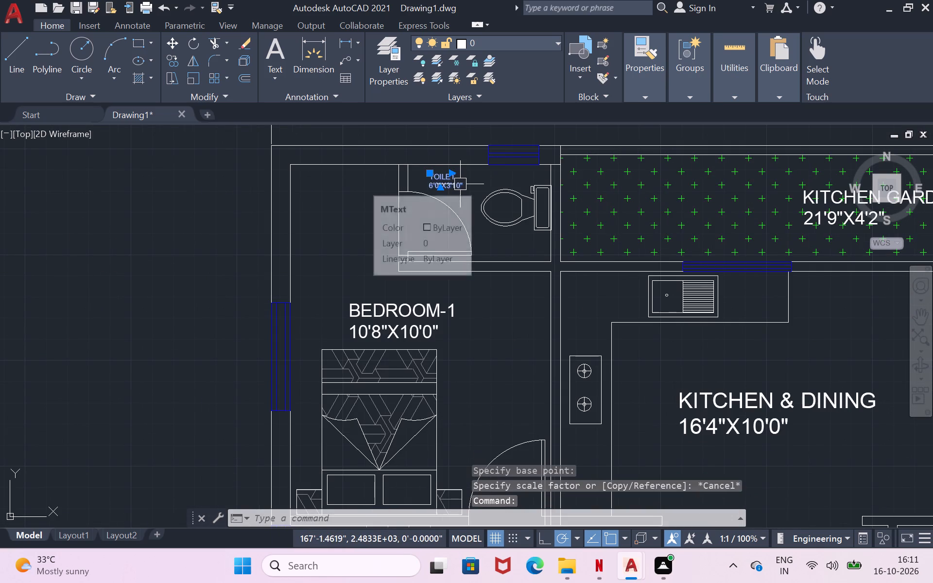
{"action": "type", "text": "SC"}
{"action": "key", "text": "Return"}
{"action": "left_click", "coordinate": [460, 184]}
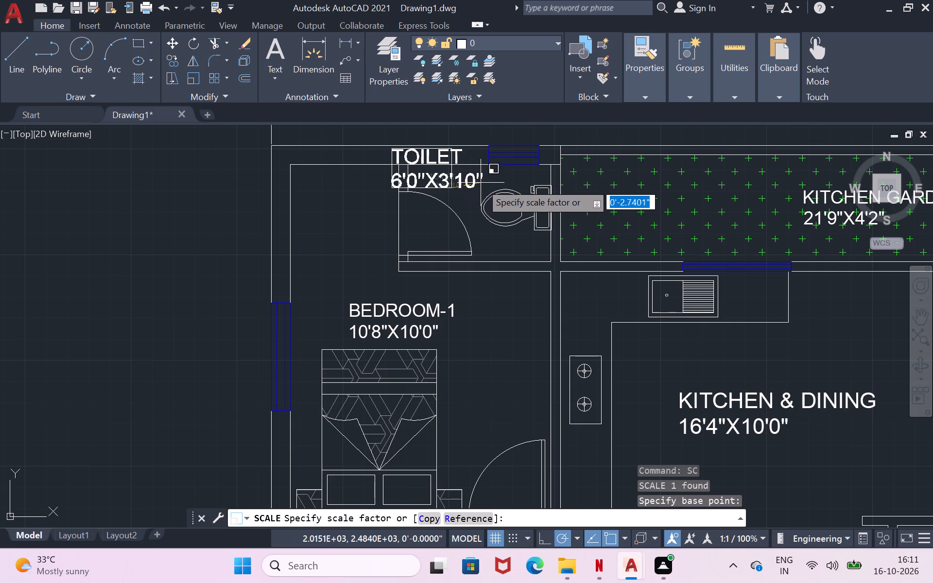
{"action": "left_click", "coordinate": [473, 183]}
Move the enlarged 6'0"X3'10" TOILET label about 8 inches south-southeast, off the north wall and into the toilet.
{"action": "left_click_drag", "start_coordinate": [446, 177], "coordinate": [459, 188]}
{"action": "key", "text": "m"}
{"action": "key", "text": "Return"}
{"action": "left_click", "coordinate": [459, 188]}
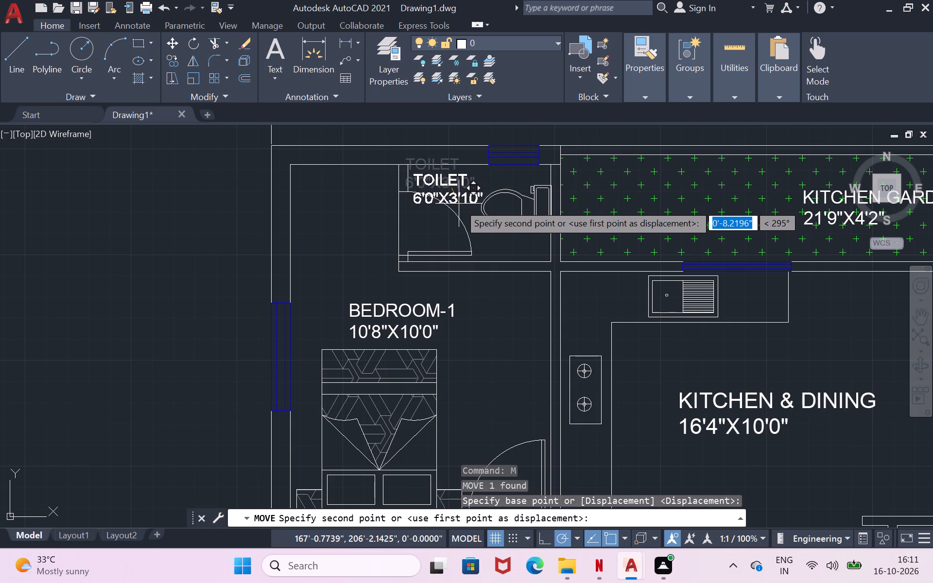
{"action": "left_click", "coordinate": [459, 204]}
Scale the LIVING SPACE label up to about 2.6 times its size.
{"action": "scroll", "coordinate": [502, 252], "scroll_direction": "down", "scroll_amount": 1}
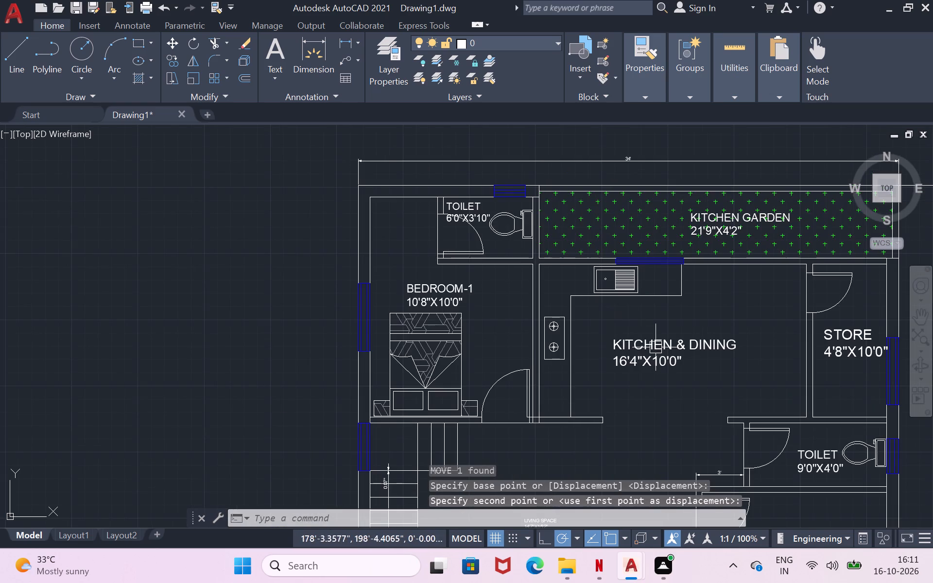
{"action": "scroll", "coordinate": [658, 349], "scroll_direction": "down", "scroll_amount": 1}
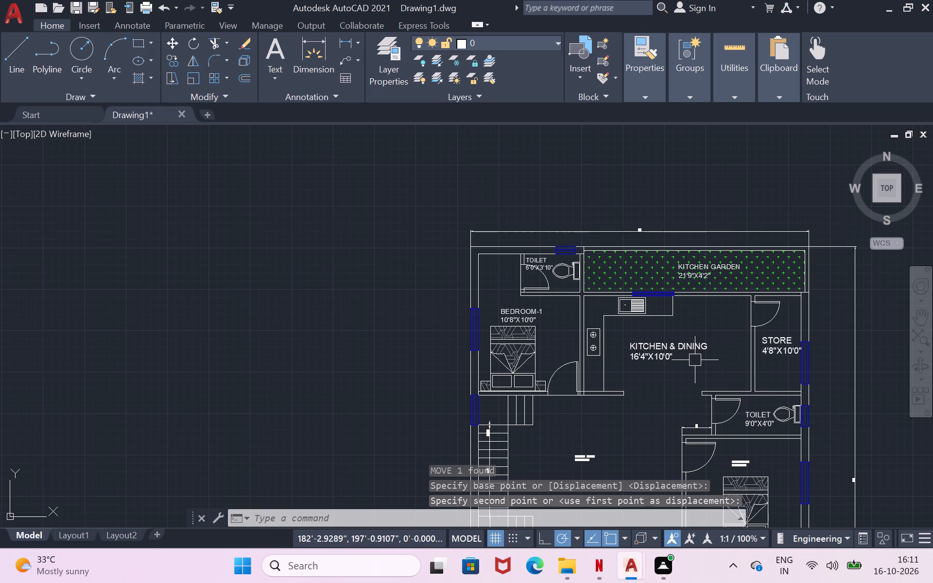
{"action": "scroll", "coordinate": [695, 360], "scroll_direction": "down", "scroll_amount": 1}
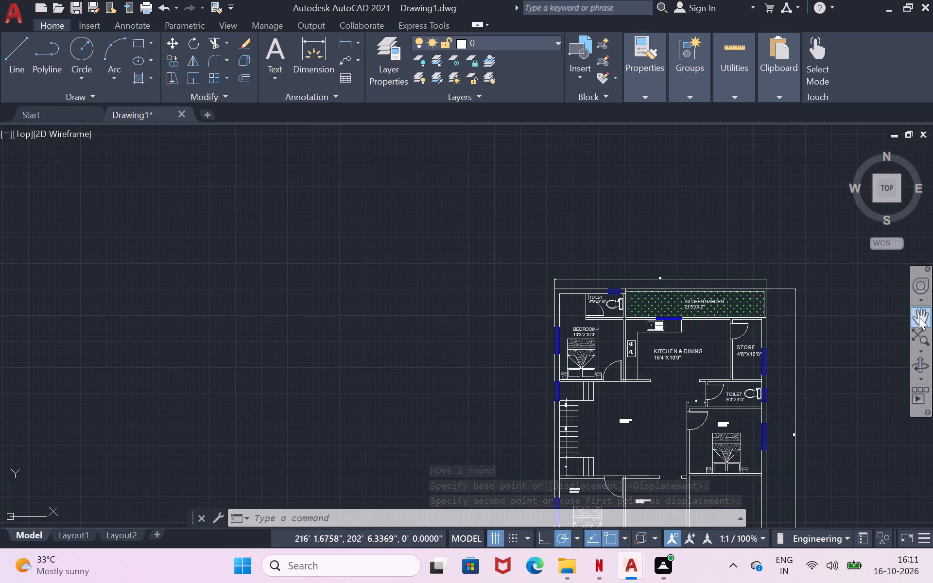
{"action": "left_click", "coordinate": [919, 317]}
{"action": "left_click_drag", "start_coordinate": [585, 431], "coordinate": [517, 207]}
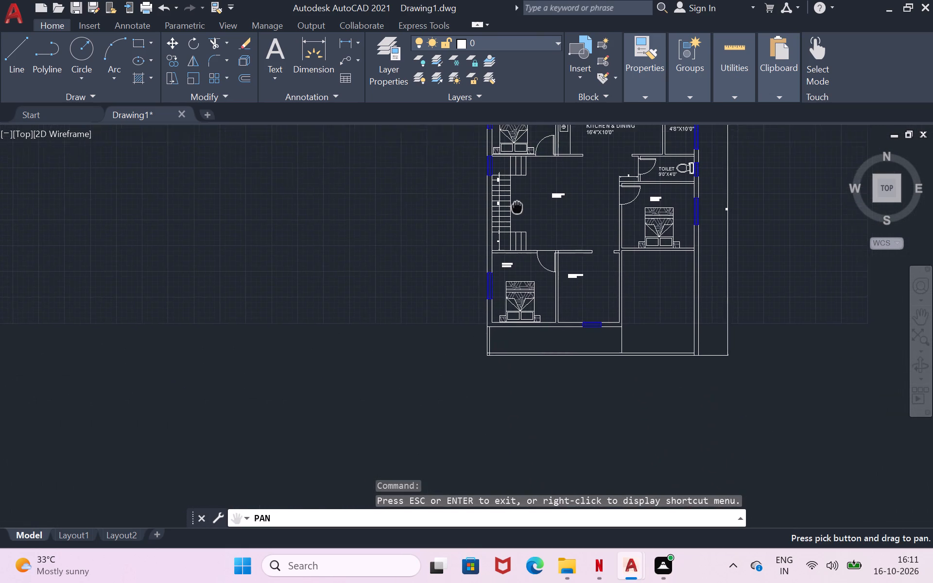
{"action": "left_click_drag", "start_coordinate": [517, 207], "coordinate": [486, 268]}
{"action": "scroll", "coordinate": [520, 256], "scroll_direction": "up", "scroll_amount": 1}
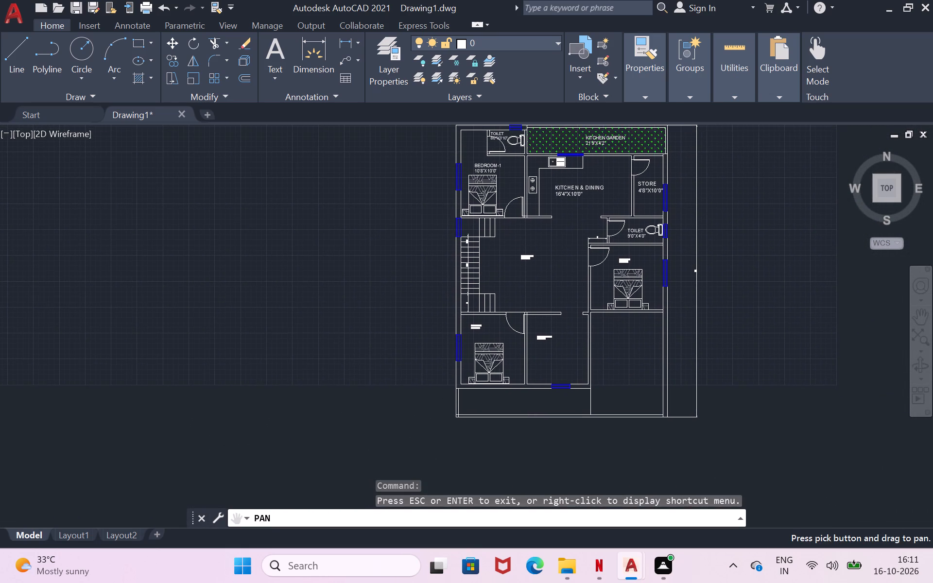
{"action": "key", "text": "Return"}
{"action": "scroll", "coordinate": [520, 256], "scroll_direction": "up", "scroll_amount": 2}
{"action": "left_click", "coordinate": [548, 259]}
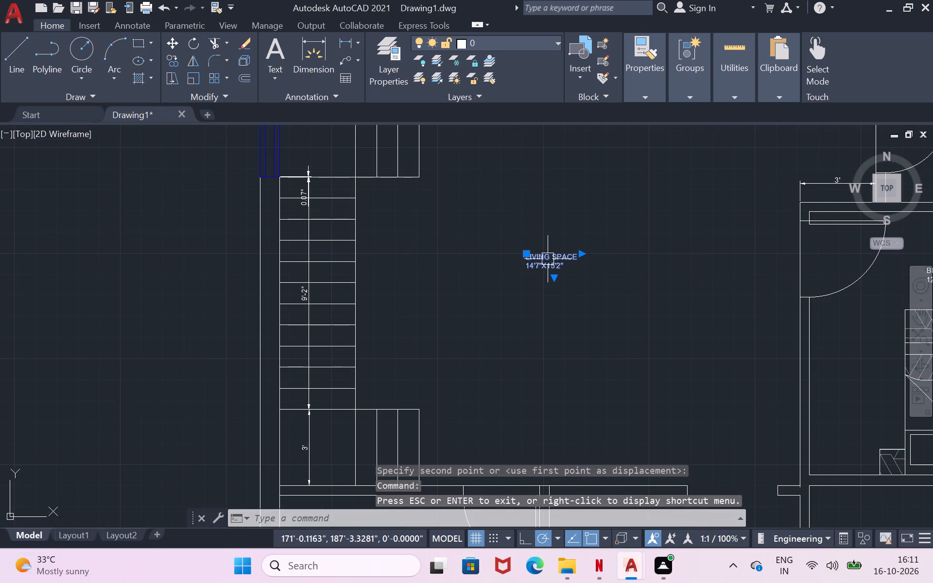
{"action": "key", "text": "s"}
{"action": "key", "text": "c"}
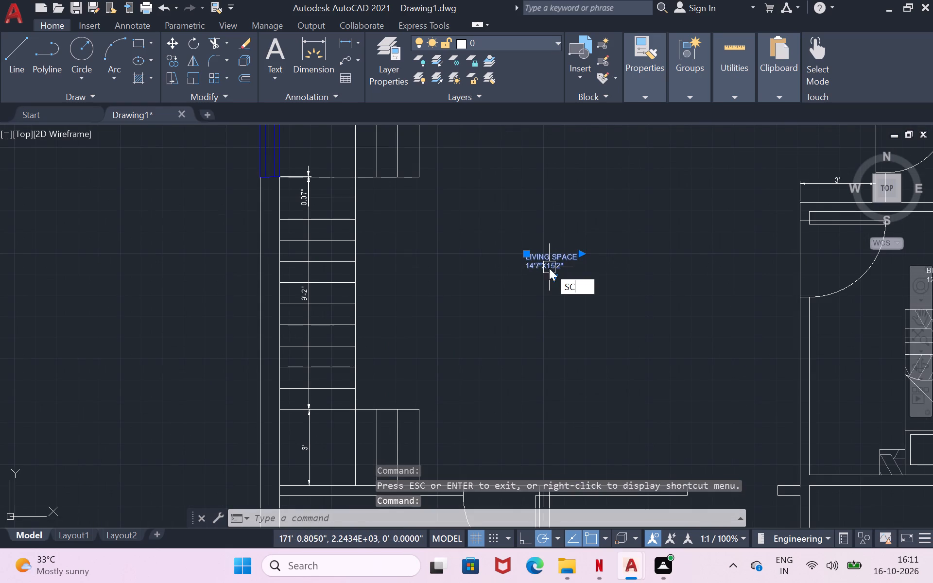
{"action": "key", "text": "Return"}
{"action": "left_click", "coordinate": [549, 268]}
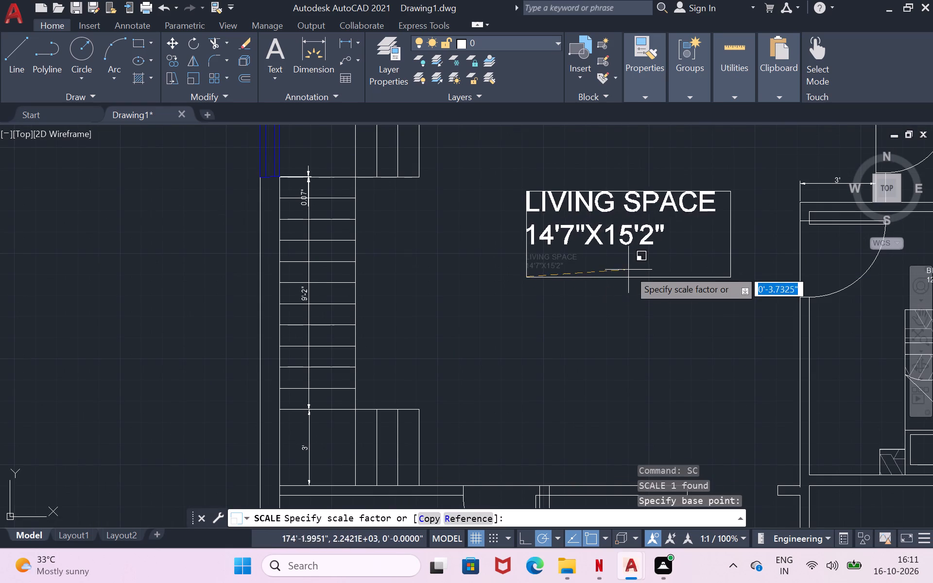
{"action": "left_click", "coordinate": [598, 271]}
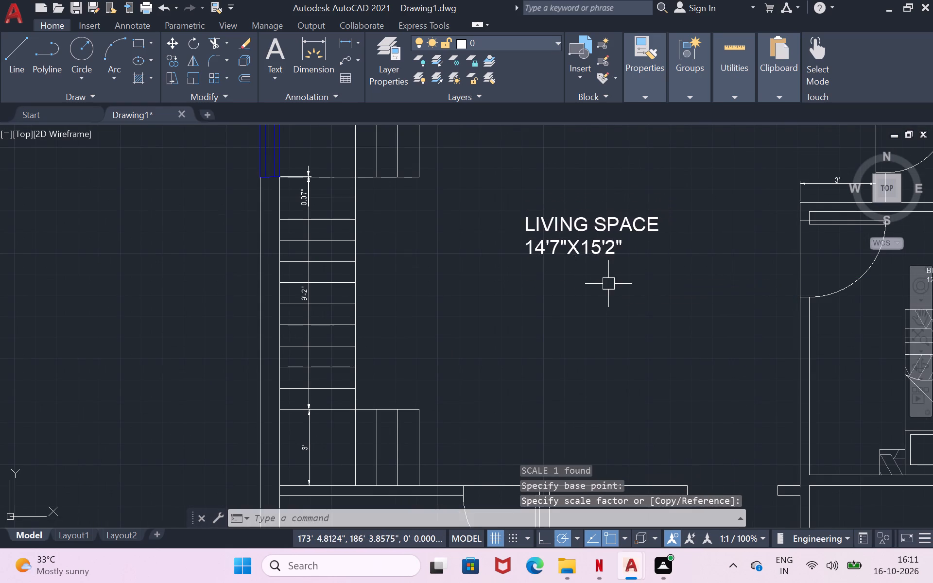
Scale the BEDROOM-3 label up to about 2.9 times its size, keeping it above the bed.
{"action": "scroll", "coordinate": [608, 284], "scroll_direction": "down", "scroll_amount": 2}
{"action": "scroll", "coordinate": [545, 411], "scroll_direction": "up", "scroll_amount": 1}
{"action": "left_click", "coordinate": [478, 373]}
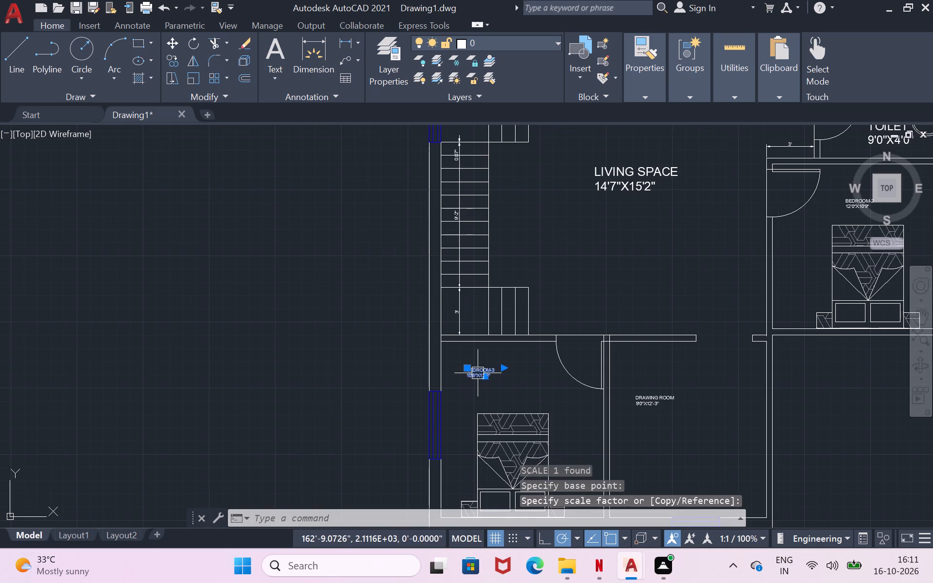
{"action": "key", "text": "d"}
{"action": "key", "text": "BackSpace"}
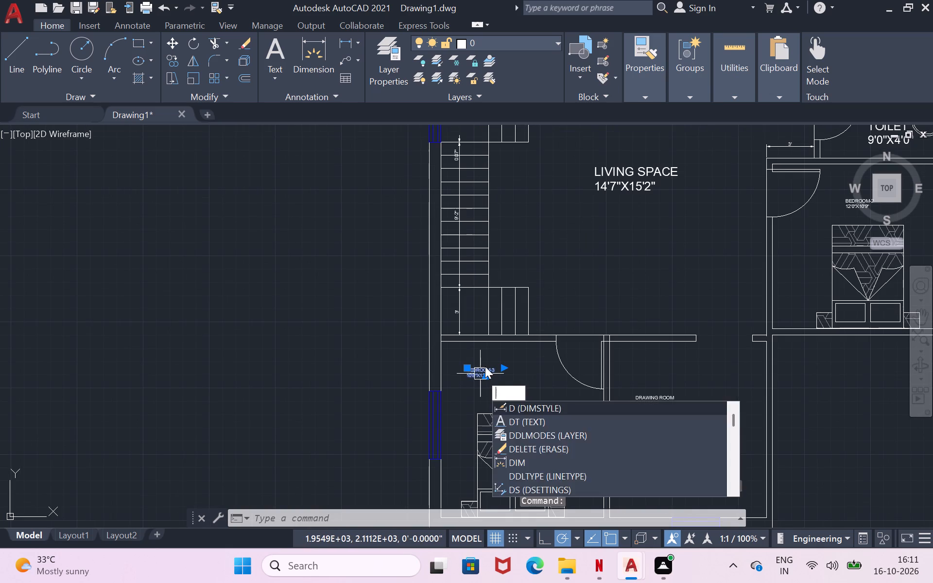
{"action": "type", "text": "SC"}
{"action": "key", "text": "Return"}
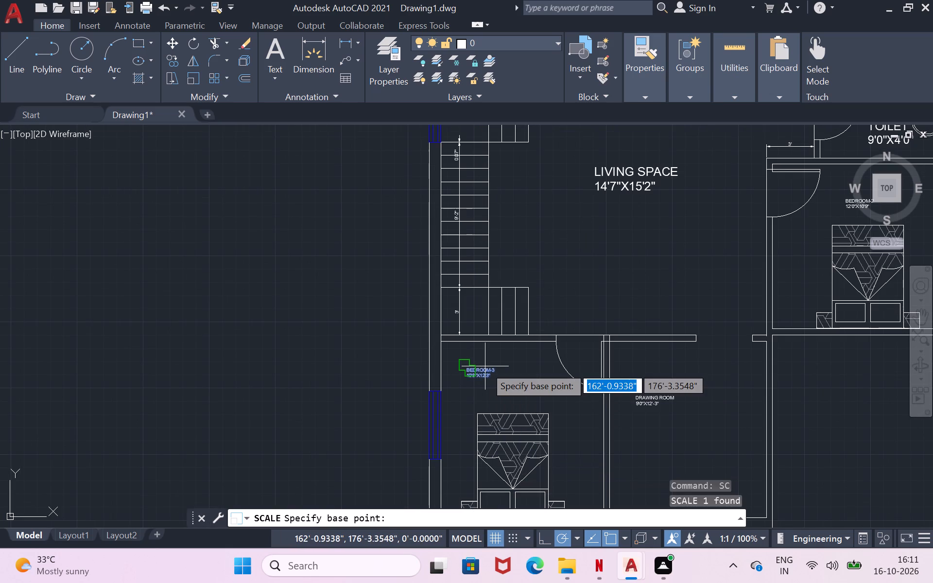
{"action": "left_click", "coordinate": [485, 366]}
{"action": "left_click", "coordinate": [521, 371]}
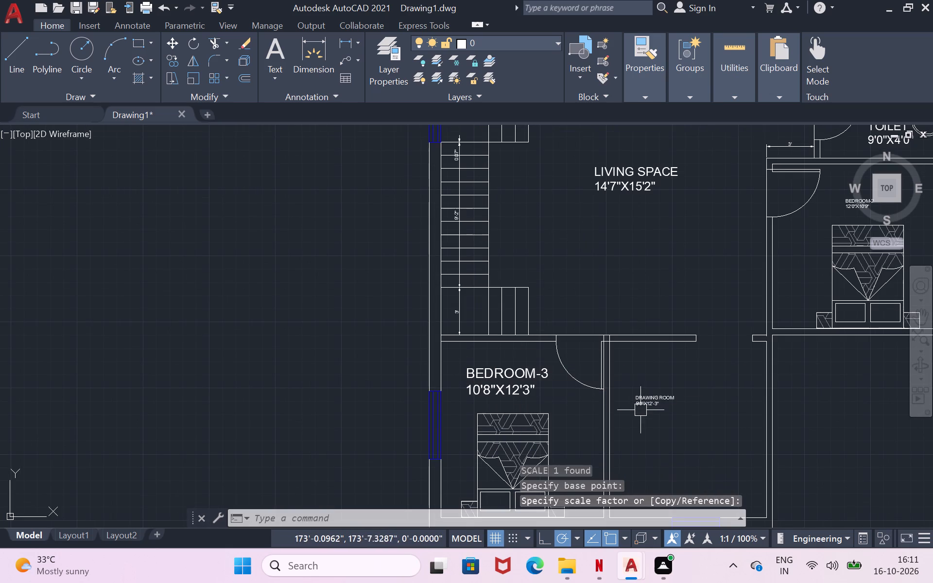
Scale the DRAWING ROOM label up to about 2.2 times its size.
{"action": "left_click", "coordinate": [642, 401]}
{"action": "type", "text": "SC"}
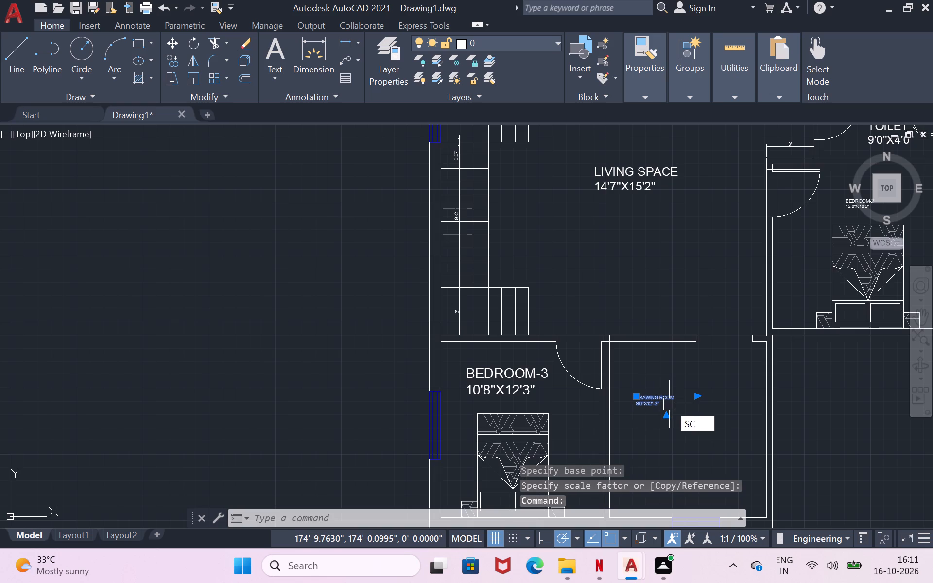
{"action": "key", "text": "Return"}
{"action": "left_click", "coordinate": [666, 406]}
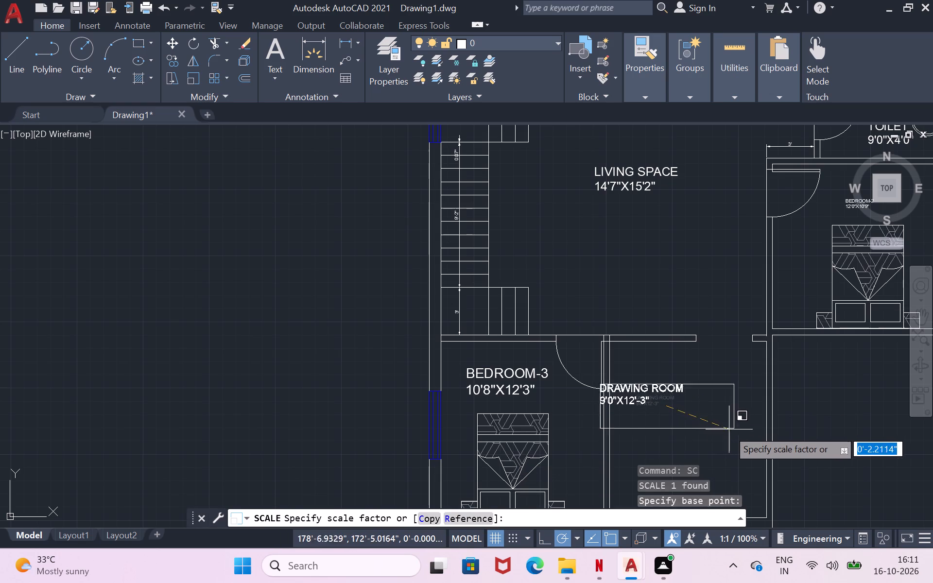
{"action": "left_click", "coordinate": [729, 438]}
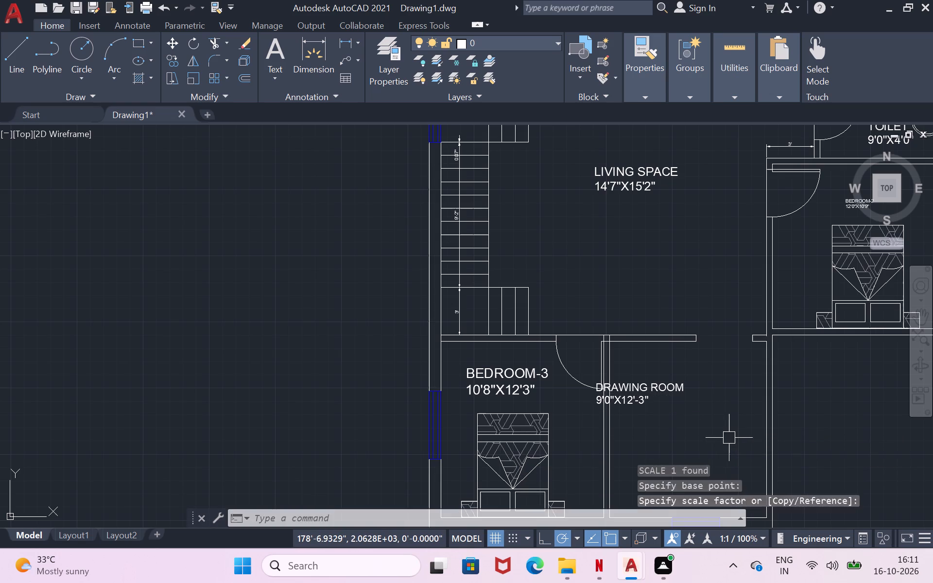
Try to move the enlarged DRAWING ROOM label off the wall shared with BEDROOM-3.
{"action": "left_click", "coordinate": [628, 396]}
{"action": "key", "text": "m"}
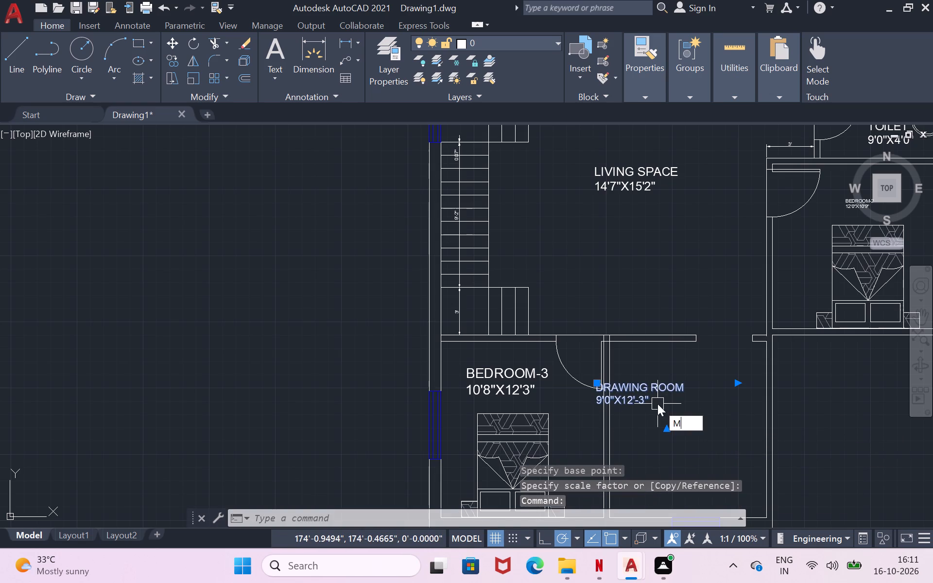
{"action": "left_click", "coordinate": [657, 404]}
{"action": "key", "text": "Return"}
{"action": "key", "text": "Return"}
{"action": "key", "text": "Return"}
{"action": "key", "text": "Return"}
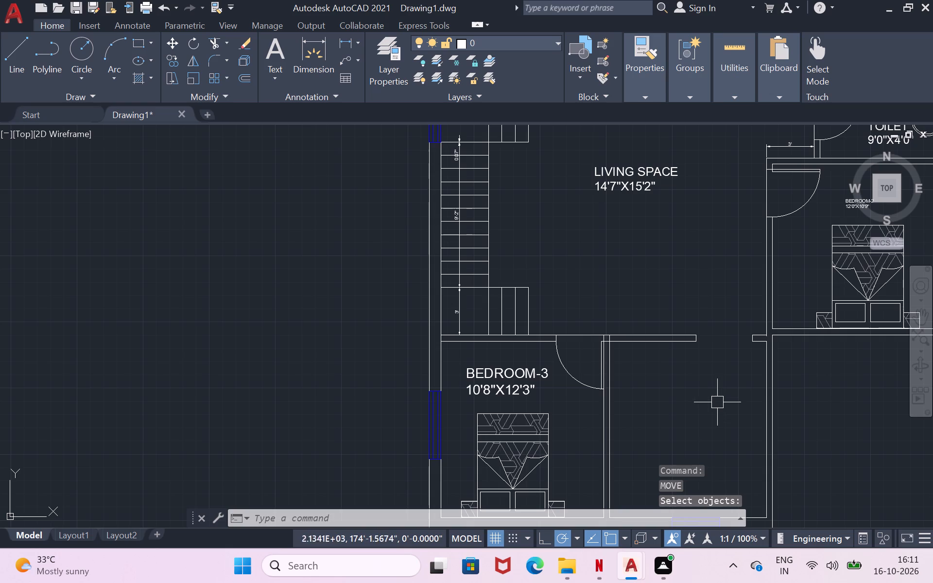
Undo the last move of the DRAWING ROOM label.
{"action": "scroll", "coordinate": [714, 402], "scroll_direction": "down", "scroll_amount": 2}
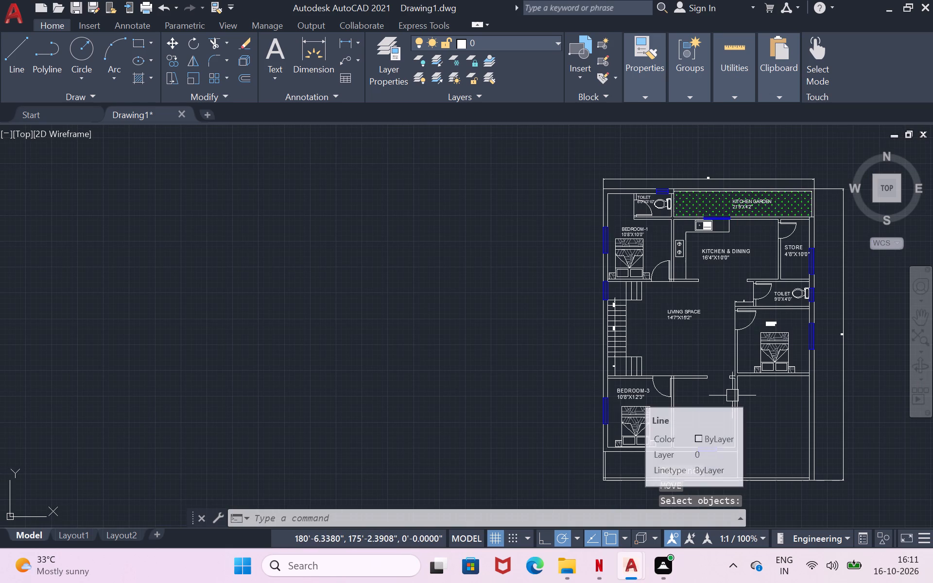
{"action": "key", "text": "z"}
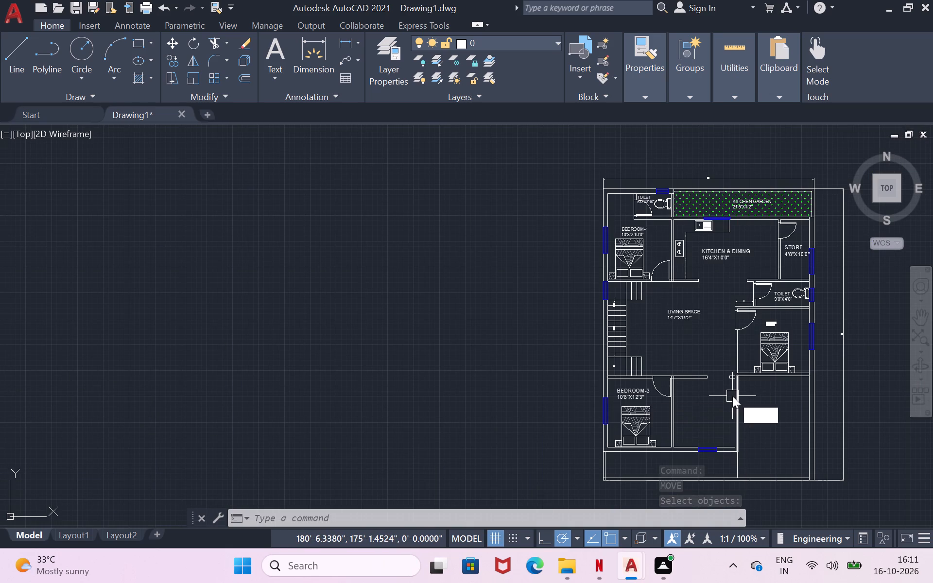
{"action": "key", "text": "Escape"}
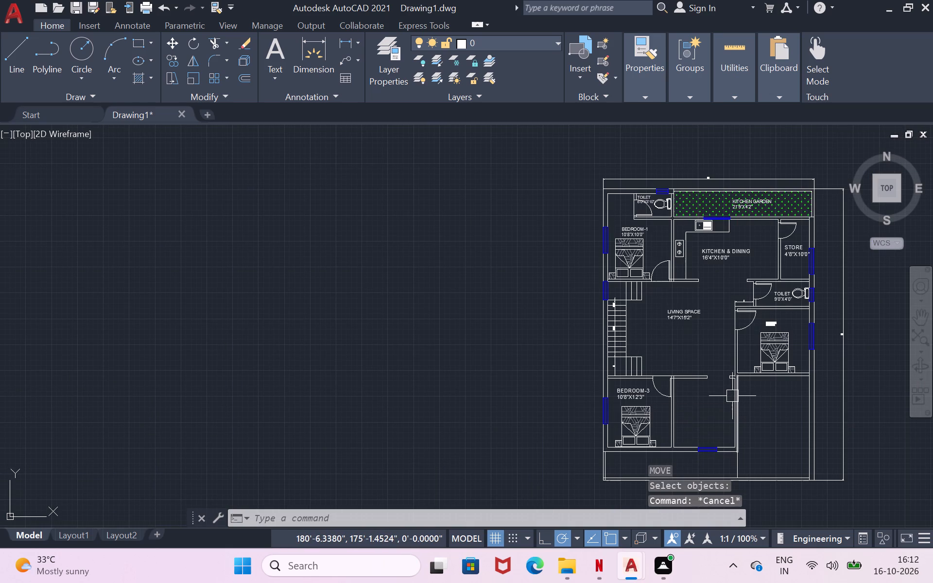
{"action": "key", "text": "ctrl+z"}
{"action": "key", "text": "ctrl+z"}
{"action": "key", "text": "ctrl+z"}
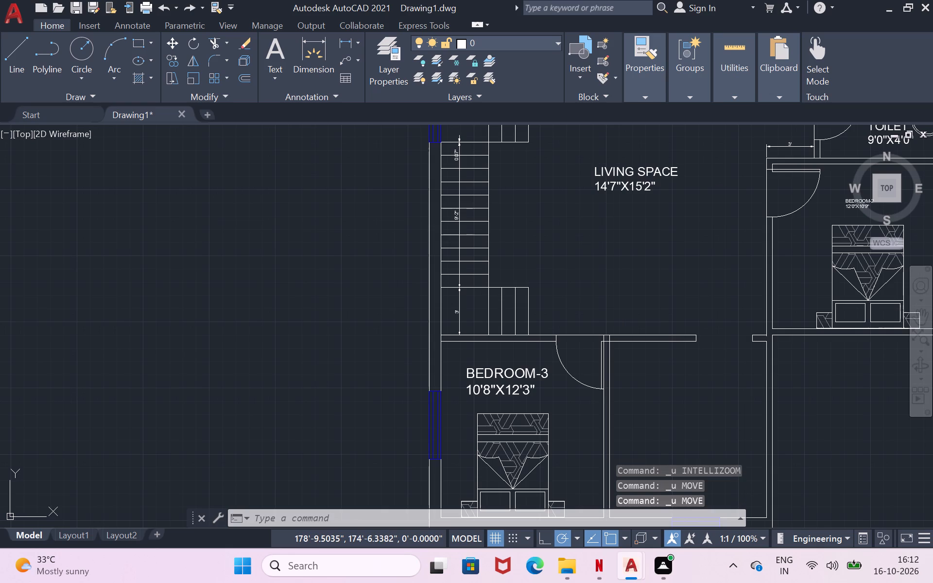
Move the DRAWING ROOM label southeast, clear of the BEDROOM-3 wall and fully inside the drawing room.
{"action": "left_click", "coordinate": [652, 393]}
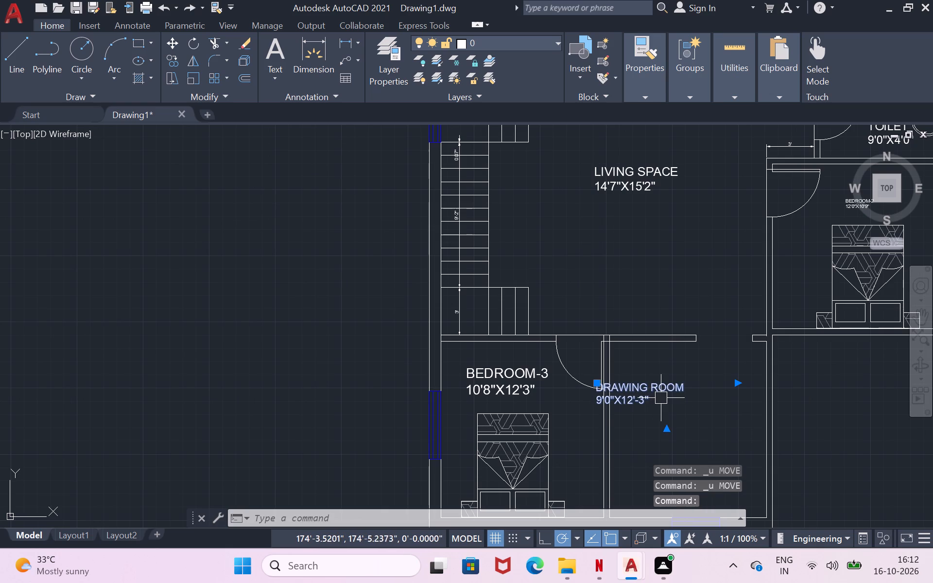
{"action": "key", "text": "m"}
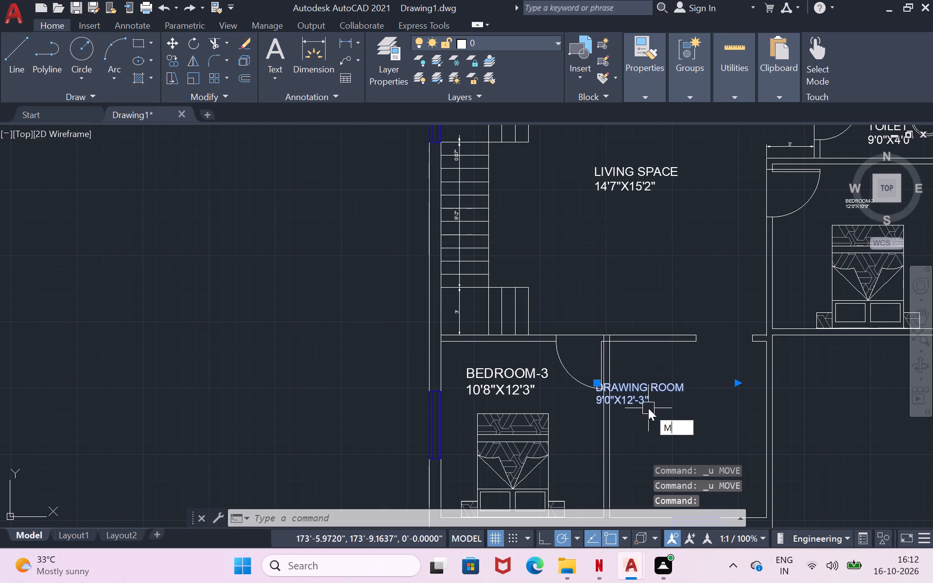
{"action": "key", "text": "Return"}
{"action": "left_click", "coordinate": [648, 408]}
{"action": "left_click", "coordinate": [649, 446]}
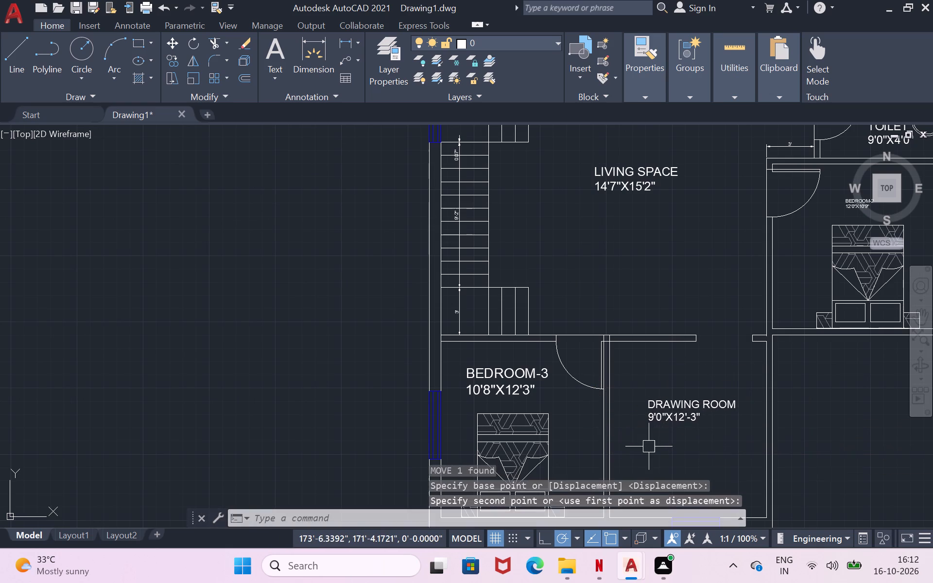
Scale the BEDROOM-2 label up to about 2.6 times its size, keeping it above the bed.
{"action": "scroll", "coordinate": [681, 420], "scroll_direction": "down", "scroll_amount": 2}
{"action": "scroll", "coordinate": [765, 326], "scroll_direction": "up", "scroll_amount": 2}
{"action": "left_click", "coordinate": [739, 347]}
{"action": "type", "text": "SC"}
{"action": "key", "text": "Return"}
{"action": "left_click", "coordinate": [739, 347]}
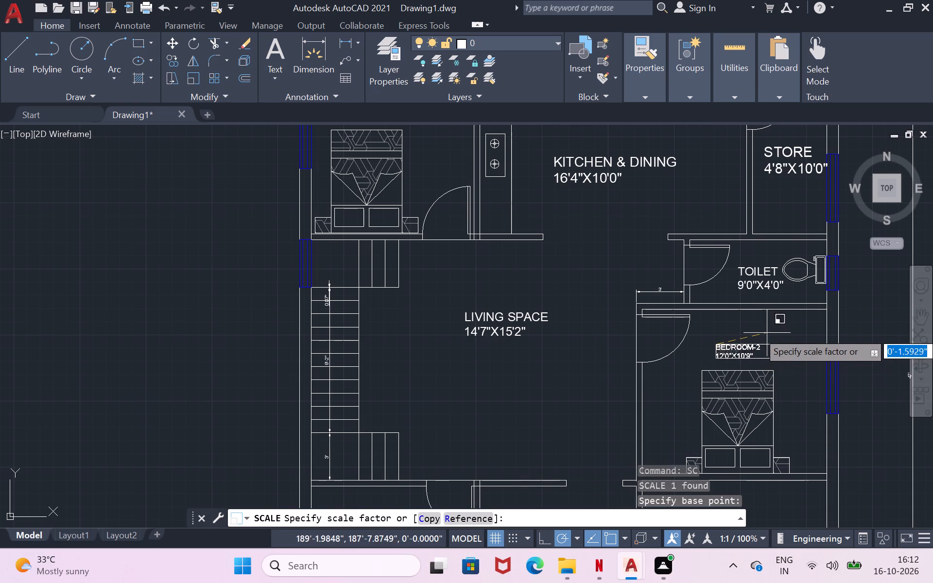
{"action": "left_click", "coordinate": [798, 322]}
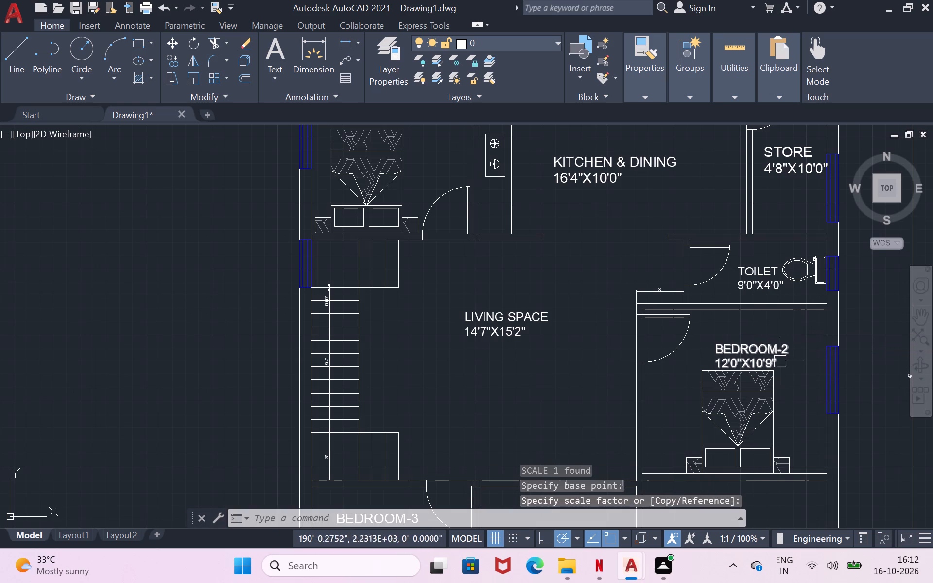
Move the BEDROOM-2 label slightly up and to the right, clear of the bed.
{"action": "left_click", "coordinate": [767, 363]}
{"action": "key", "text": "m"}
{"action": "left_click", "coordinate": [738, 357]}
{"action": "key", "text": "Return"}
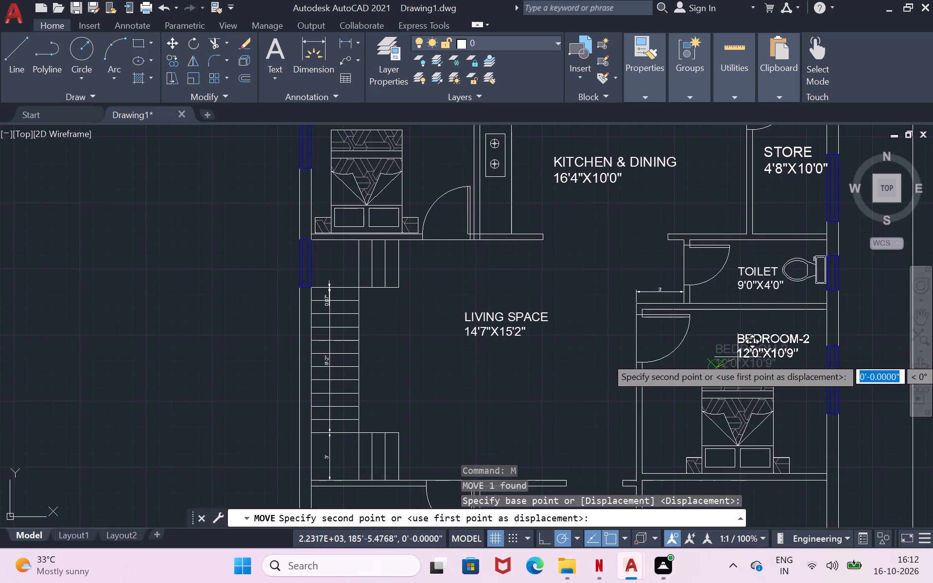
{"action": "left_click", "coordinate": [722, 355]}
Hatch the narrow strip south of BEDROOM-3 and the DRAWING ROOM with the CROSS pattern.
{"action": "scroll", "coordinate": [727, 350], "scroll_direction": "down", "scroll_amount": 2}
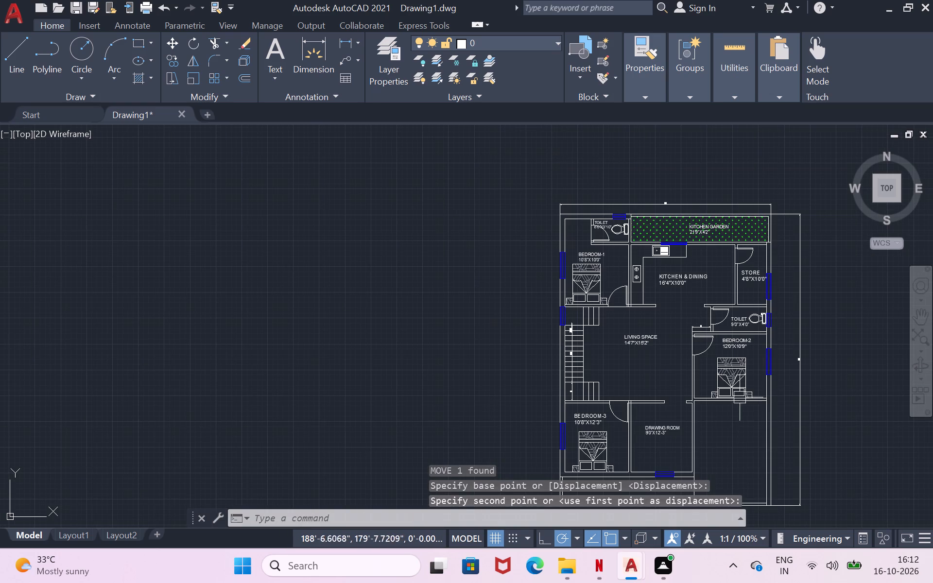
{"action": "scroll", "coordinate": [723, 405], "scroll_direction": "down", "scroll_amount": 1}
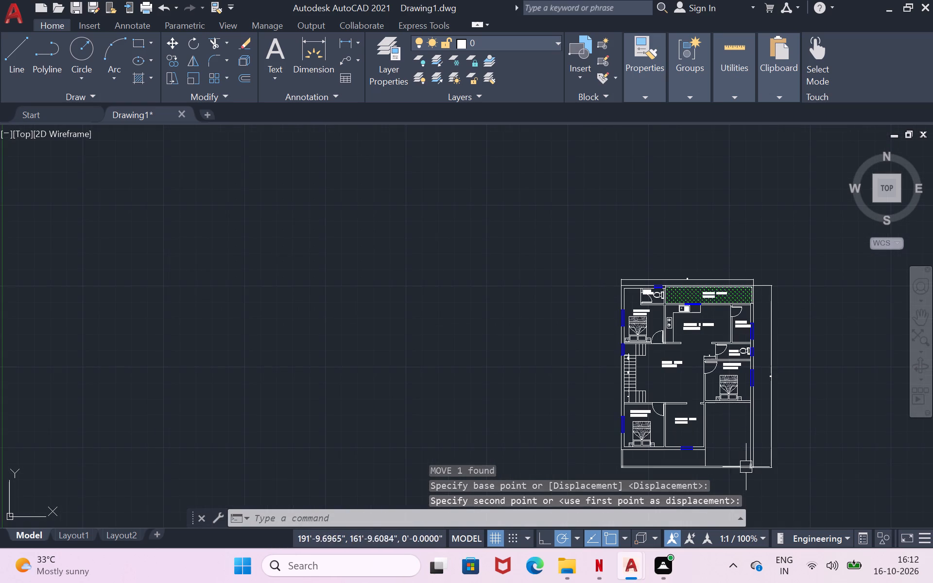
{"action": "scroll", "coordinate": [745, 466], "scroll_direction": "up", "scroll_amount": 1}
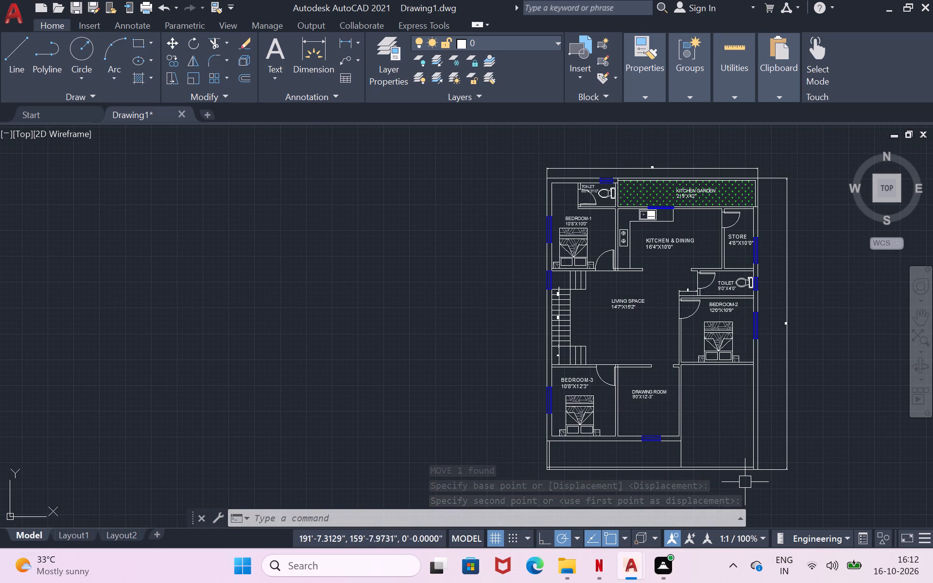
{"action": "scroll", "coordinate": [745, 482], "scroll_direction": "up", "scroll_amount": 2}
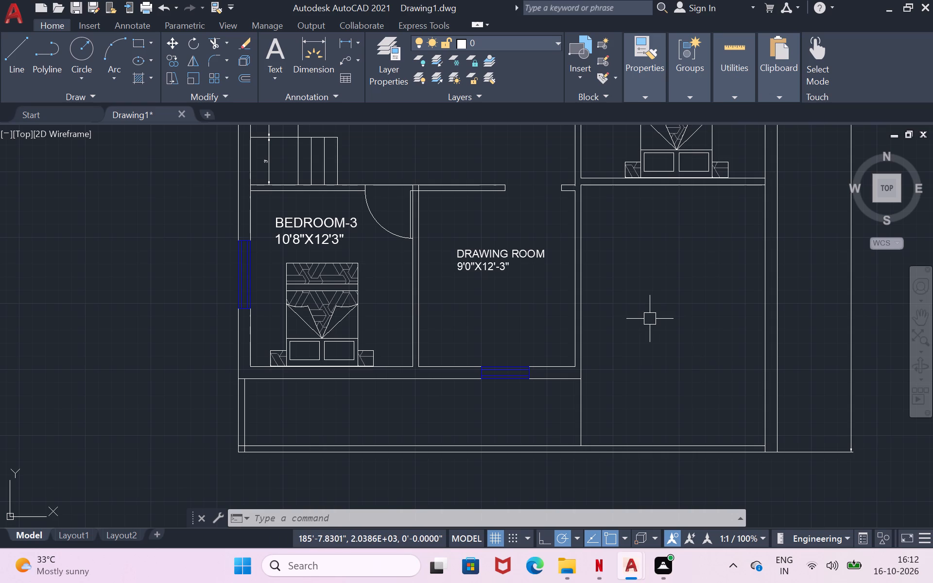
{"action": "key", "text": "h"}
{"action": "key", "text": "Return"}
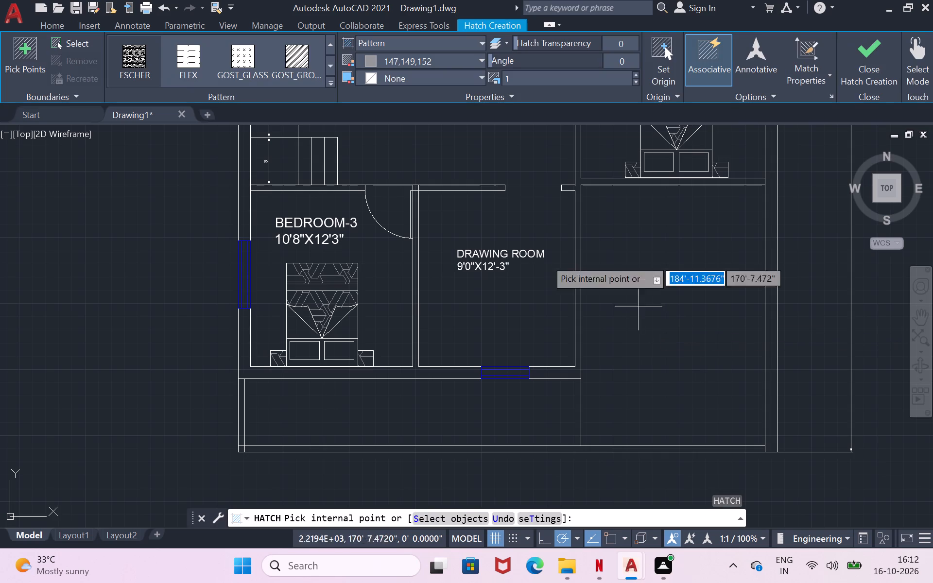
{"action": "left_click", "coordinate": [334, 85]}
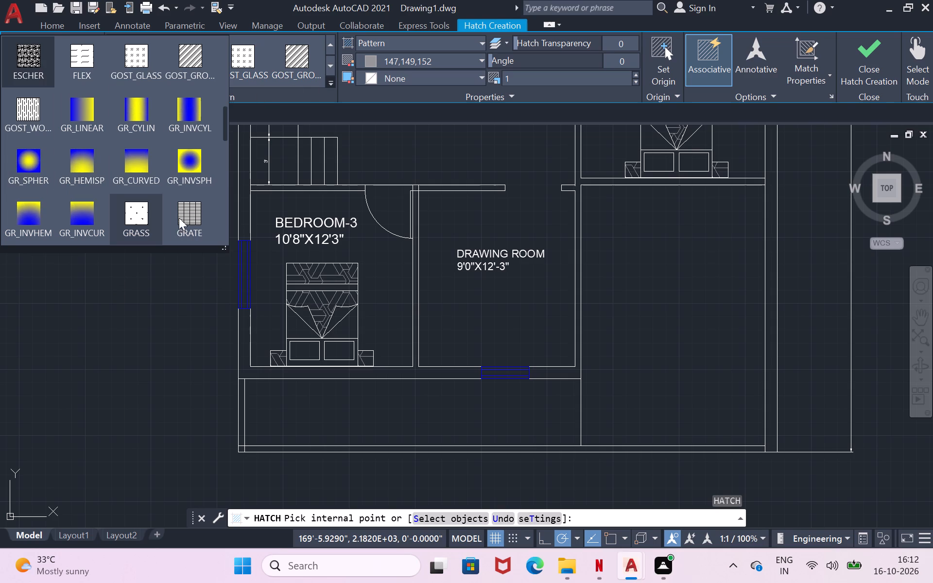
{"action": "scroll", "coordinate": [219, 93], "scroll_direction": "up", "scroll_amount": 6}
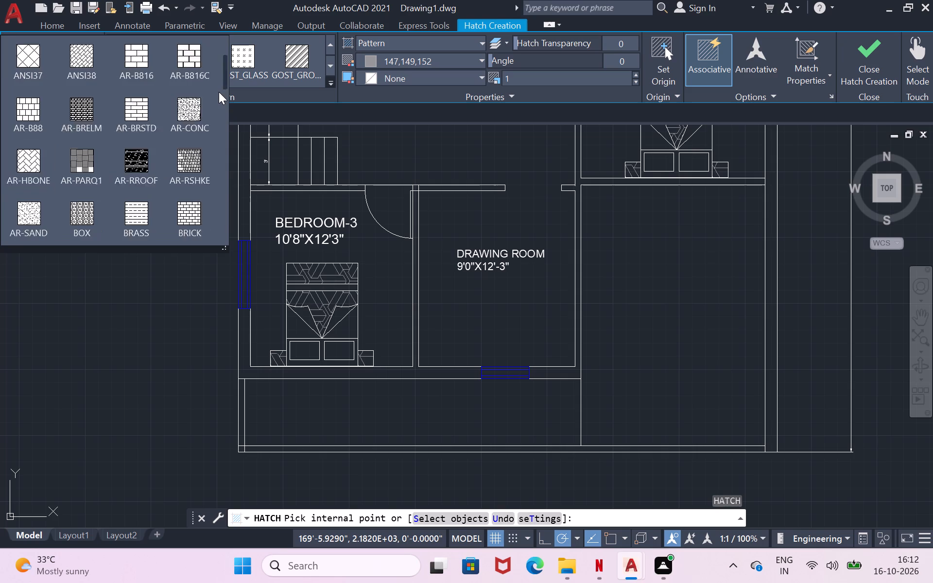
{"action": "scroll", "coordinate": [219, 92], "scroll_direction": "up", "scroll_amount": 7}
{"action": "scroll", "coordinate": [214, 96], "scroll_direction": "down", "scroll_amount": 4}
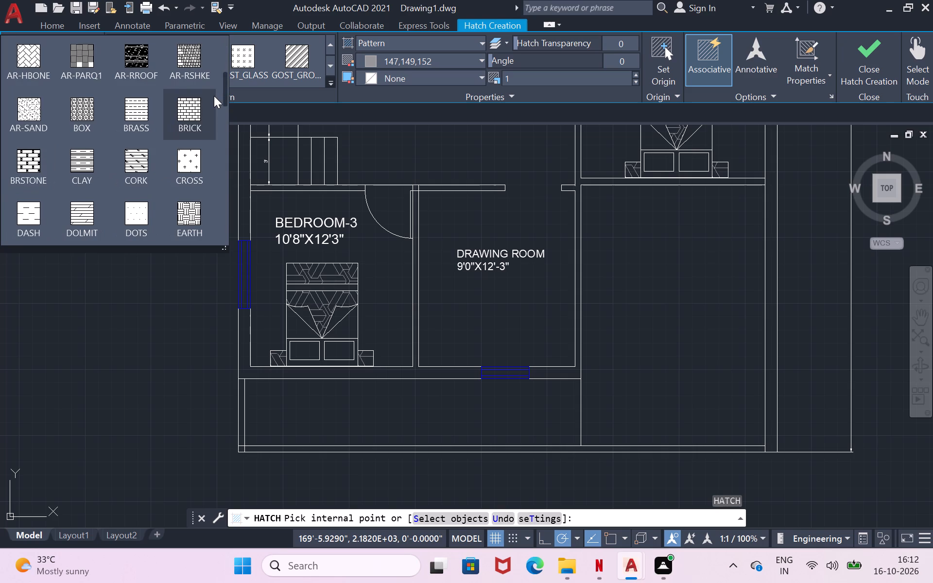
{"action": "left_click", "coordinate": [193, 159]}
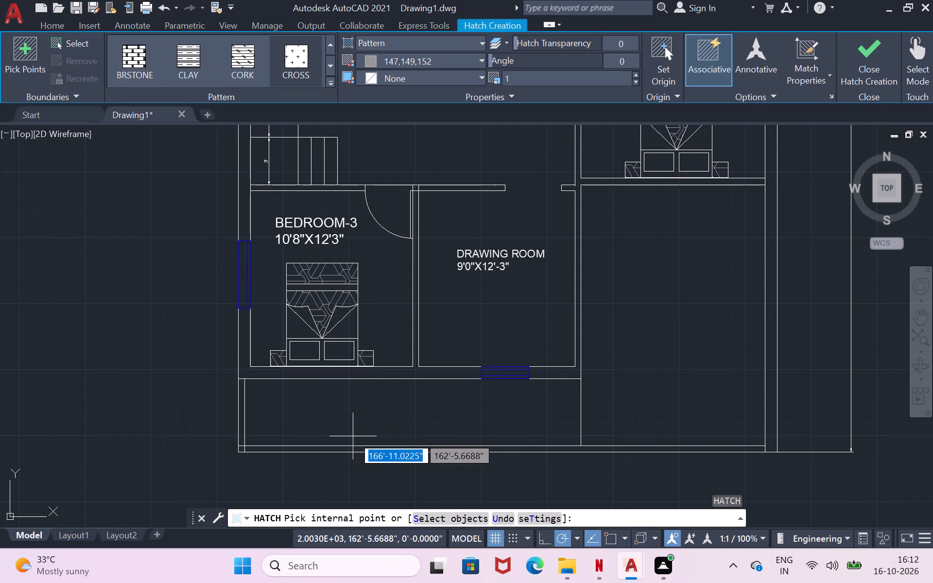
{"action": "left_click", "coordinate": [355, 422]}
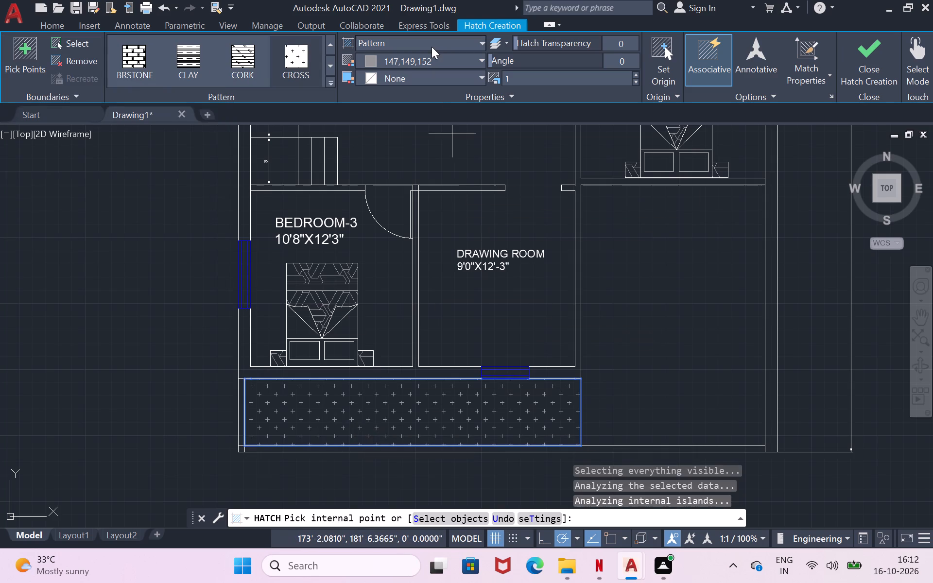
Set the strip's cross hatch colour to Green and finish the hatch.
{"action": "left_click", "coordinate": [425, 63]}
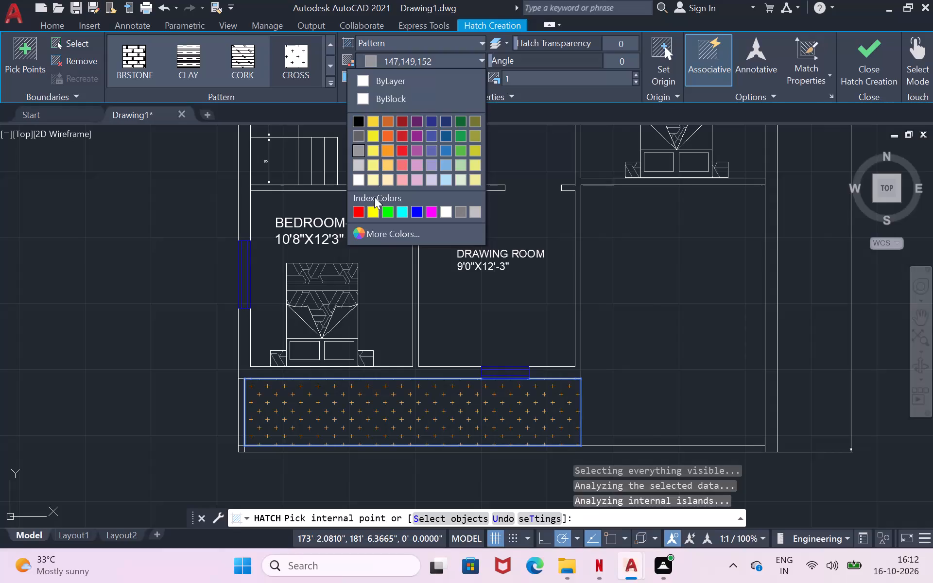
{"action": "left_click", "coordinate": [382, 215]}
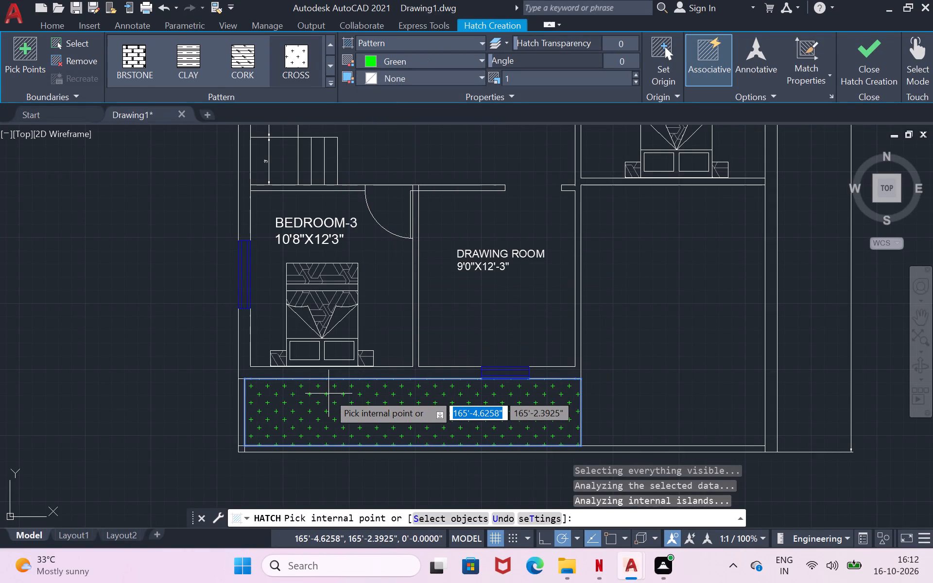
{"action": "left_click", "coordinate": [472, 405]}
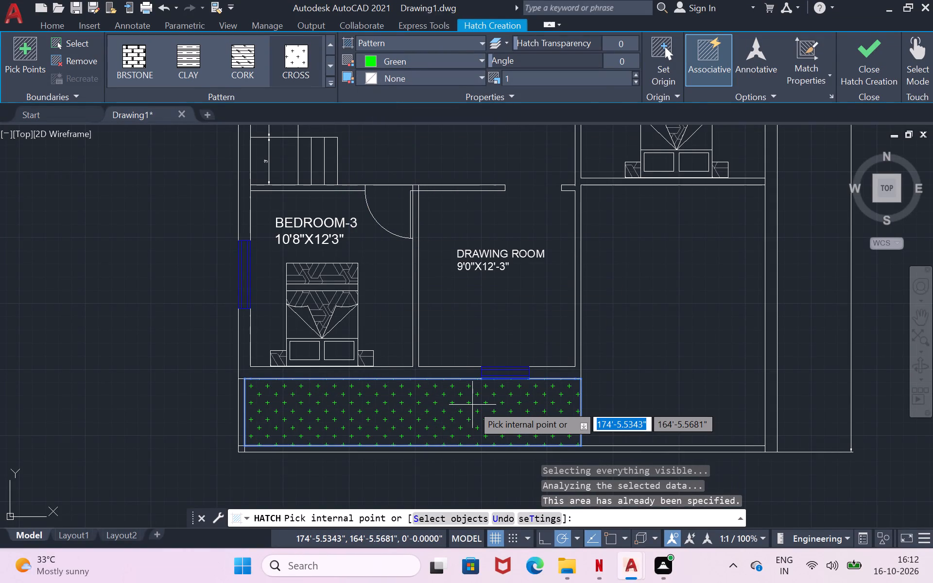
{"action": "key", "text": "Return"}
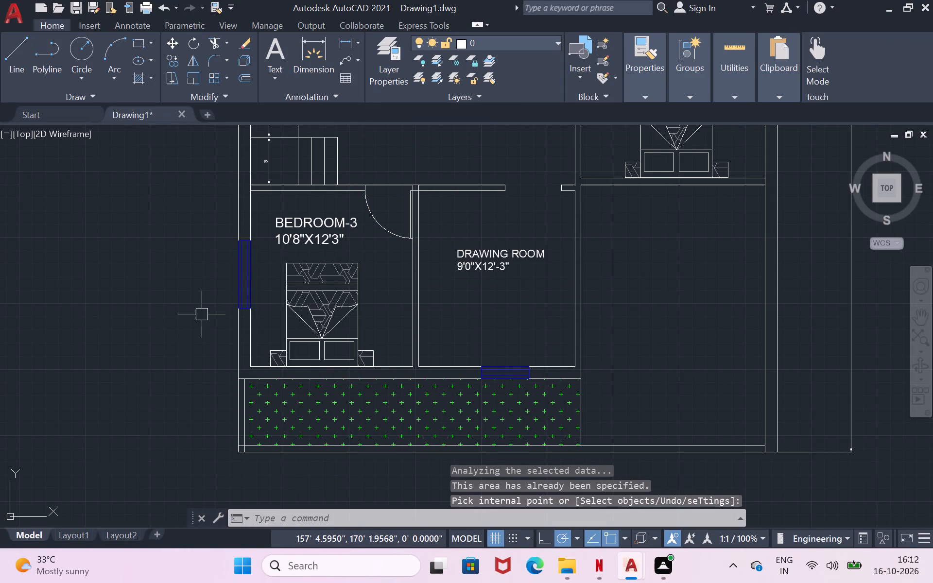
Trim the overhanging inner wall line ends at the southwest corner of the hatched strip.
{"action": "scroll", "coordinate": [202, 314], "scroll_direction": "up", "scroll_amount": 1}
{"action": "scroll", "coordinate": [202, 314], "scroll_direction": "down", "scroll_amount": 2}
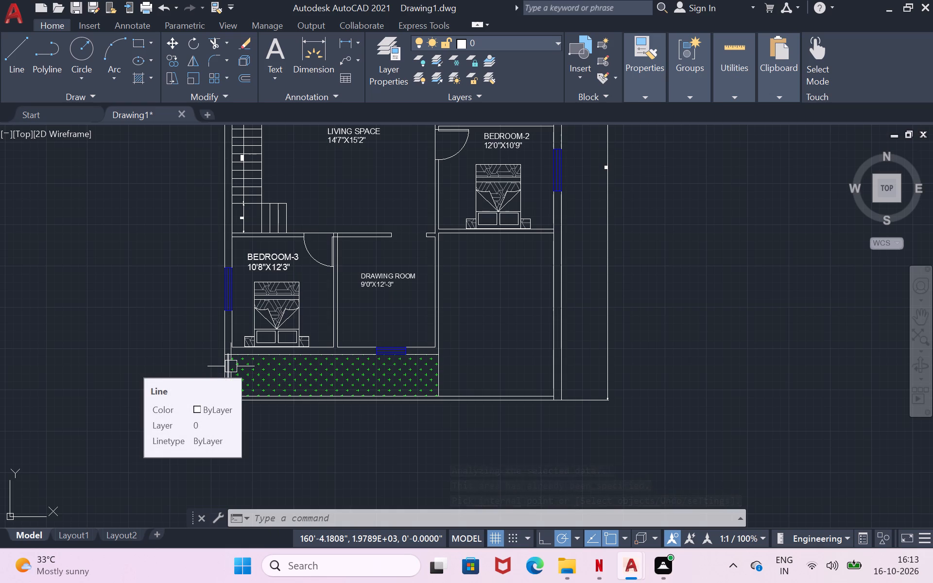
{"action": "scroll", "coordinate": [231, 366], "scroll_direction": "up", "scroll_amount": 2}
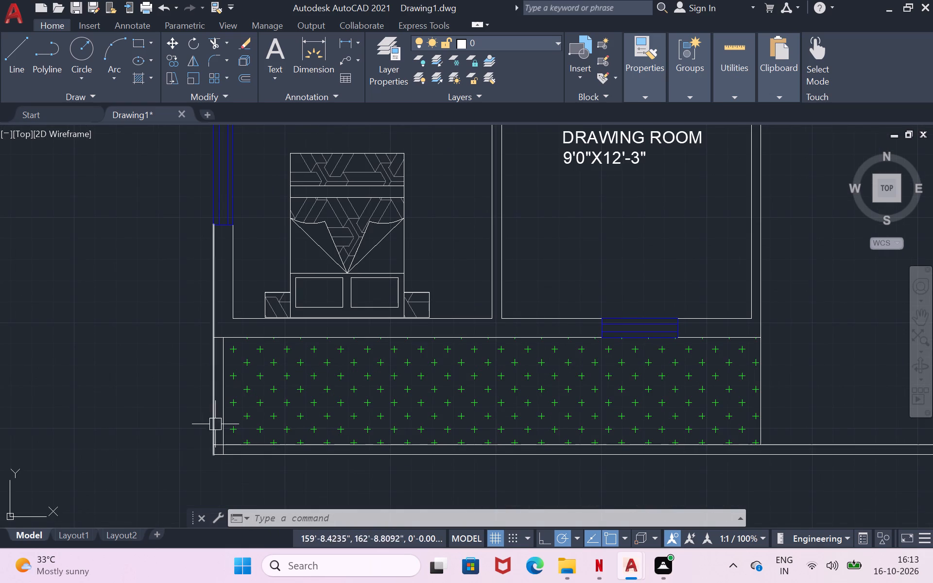
{"action": "scroll", "coordinate": [220, 448], "scroll_direction": "up", "scroll_amount": 1}
{"action": "type", "text": "TR"}
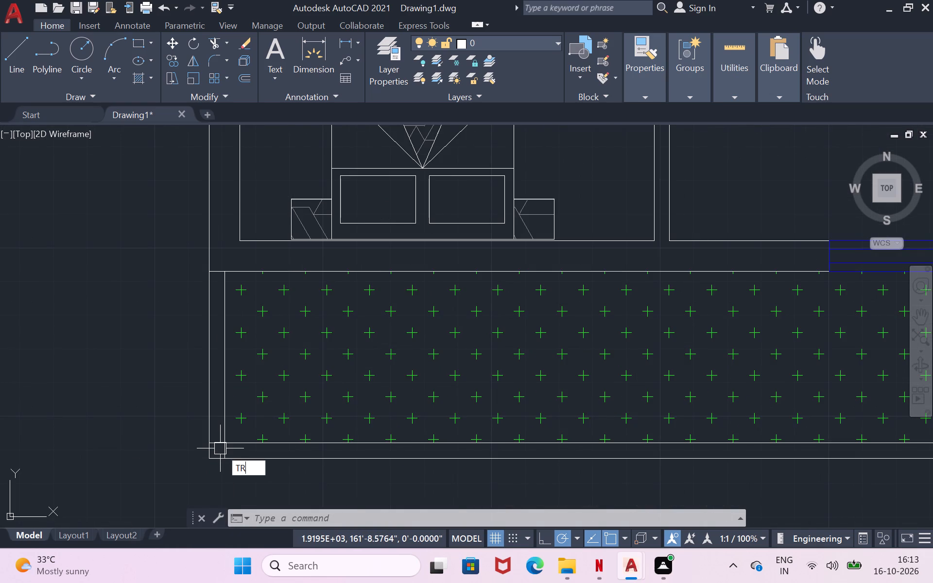
{"action": "key", "text": "space"}
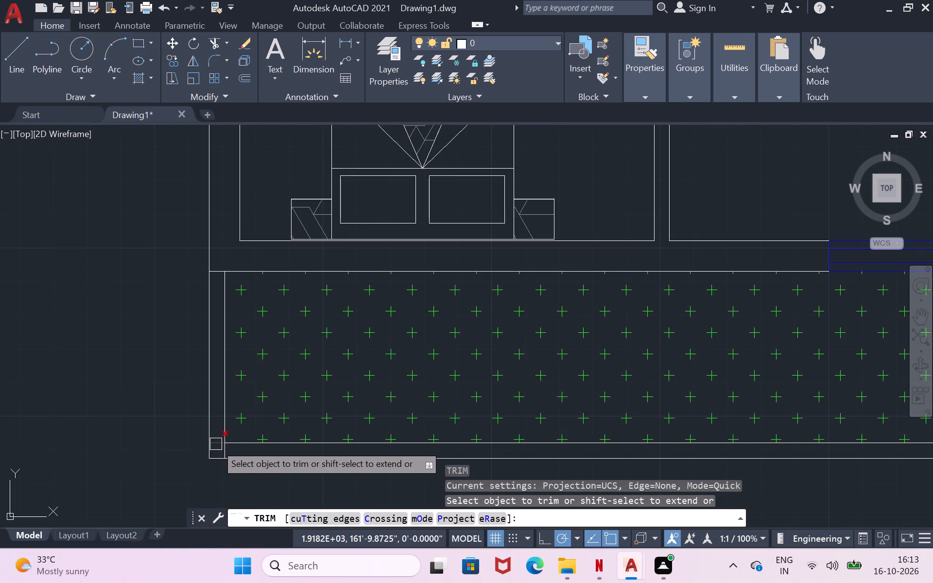
{"action": "left_click", "coordinate": [216, 444]}
{"action": "scroll", "coordinate": [249, 427], "scroll_direction": "down", "scroll_amount": 1}
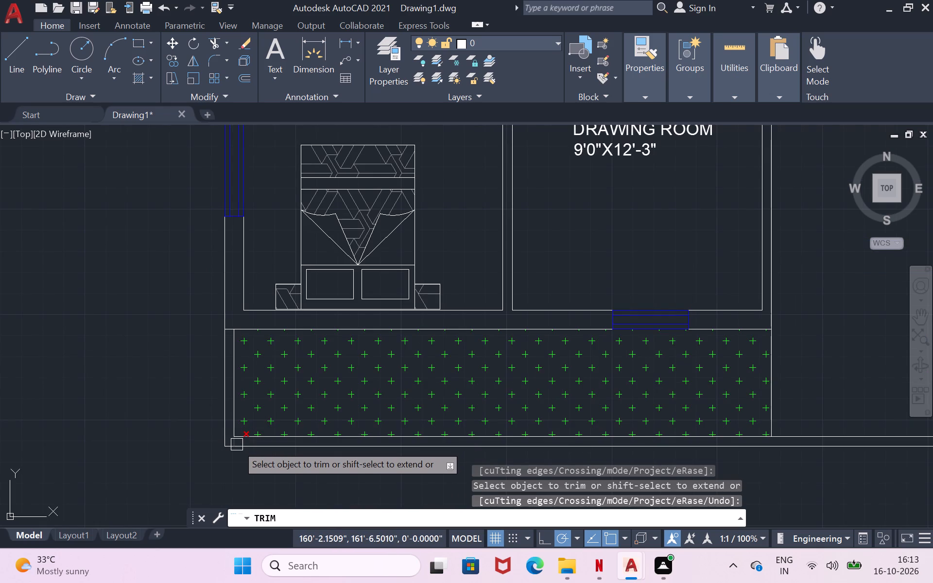
{"action": "scroll", "coordinate": [237, 445], "scroll_direction": "up", "scroll_amount": 1}
{"action": "left_click", "coordinate": [235, 445]}
{"action": "scroll", "coordinate": [259, 446], "scroll_direction": "down", "scroll_amount": 2}
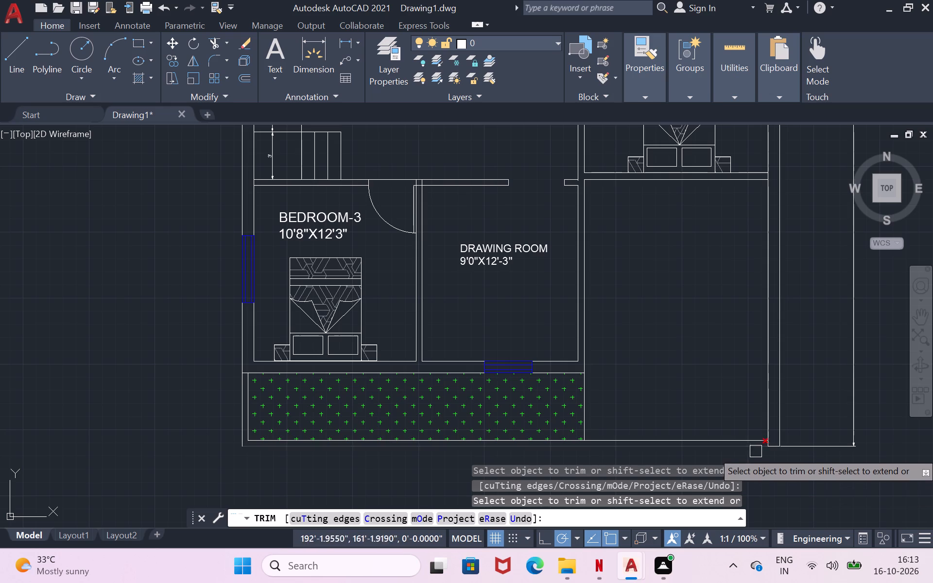
{"action": "scroll", "coordinate": [603, 461], "scroll_direction": "up", "scroll_amount": 2}
{"action": "scroll", "coordinate": [597, 419], "scroll_direction": "down", "scroll_amount": 2}
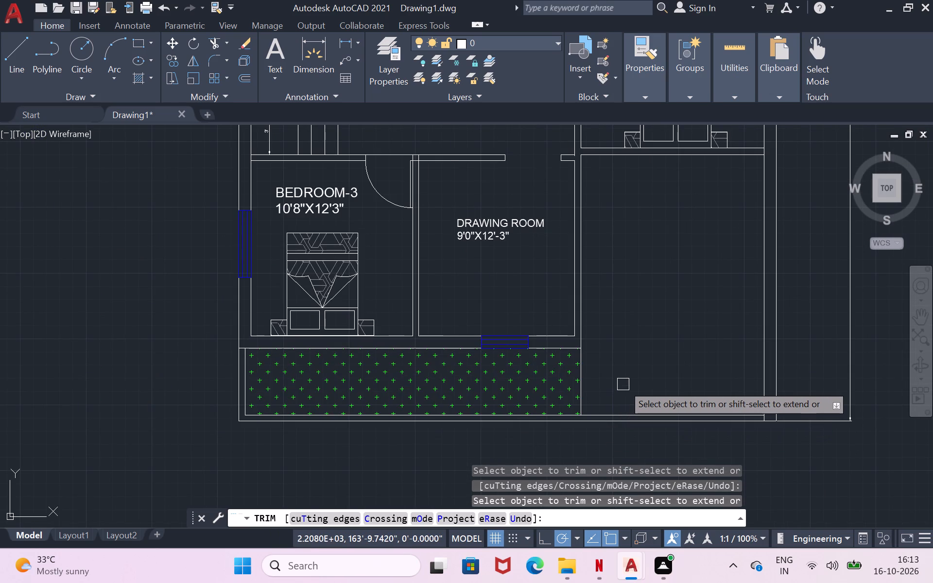
On Layer2, draw a line across the south wall at the hatched strip's southeast corner, continuing diagonally to the east wall's inner corner.
{"action": "left_click", "coordinate": [514, 40]}
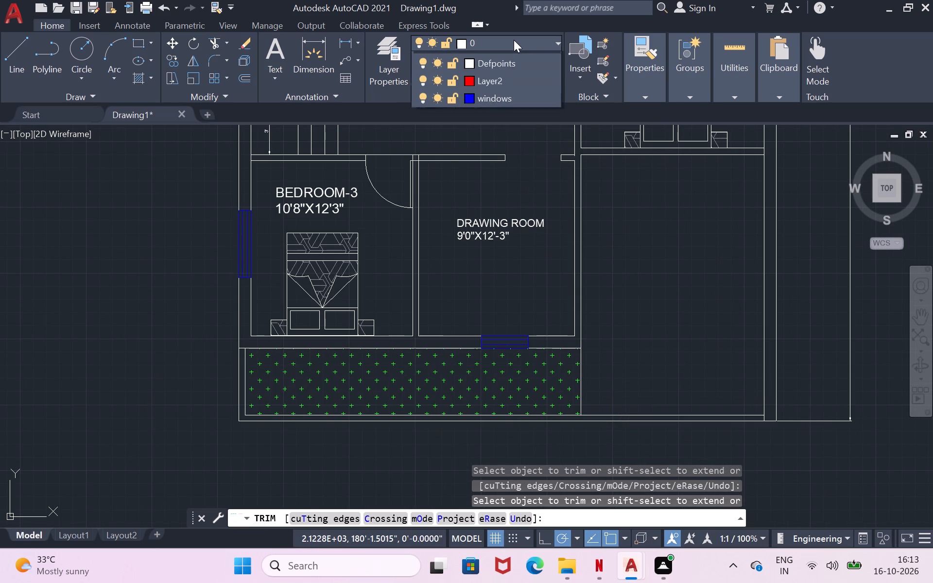
{"action": "left_click", "coordinate": [499, 96]}
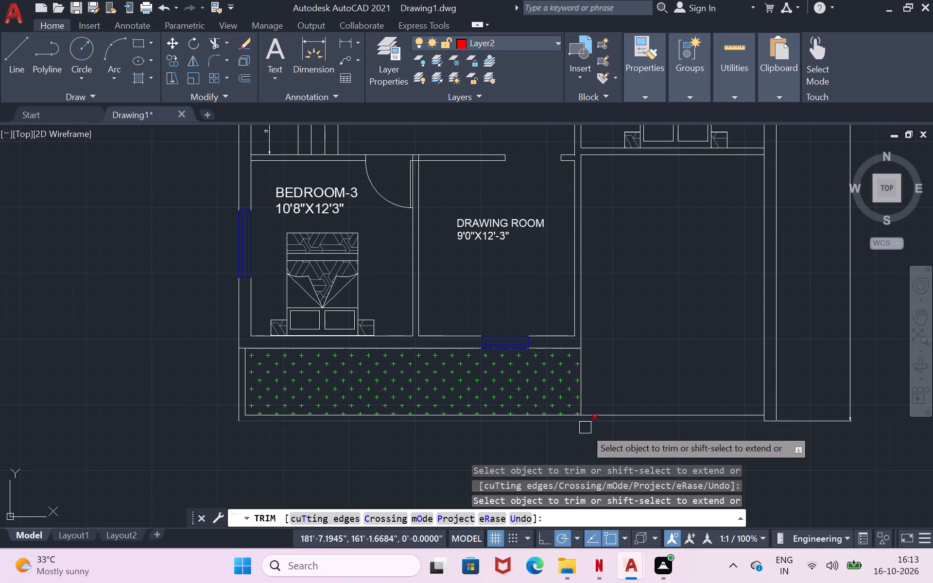
{"action": "scroll", "coordinate": [585, 431], "scroll_direction": "up", "scroll_amount": 1}
{"action": "key", "text": "Return"}
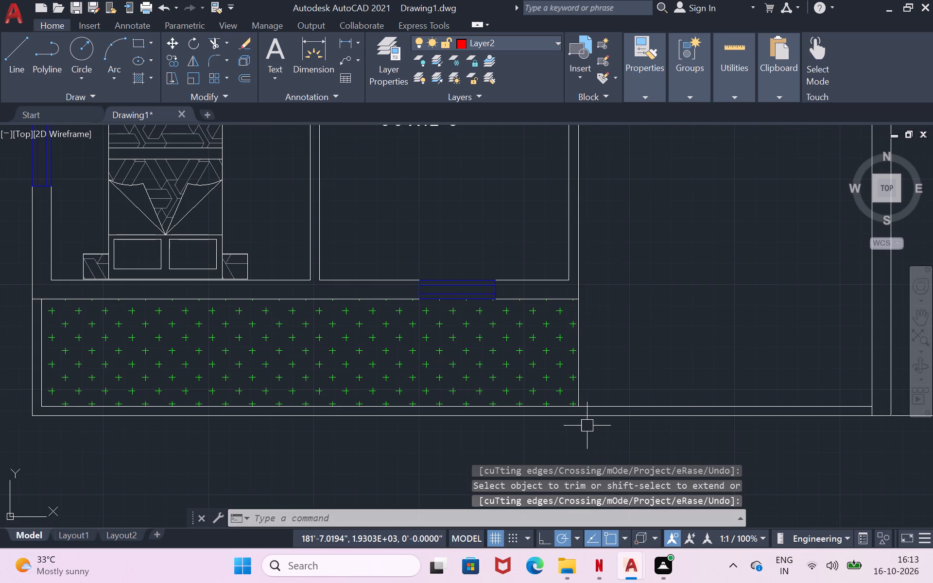
{"action": "key", "text": "l"}
{"action": "key", "text": "Return"}
{"action": "scroll", "coordinate": [587, 425], "scroll_direction": "up", "scroll_amount": 4}
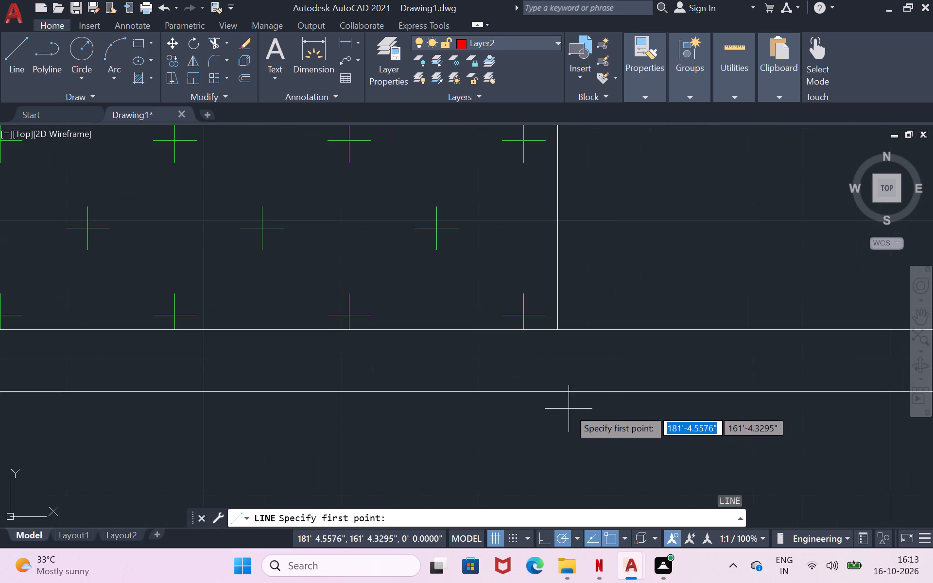
{"action": "left_click", "coordinate": [562, 335]}
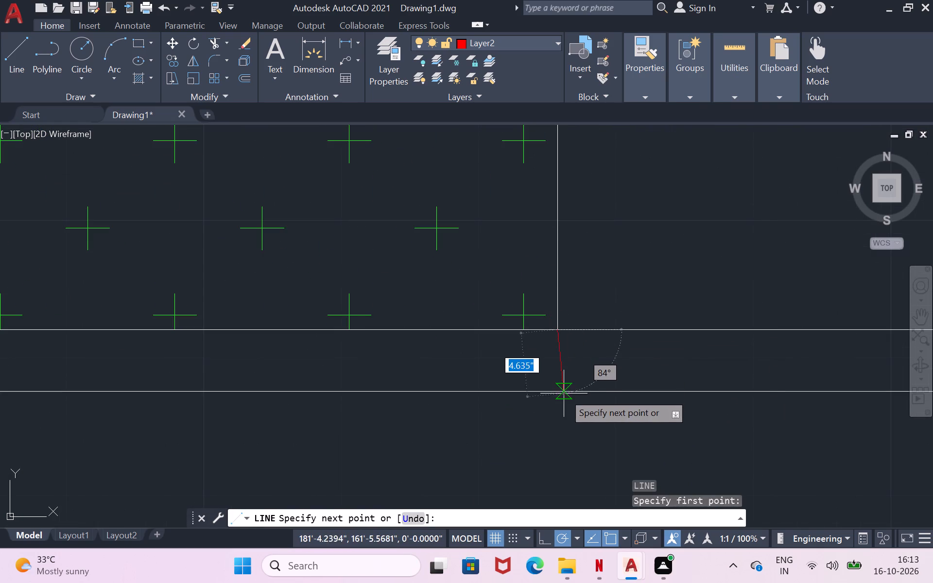
{"action": "left_click", "coordinate": [561, 398]}
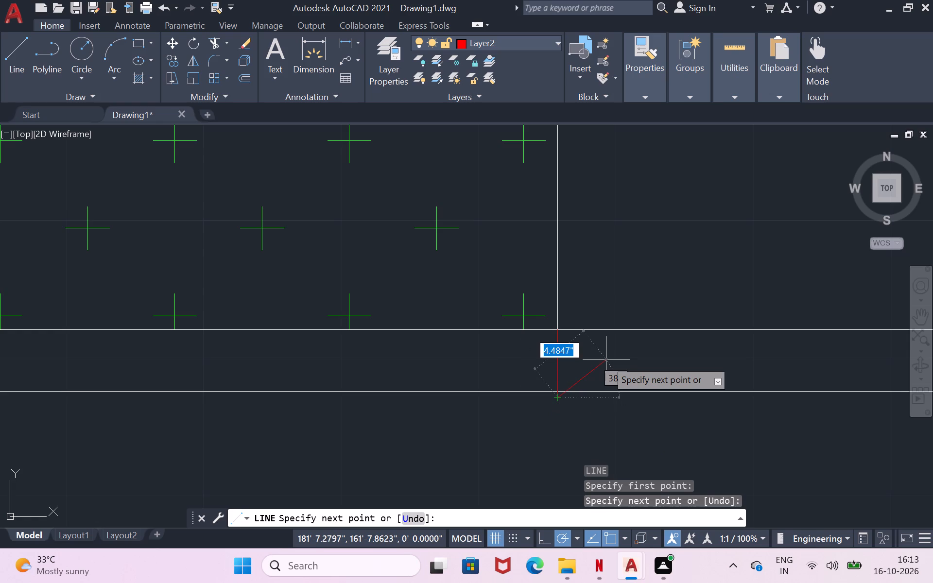
{"action": "scroll", "coordinate": [606, 360], "scroll_direction": "down", "scroll_amount": 5}
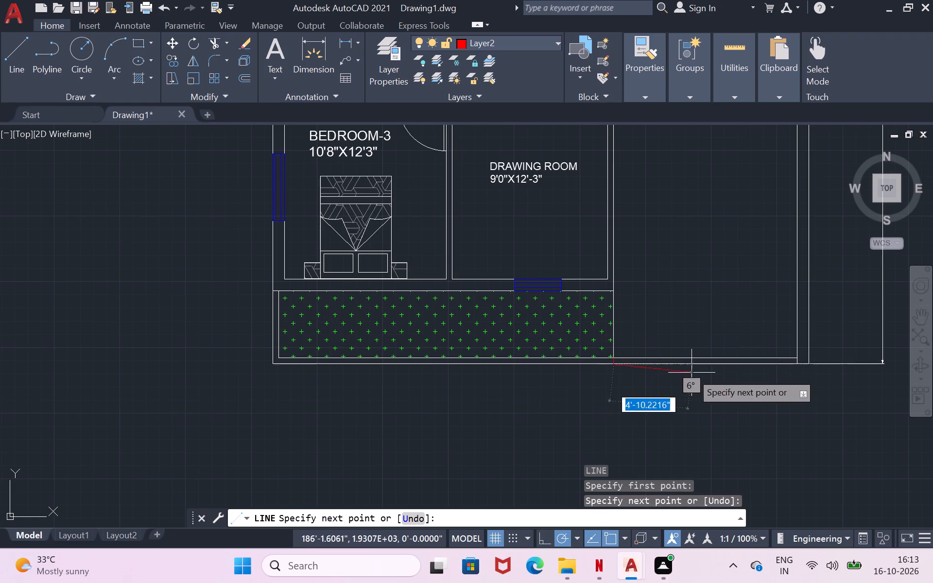
{"action": "scroll", "coordinate": [803, 359], "scroll_direction": "up", "scroll_amount": 2}
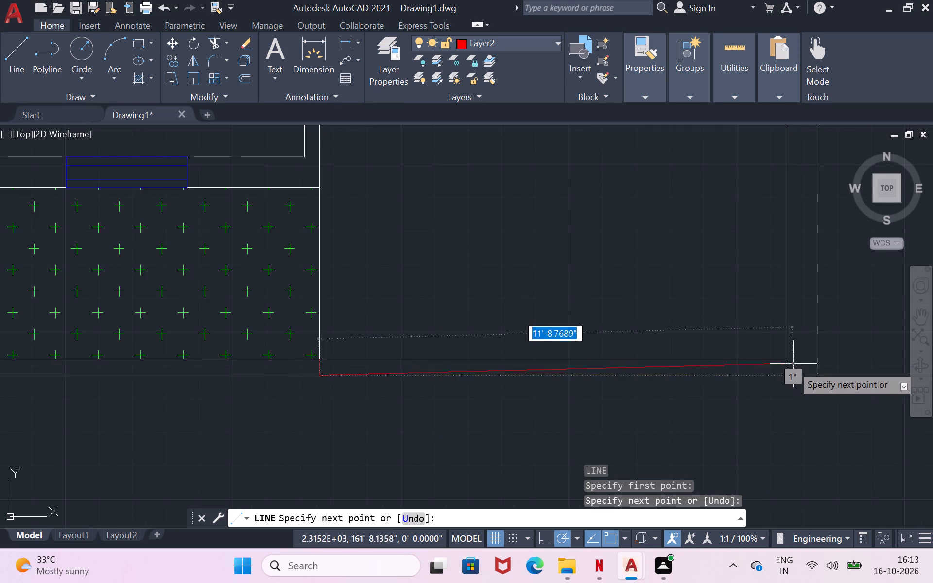
{"action": "left_click", "coordinate": [788, 361]}
{"action": "key", "text": "Return"}
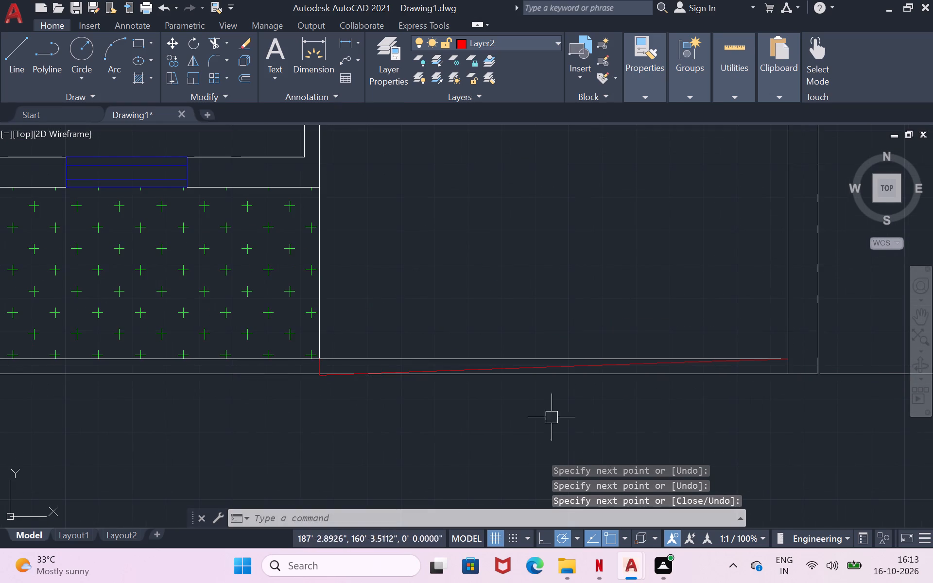
Draw the opposite diagonal from the hatched strip's southeast corner to the outer wall line at the east wall, completing a cross.
{"action": "key", "text": "Return"}
{"action": "left_click", "coordinate": [318, 360]}
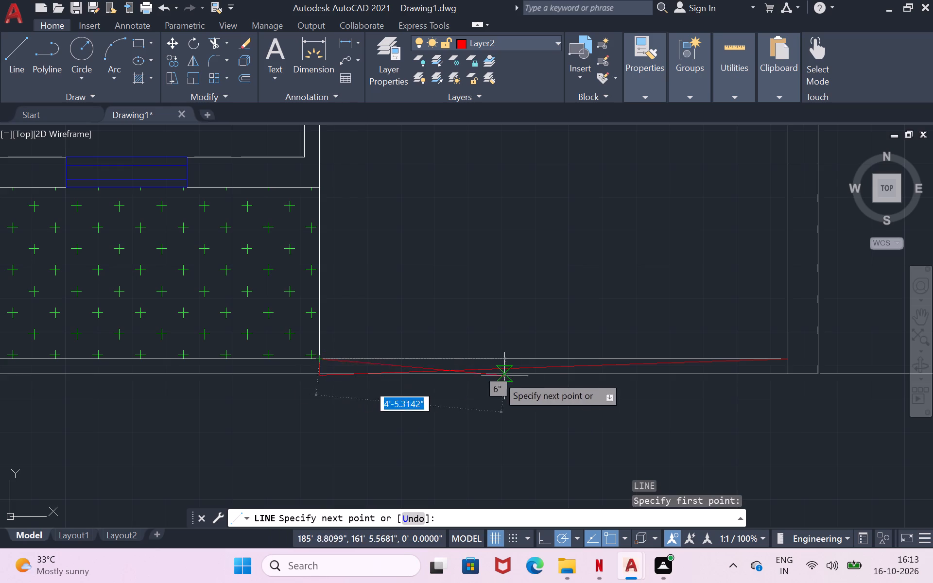
{"action": "left_click", "coordinate": [789, 373]}
{"action": "key", "text": "Return"}
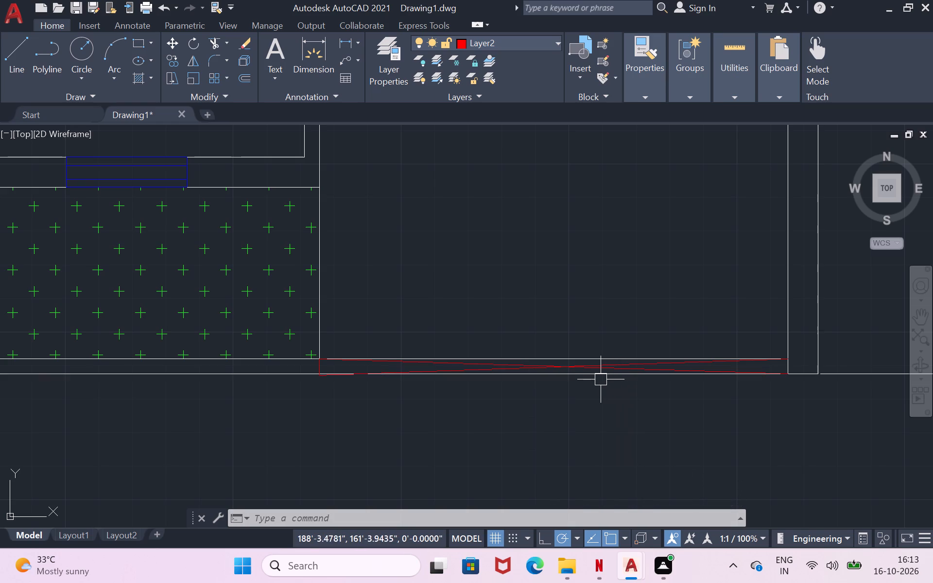
Trim the inner and outer south wall lines across the red-crossed opening between the hatched strip and the east wall.
{"action": "type", "text": "TR"}
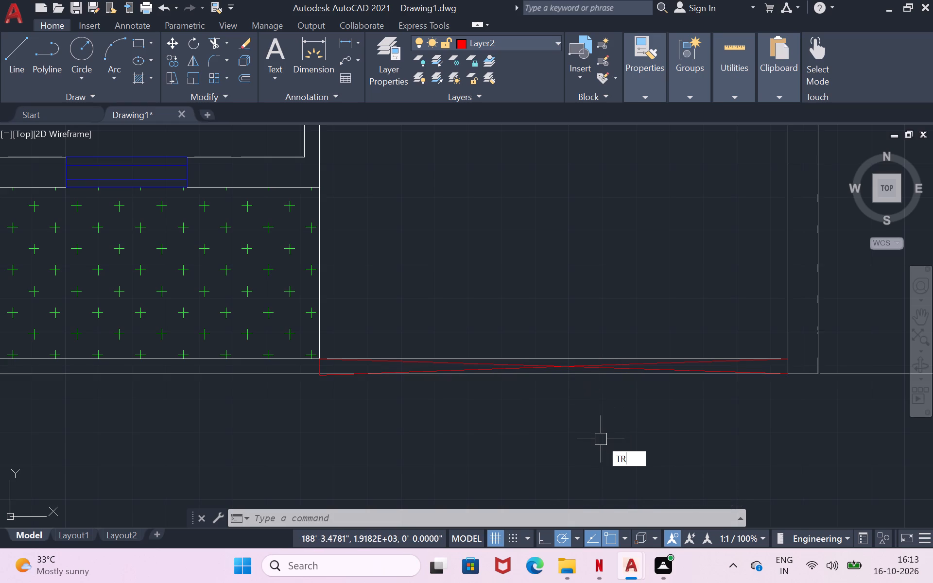
{"action": "key", "text": "space"}
{"action": "left_click", "coordinate": [558, 379]}
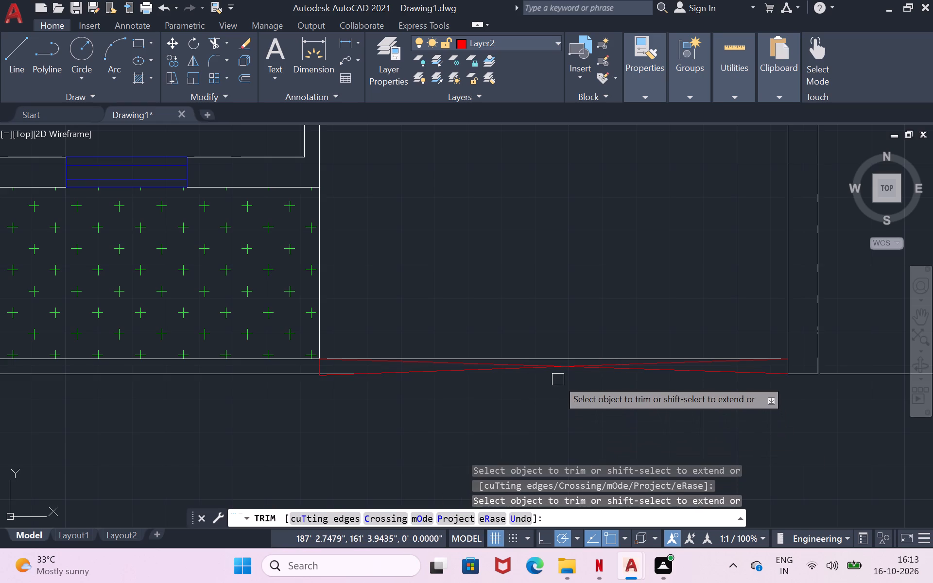
{"action": "left_click", "coordinate": [563, 354]}
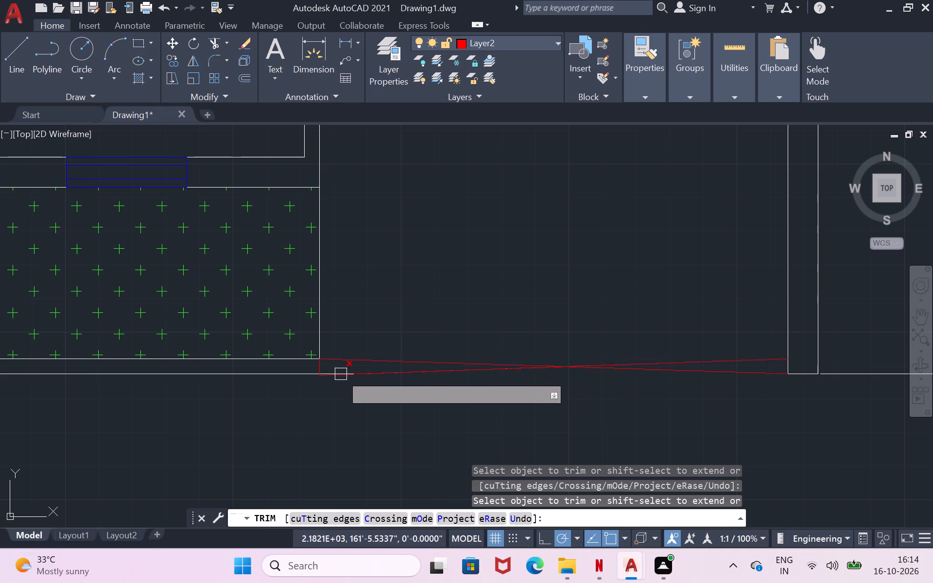
{"action": "scroll", "coordinate": [341, 375], "scroll_direction": "up", "scroll_amount": 3}
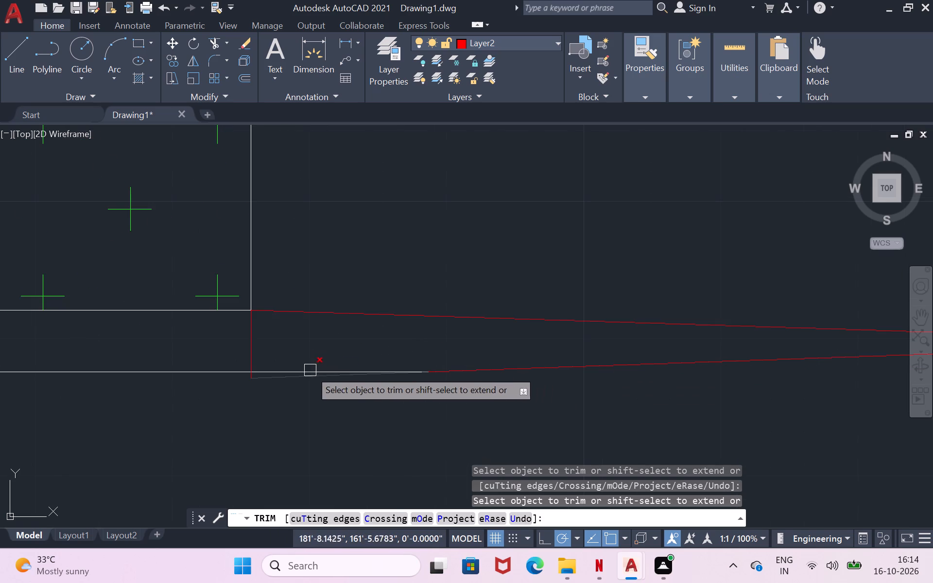
{"action": "left_click", "coordinate": [267, 368]}
Trim away the white inner wall line along the hatched strip's west edge.
{"action": "scroll", "coordinate": [308, 351], "scroll_direction": "down", "scroll_amount": 3}
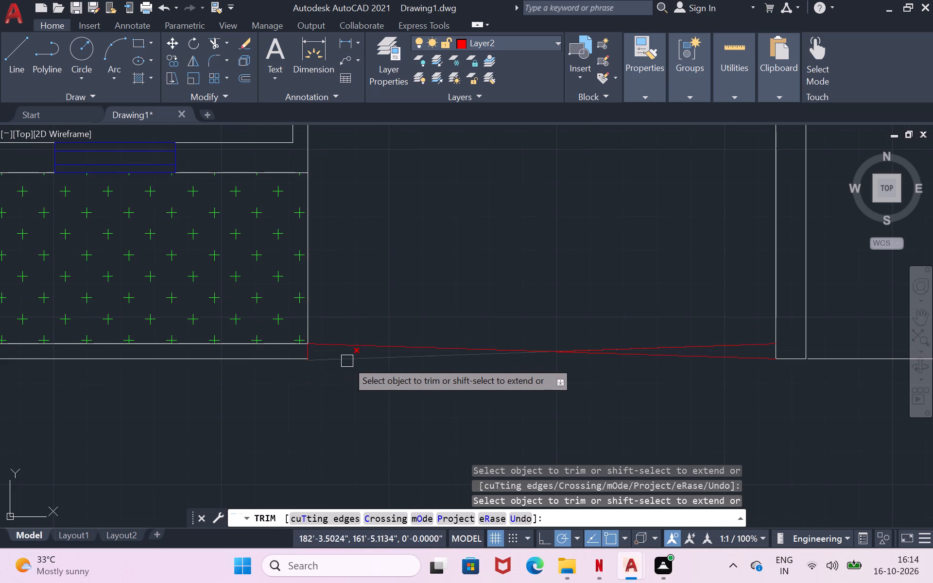
{"action": "scroll", "coordinate": [353, 365], "scroll_direction": "down", "scroll_amount": 1}
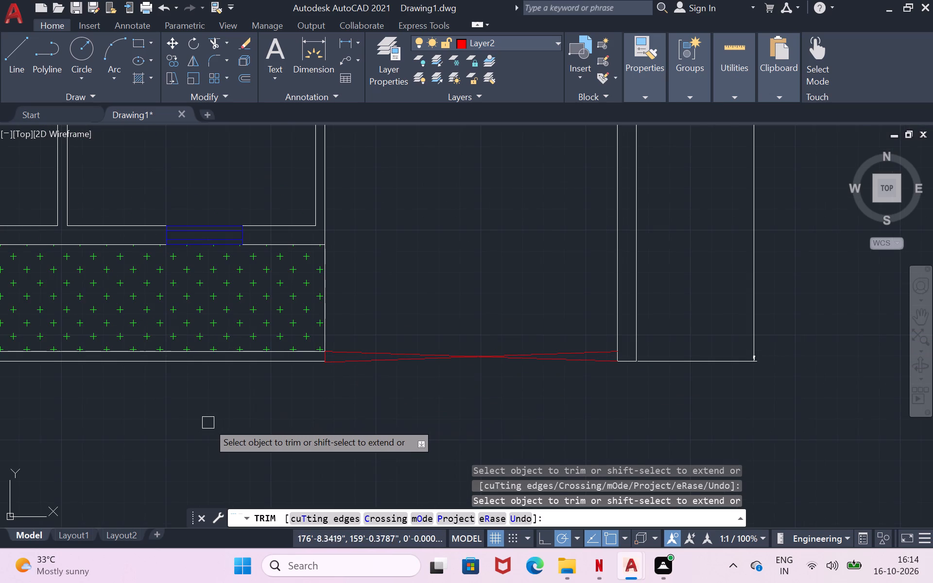
{"action": "scroll", "coordinate": [208, 423], "scroll_direction": "up", "scroll_amount": 1}
{"action": "scroll", "coordinate": [220, 420], "scroll_direction": "down", "scroll_amount": 3}
{"action": "scroll", "coordinate": [63, 395], "scroll_direction": "up", "scroll_amount": 2}
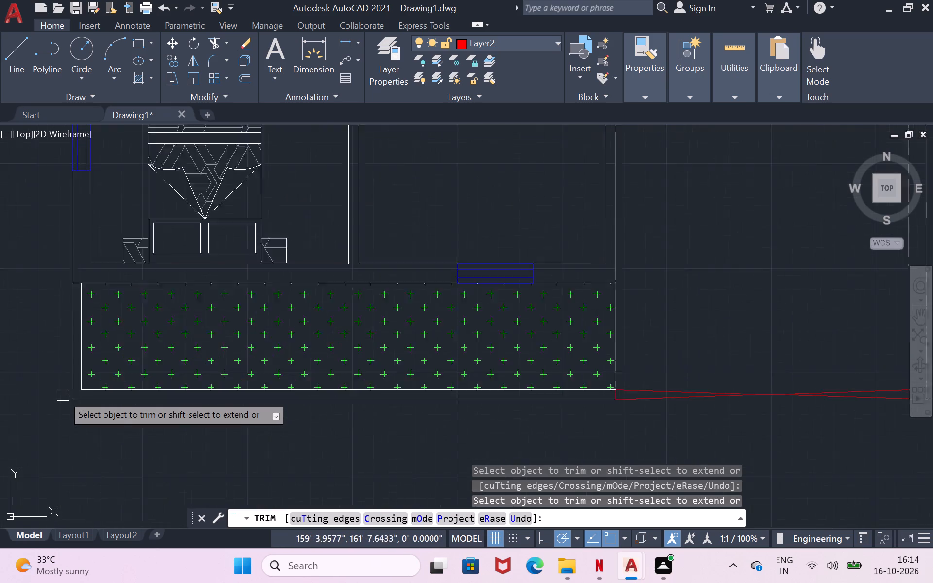
{"action": "scroll", "coordinate": [63, 395], "scroll_direction": "up", "scroll_amount": 1}
{"action": "left_click", "coordinate": [89, 355]}
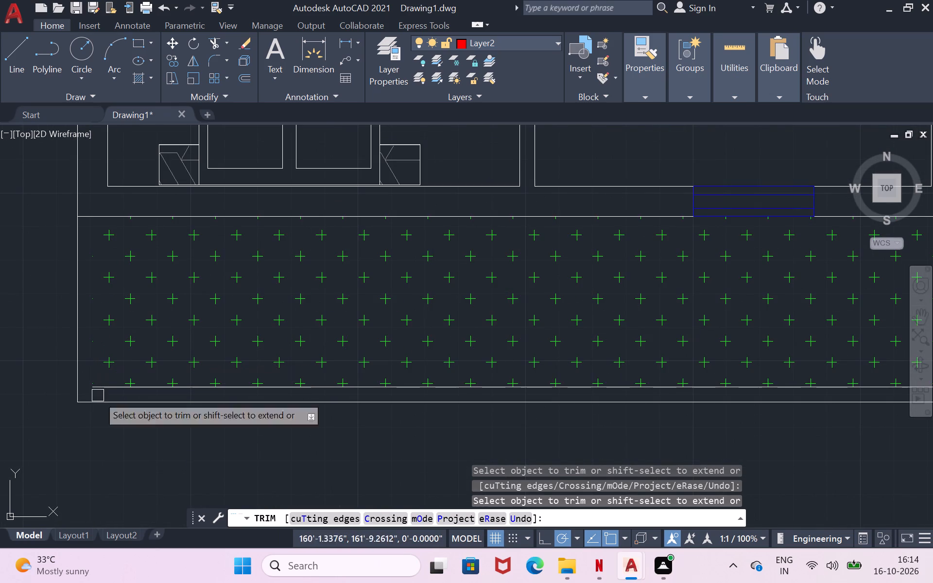
{"action": "key", "text": "Return"}
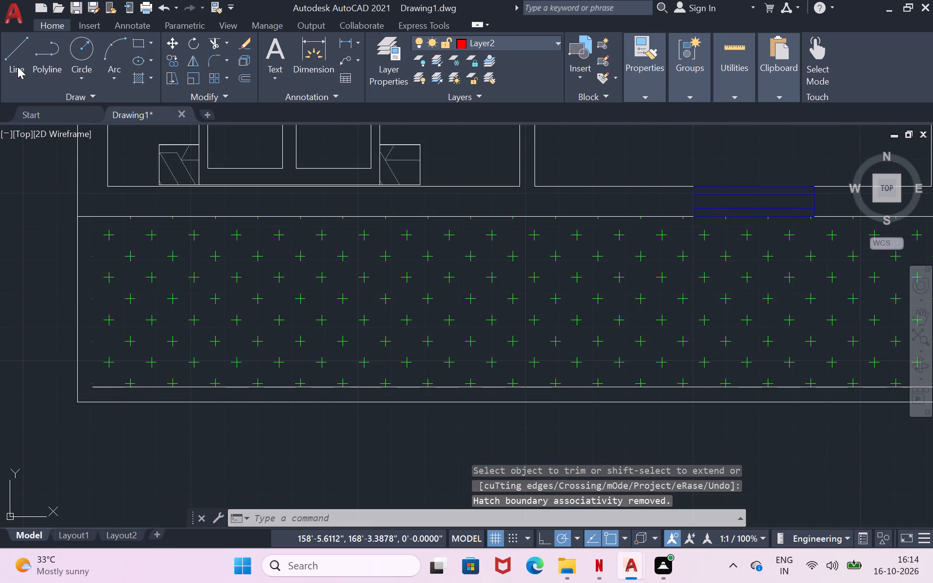
Create a new layer, Layer1, with the colour green.
{"action": "left_click", "coordinate": [492, 38]}
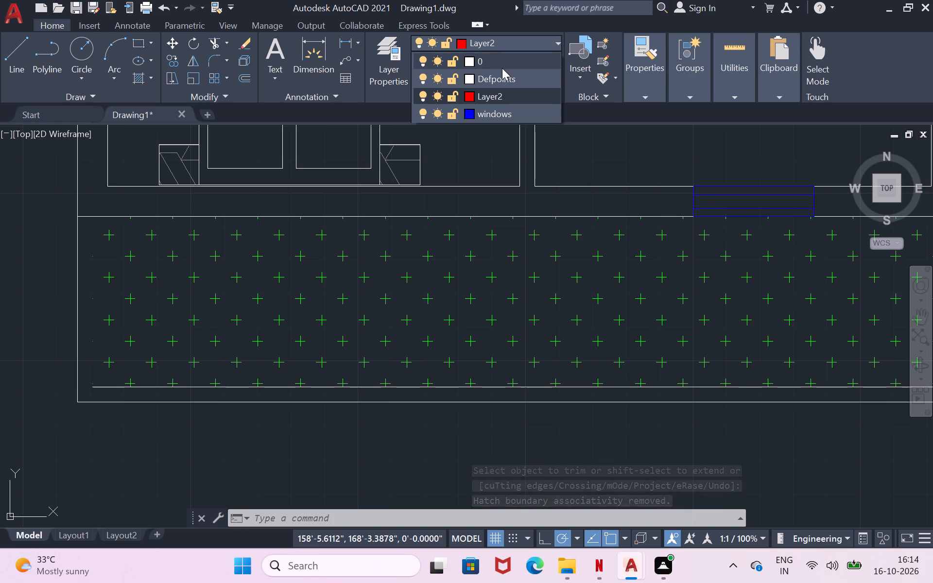
{"action": "left_click", "coordinate": [378, 72]}
{"action": "left_click", "coordinate": [383, 74]}
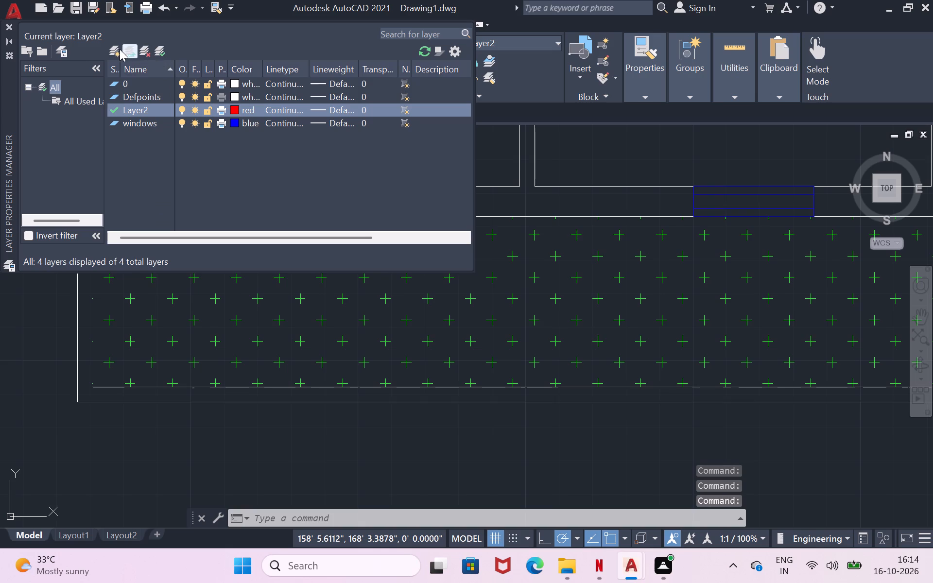
{"action": "left_click", "coordinate": [117, 49]}
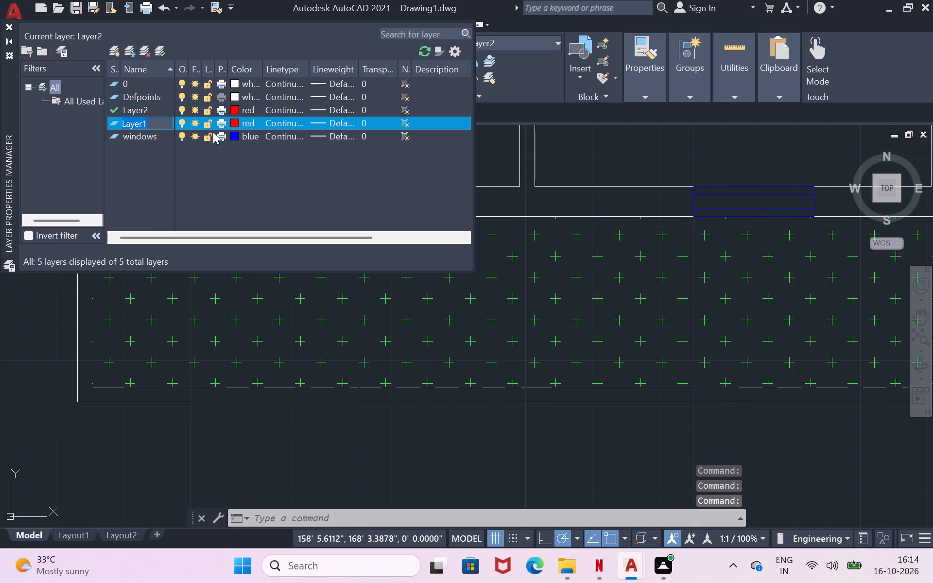
{"action": "left_click", "coordinate": [236, 121]}
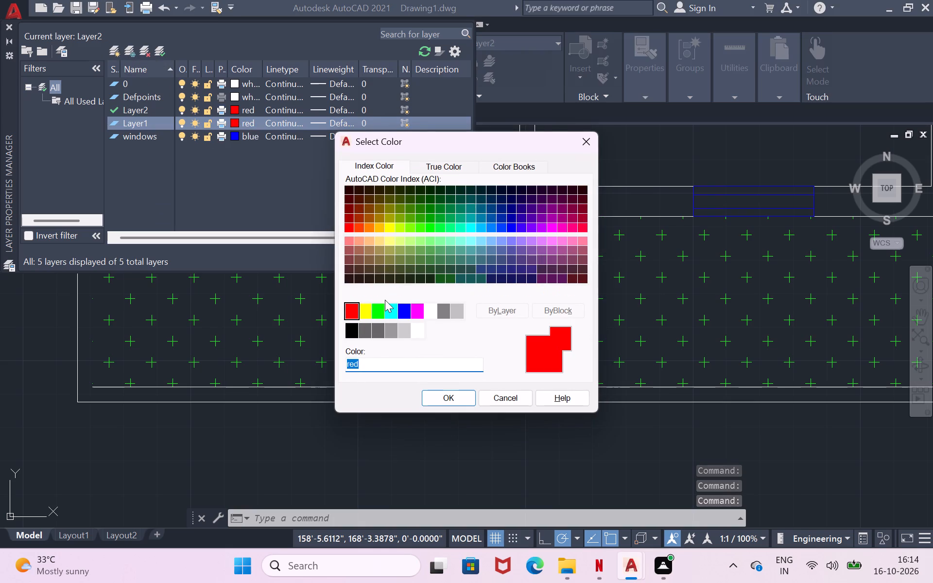
{"action": "left_click", "coordinate": [377, 310]}
{"action": "left_click", "coordinate": [453, 394]}
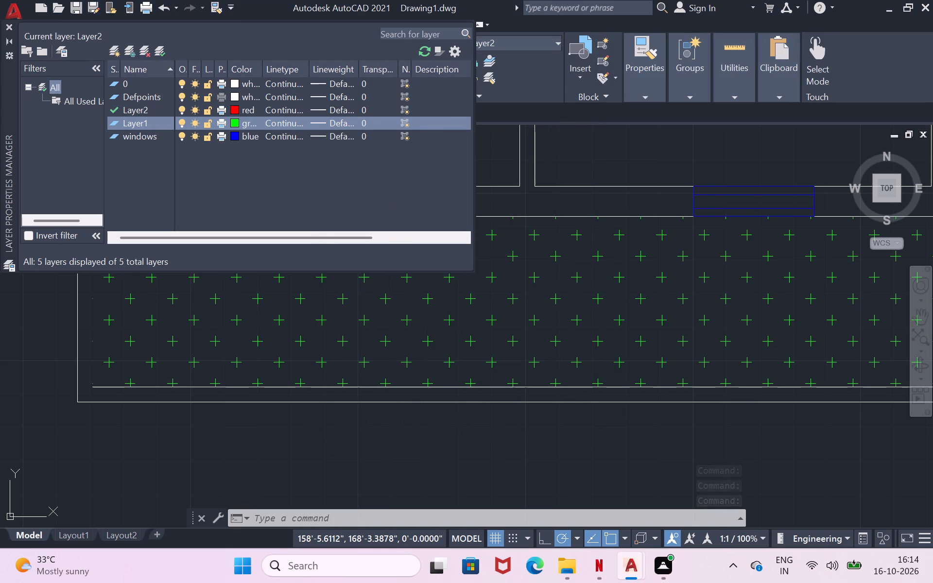
{"action": "left_click", "coordinate": [5, 22]}
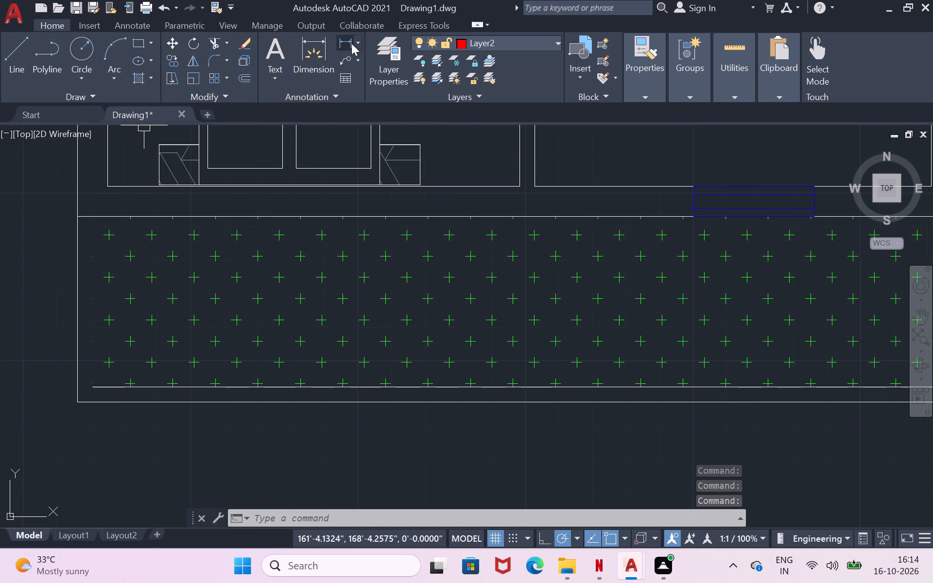
On Layer1, draw a vertical line along the hatched strip's west edge, from its southwest corner to the house wall.
{"action": "left_click", "coordinate": [476, 38]}
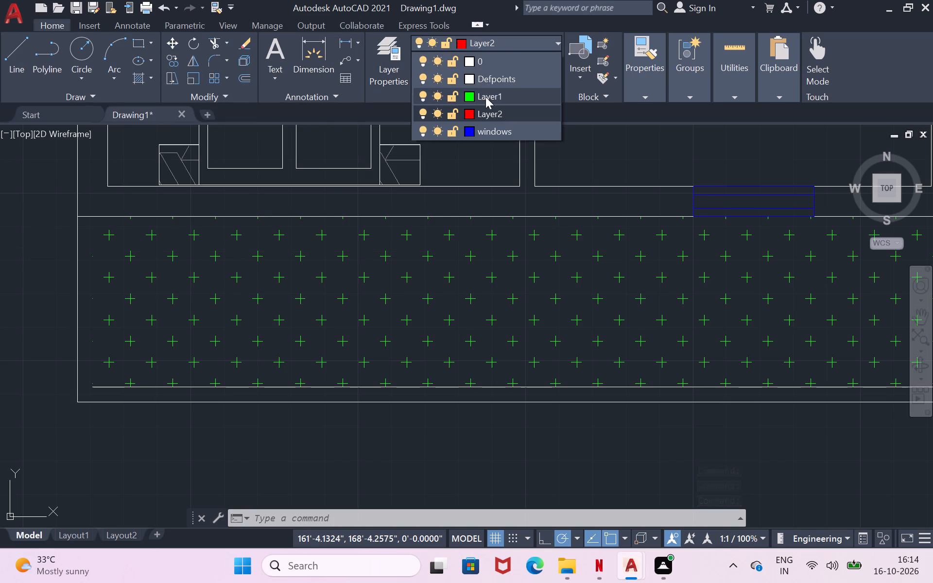
{"action": "left_click", "coordinate": [485, 97]}
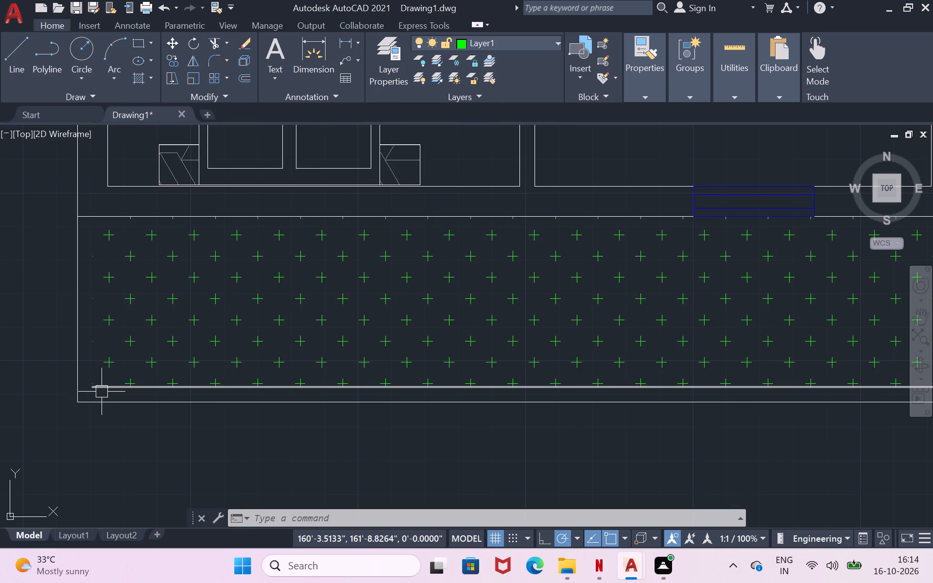
{"action": "key", "text": "l"}
{"action": "key", "text": "Return"}
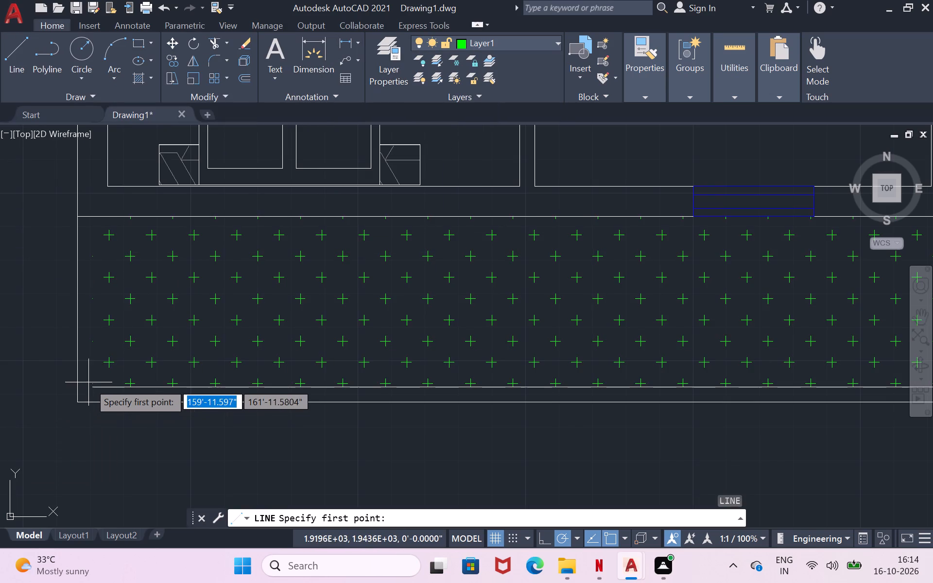
{"action": "left_click", "coordinate": [90, 385]}
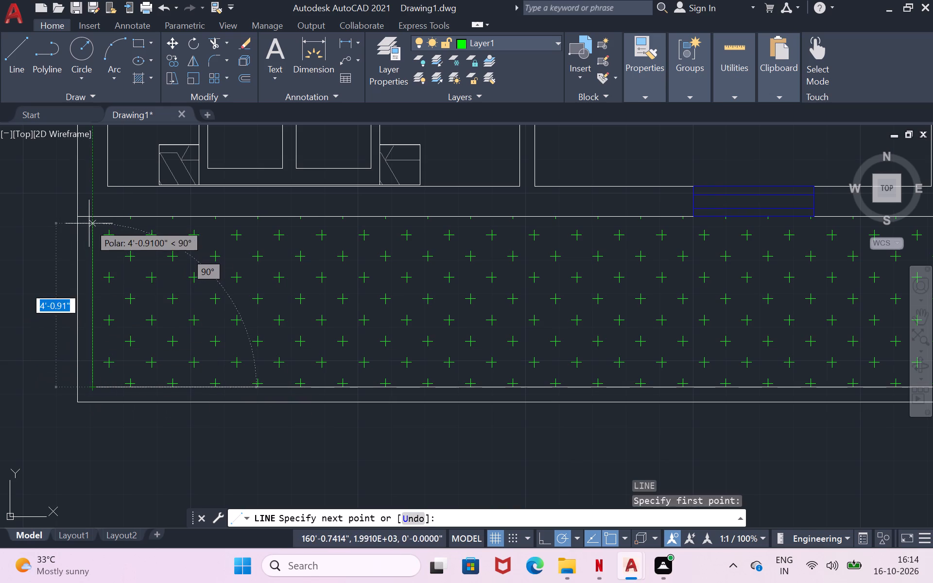
{"action": "left_click", "coordinate": [91, 214]}
{"action": "key", "text": "Return"}
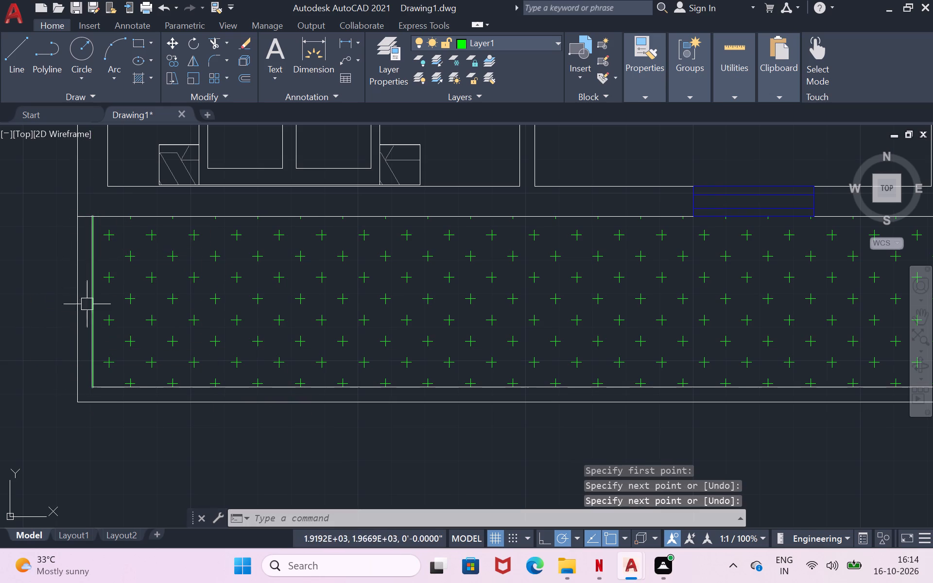
Replace the white line along the hatched strip's south edge with a 21'-3" line on Layer1.
{"action": "left_click", "coordinate": [117, 386]}
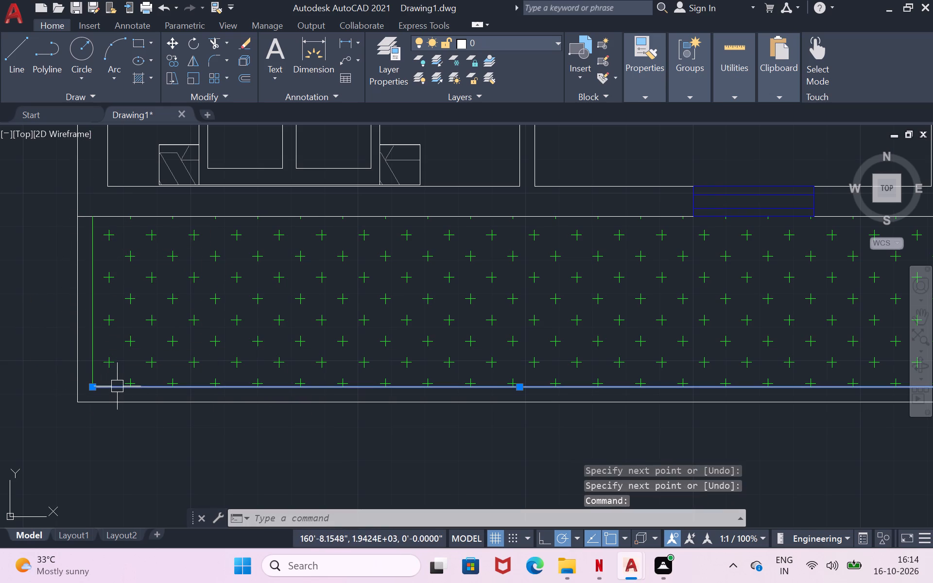
{"action": "scroll", "coordinate": [123, 390], "scroll_direction": "down", "scroll_amount": 1}
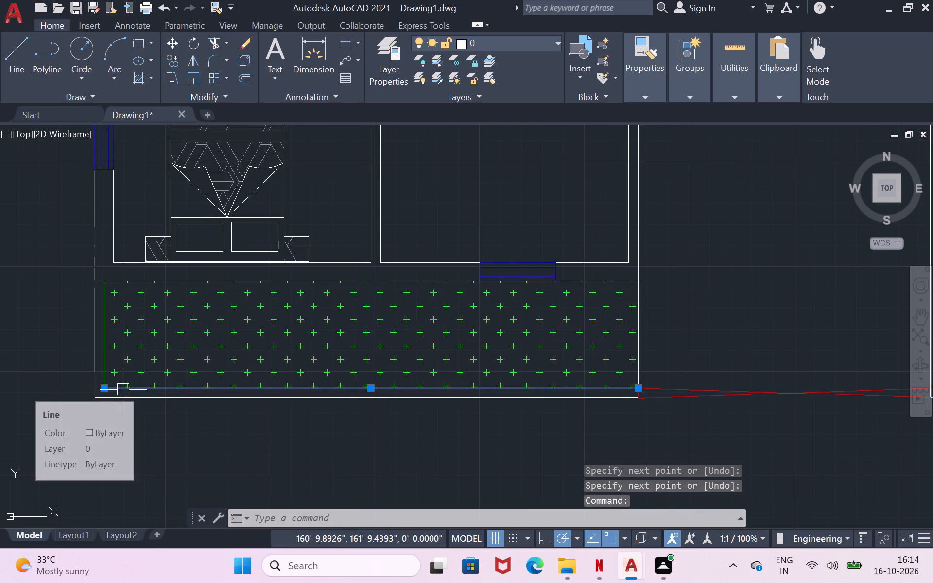
{"action": "key", "text": "Delete"}
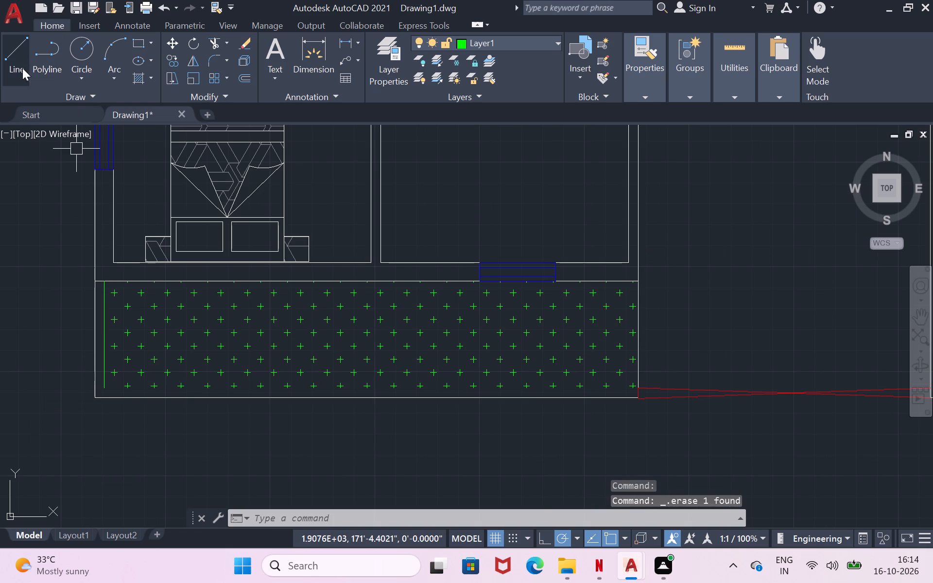
{"action": "left_click", "coordinate": [19, 65]}
{"action": "left_click", "coordinate": [107, 390]}
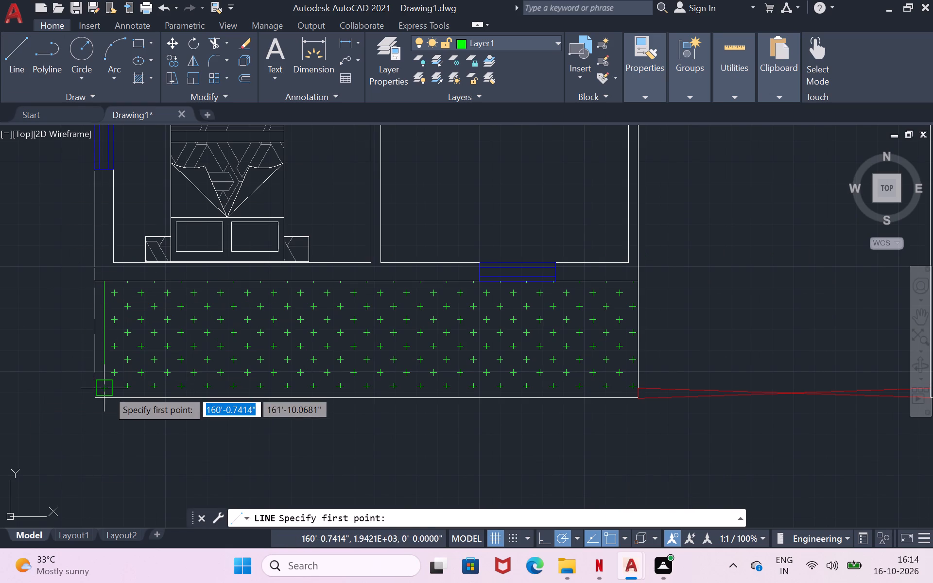
{"action": "left_click", "coordinate": [634, 388]}
{"action": "key", "text": "Return"}
On layer 0, insert the imperial sample door block in the drawing room, just north of its south window.
{"action": "scroll", "coordinate": [599, 425], "scroll_direction": "down", "scroll_amount": 1}
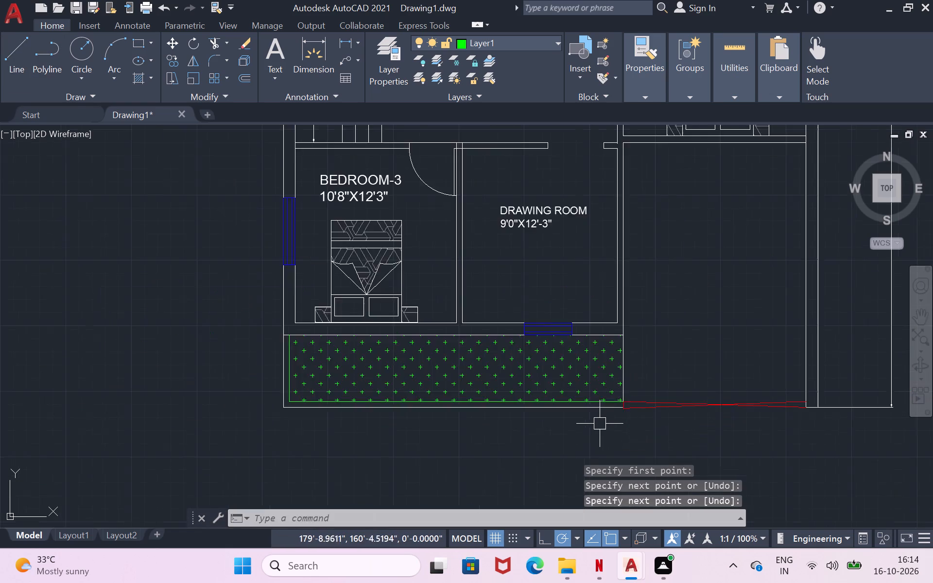
{"action": "scroll", "coordinate": [600, 423], "scroll_direction": "down", "scroll_amount": 1}
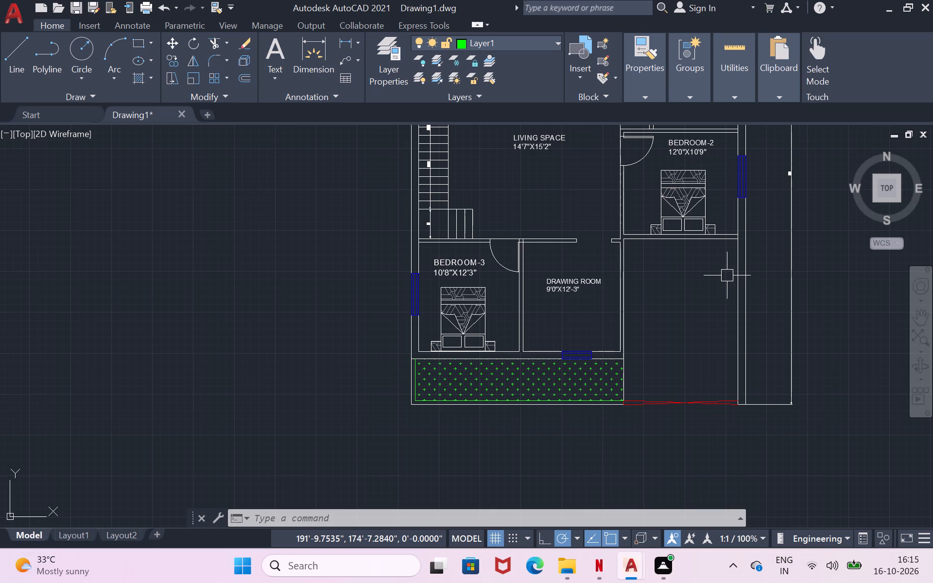
{"action": "scroll", "coordinate": [605, 356], "scroll_direction": "up", "scroll_amount": 2}
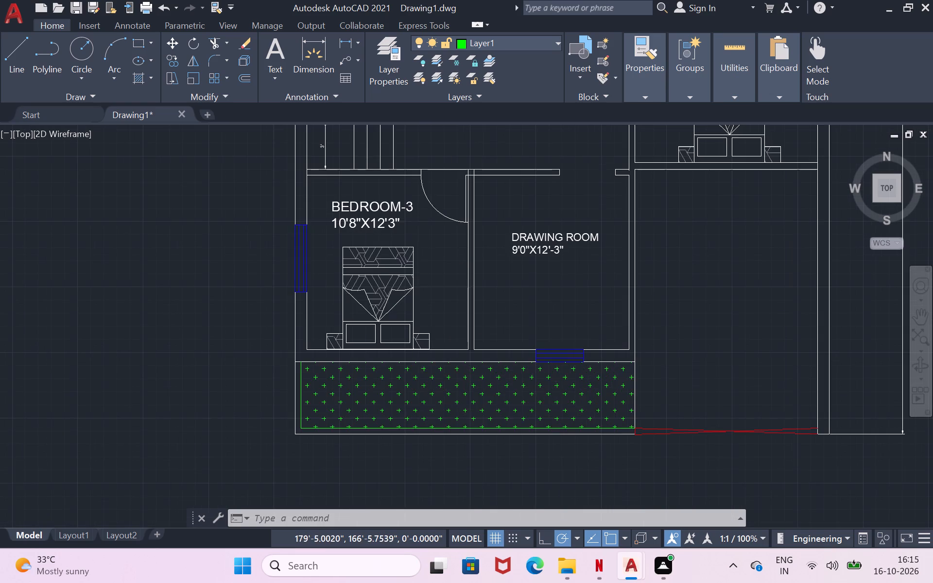
{"action": "left_click", "coordinate": [544, 36]}
{"action": "left_click", "coordinate": [525, 60]}
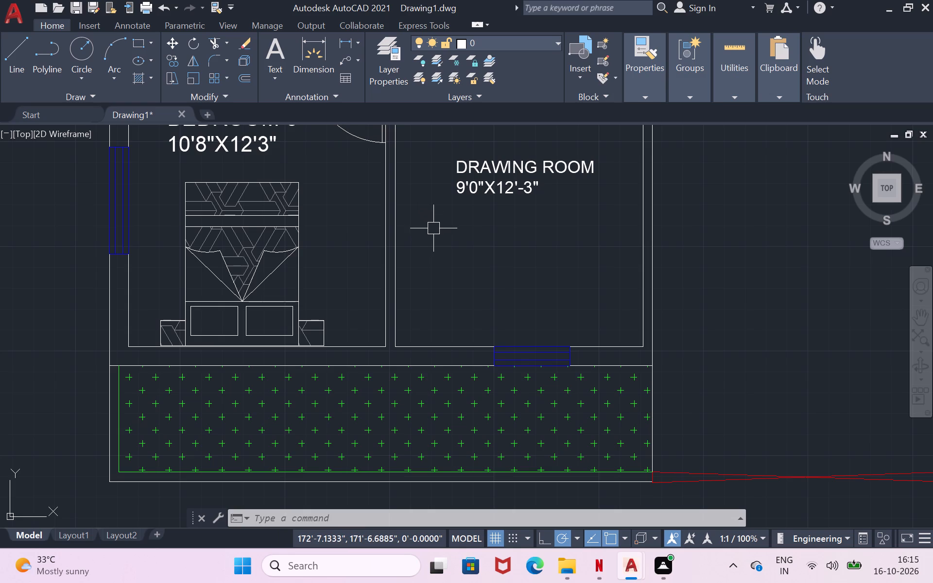
{"action": "key", "text": "ctrl+3"}
{"action": "left_click", "coordinate": [660, 56]}
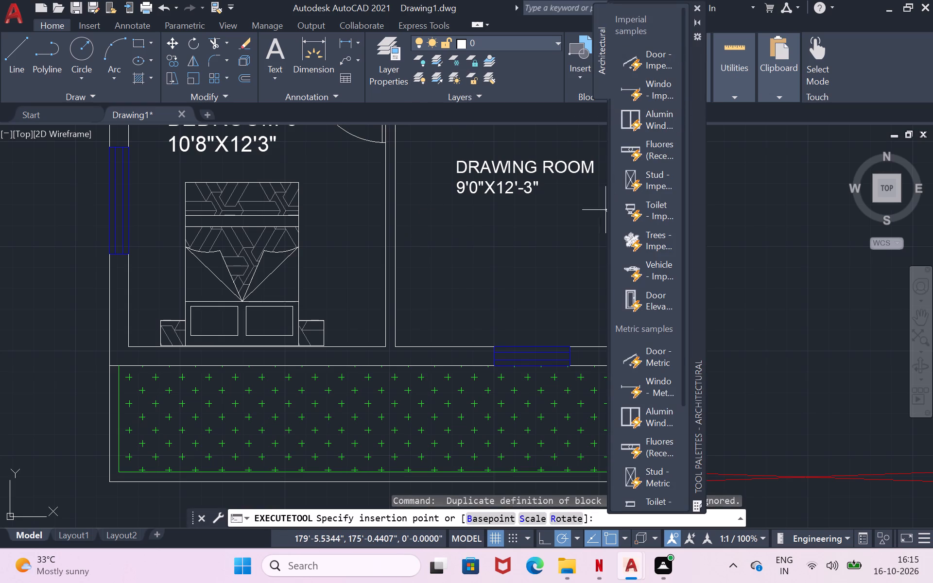
{"action": "left_click", "coordinate": [533, 284]}
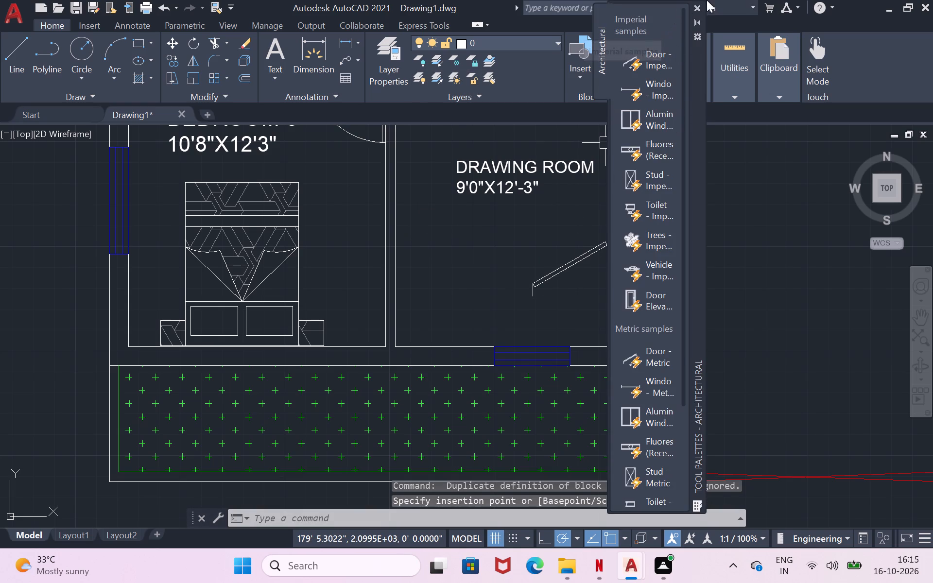
{"action": "left_click", "coordinate": [699, 4]}
Set the new drawing room door's opening angle so its leaf stands perpendicular to the opening.
{"action": "left_click", "coordinate": [544, 281]}
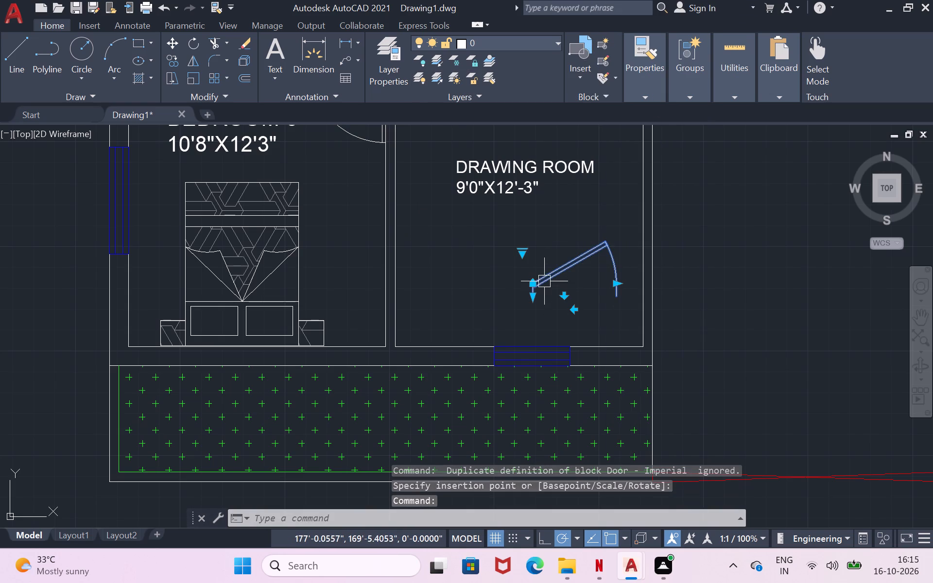
{"action": "left_click", "coordinate": [524, 250]}
{"action": "left_click", "coordinate": [584, 308]}
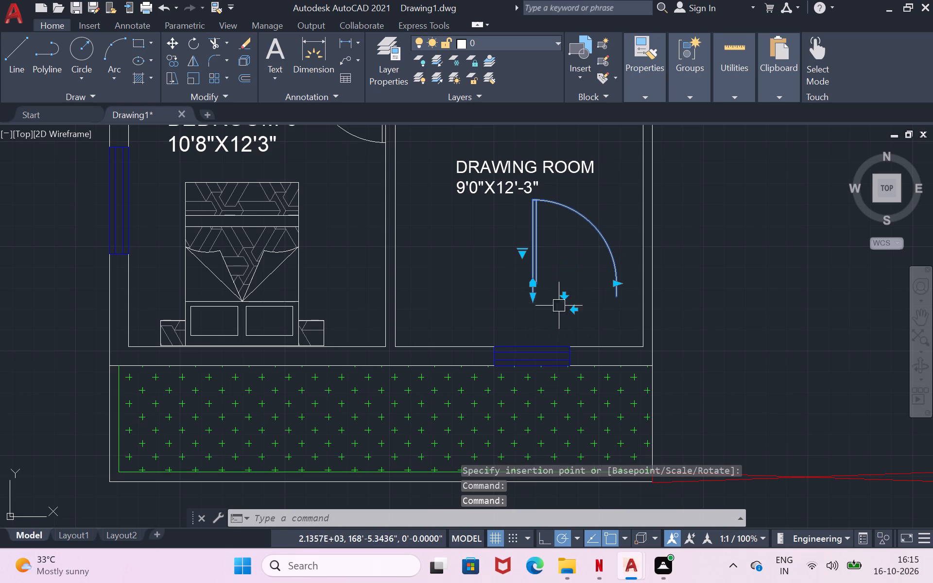
Shorten the drawing room door's wall thickness and reduce its opening width.
{"action": "left_click_drag", "start_coordinate": [535, 298], "coordinate": [535, 286]}
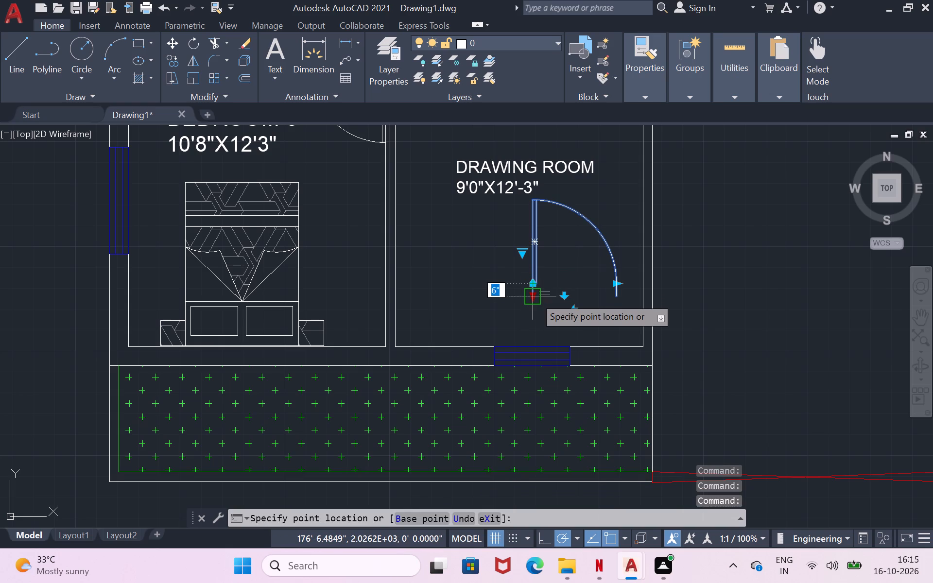
{"action": "left_click", "coordinate": [534, 293]}
{"action": "left_click_drag", "start_coordinate": [533, 298], "coordinate": [533, 284]}
{"action": "left_click", "coordinate": [533, 284]}
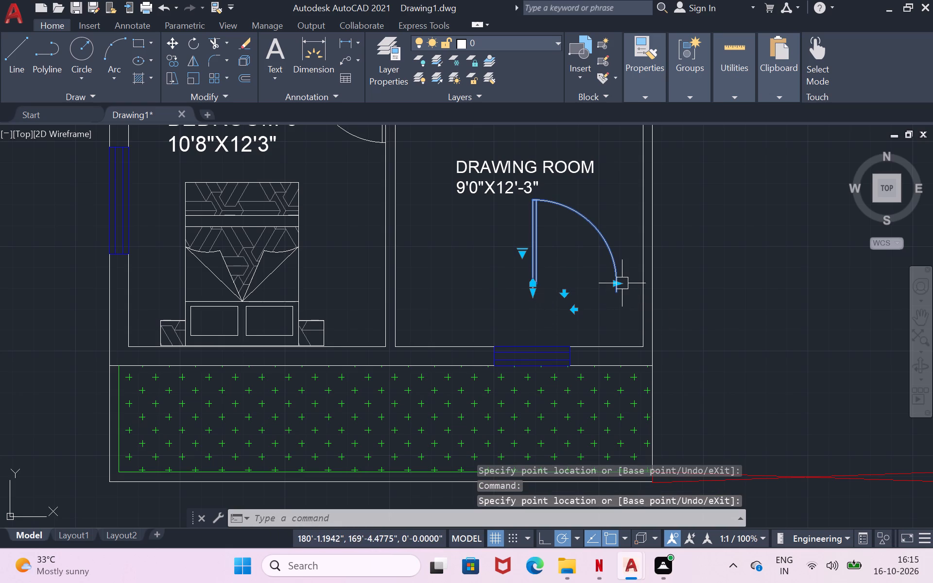
{"action": "left_click_drag", "start_coordinate": [618, 283], "coordinate": [602, 284]}
{"action": "left_click_drag", "start_coordinate": [602, 284], "coordinate": [607, 284]}
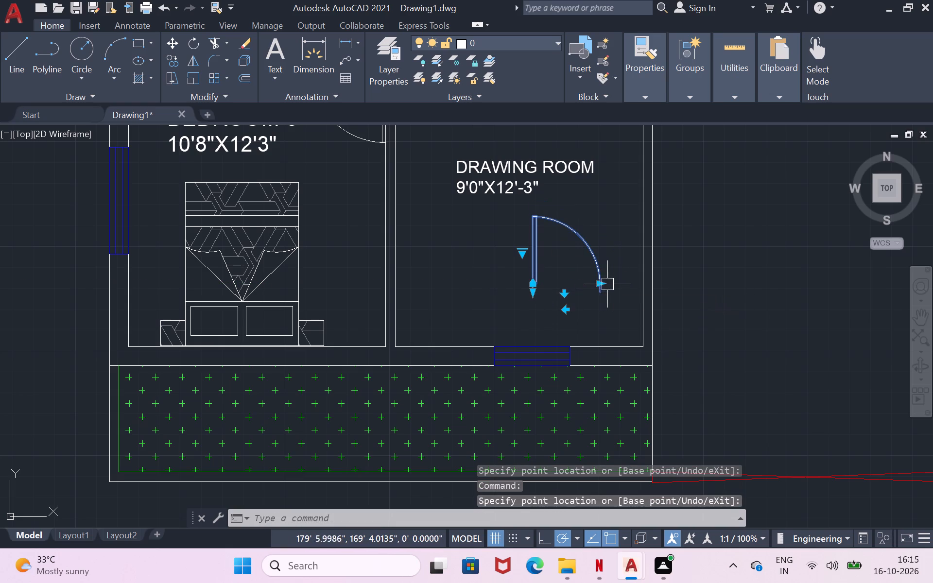
Widen the drawing room door's opening to about 3'-0".
{"action": "left_click_drag", "start_coordinate": [607, 284], "coordinate": [609, 284]}
{"action": "left_click_drag", "start_coordinate": [602, 284], "coordinate": [605, 284]}
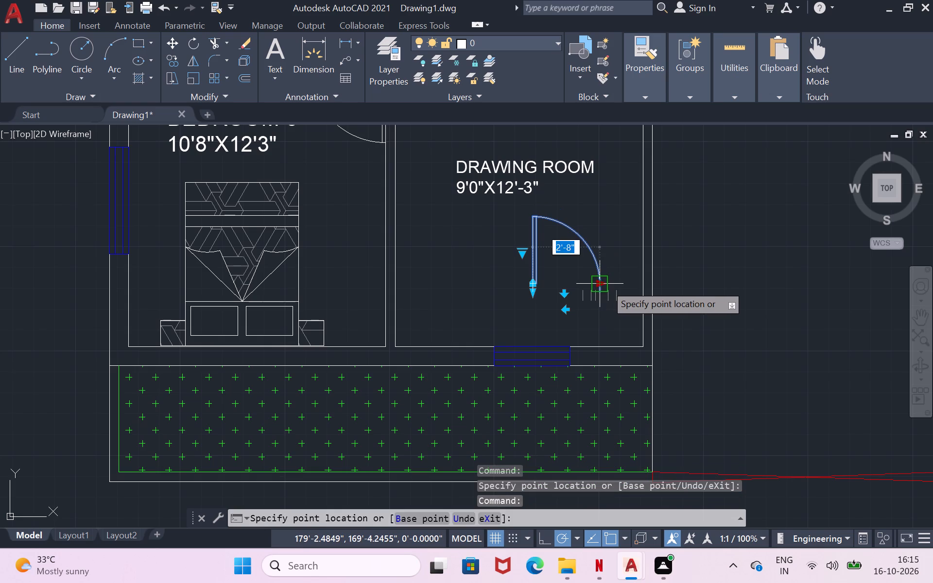
{"action": "left_click_drag", "start_coordinate": [605, 284], "coordinate": [609, 282]}
{"action": "left_click", "coordinate": [609, 282]}
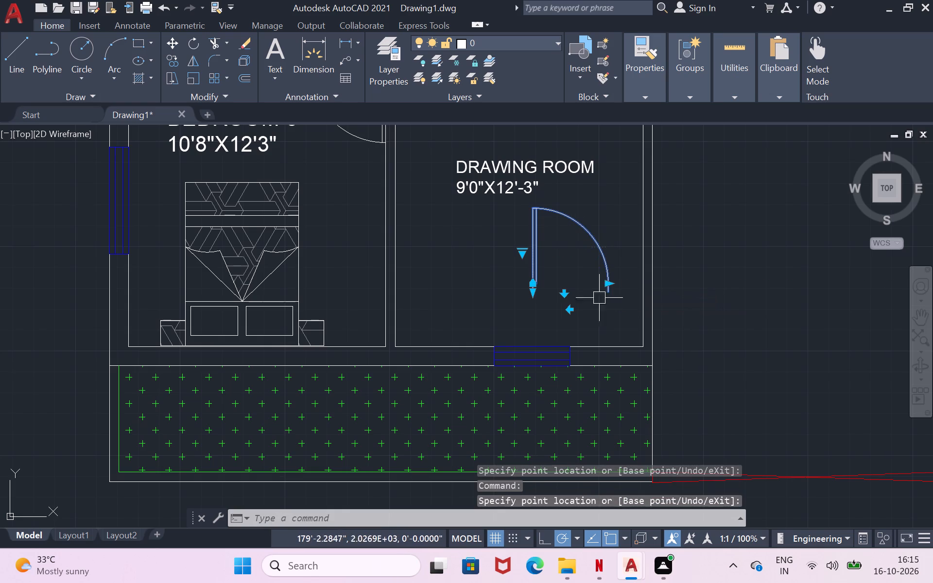
Rotate the drawing room door 90° counterclockwise so its leaf lies horizontal and its opening faces east.
{"action": "type", "text": "RO"}
{"action": "key", "text": "Return"}
{"action": "left_click", "coordinate": [536, 237]}
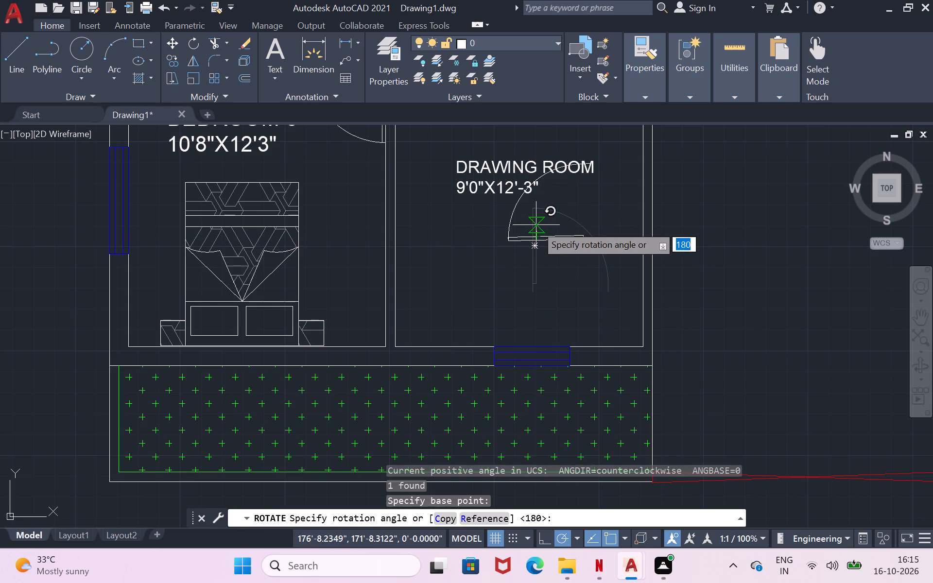
{"action": "scroll", "coordinate": [536, 225], "scroll_direction": "up", "scroll_amount": 2}
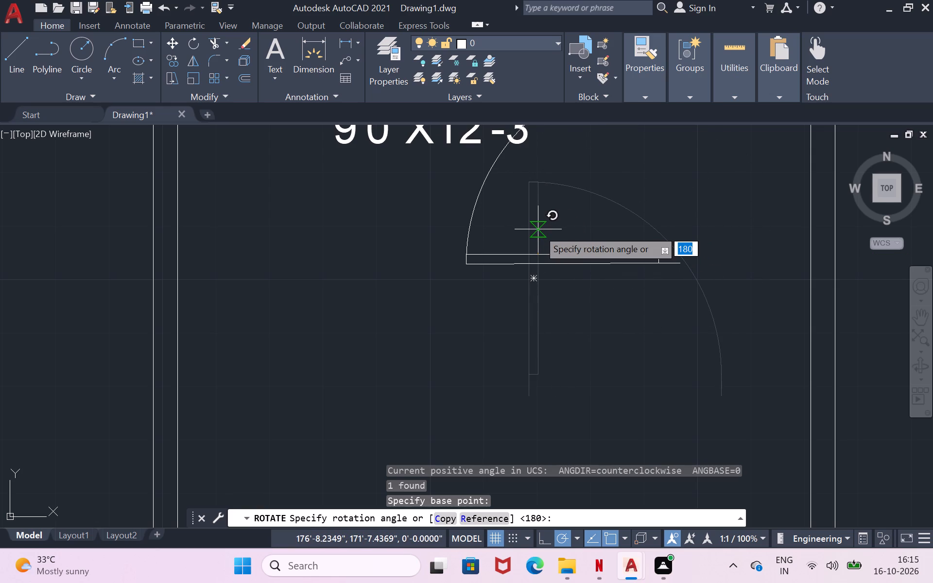
{"action": "left_click", "coordinate": [538, 229]}
Move the rotated door to the south end of the drawing room's east wall, just above the southeast corner.
{"action": "left_click", "coordinate": [545, 256]}
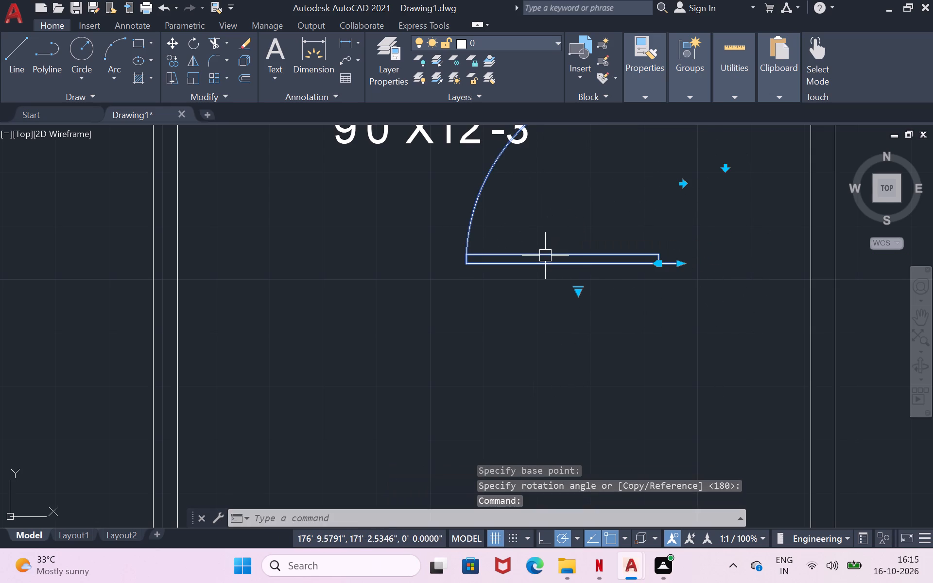
{"action": "key", "text": "m"}
{"action": "key", "text": "Return"}
{"action": "left_click", "coordinate": [545, 256]}
{"action": "scroll", "coordinate": [594, 330], "scroll_direction": "down", "scroll_amount": 2}
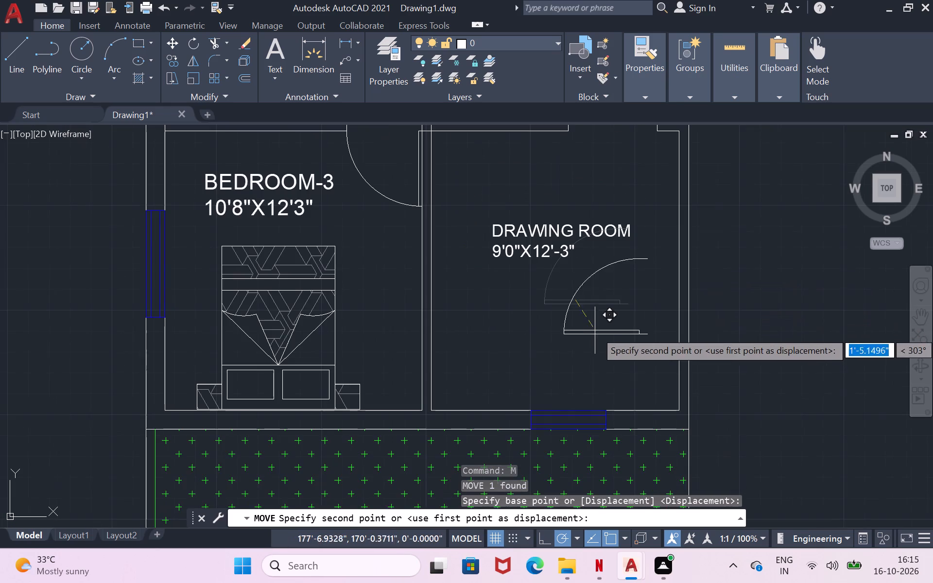
{"action": "scroll", "coordinate": [598, 402], "scroll_direction": "up", "scroll_amount": 1}
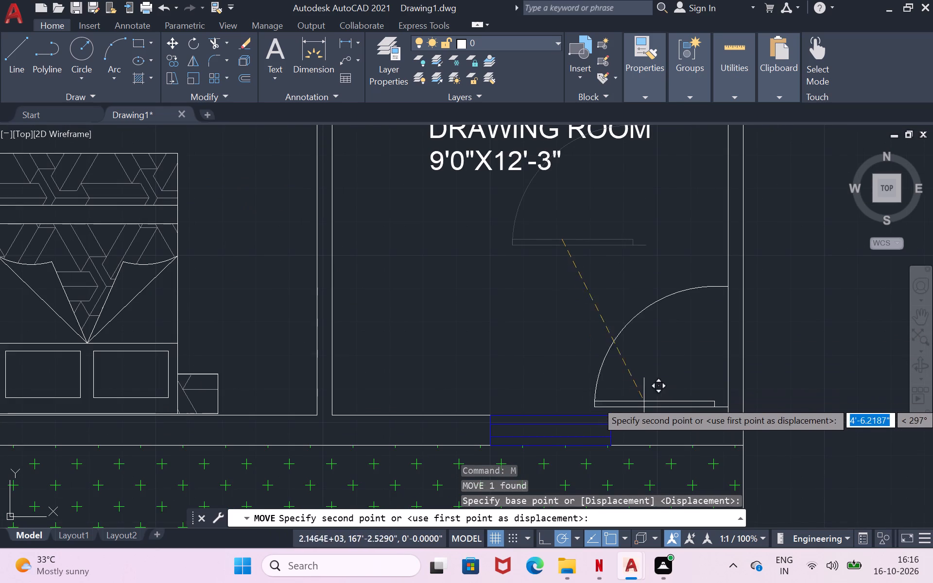
{"action": "scroll", "coordinate": [663, 403], "scroll_direction": "up", "scroll_amount": 2}
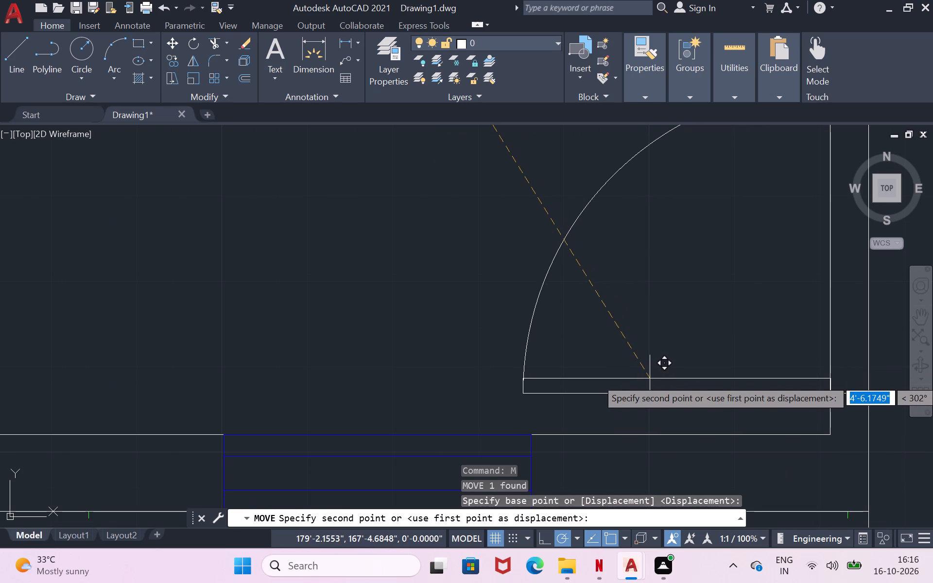
{"action": "left_click", "coordinate": [649, 378]}
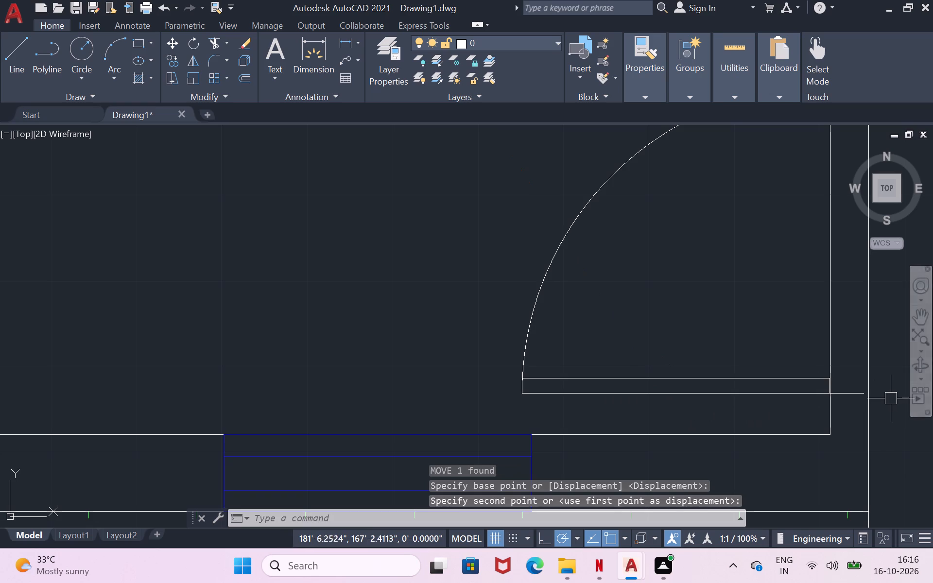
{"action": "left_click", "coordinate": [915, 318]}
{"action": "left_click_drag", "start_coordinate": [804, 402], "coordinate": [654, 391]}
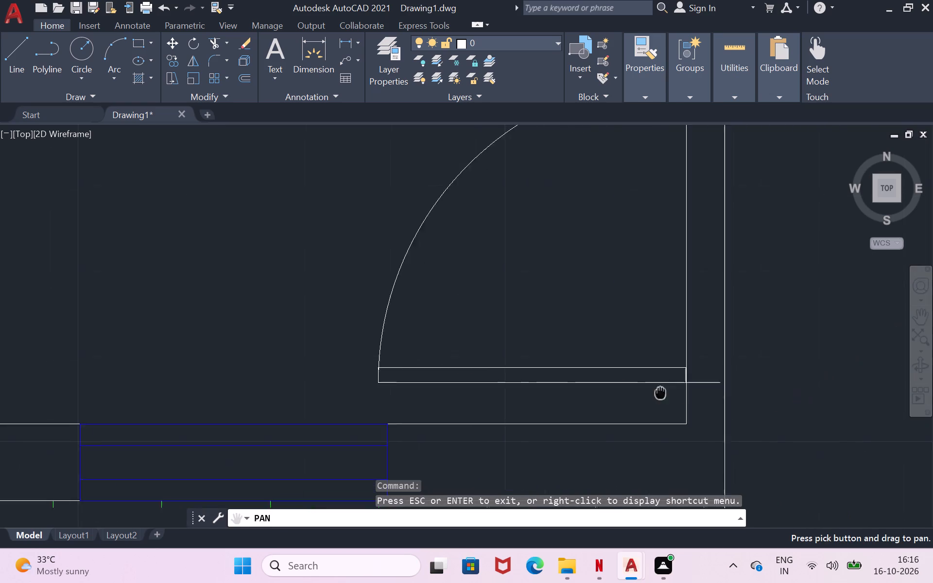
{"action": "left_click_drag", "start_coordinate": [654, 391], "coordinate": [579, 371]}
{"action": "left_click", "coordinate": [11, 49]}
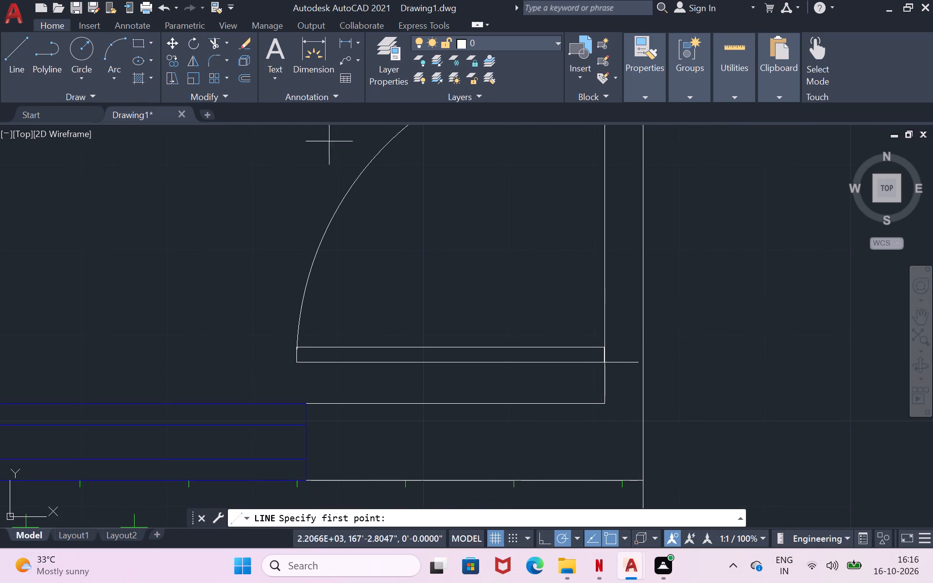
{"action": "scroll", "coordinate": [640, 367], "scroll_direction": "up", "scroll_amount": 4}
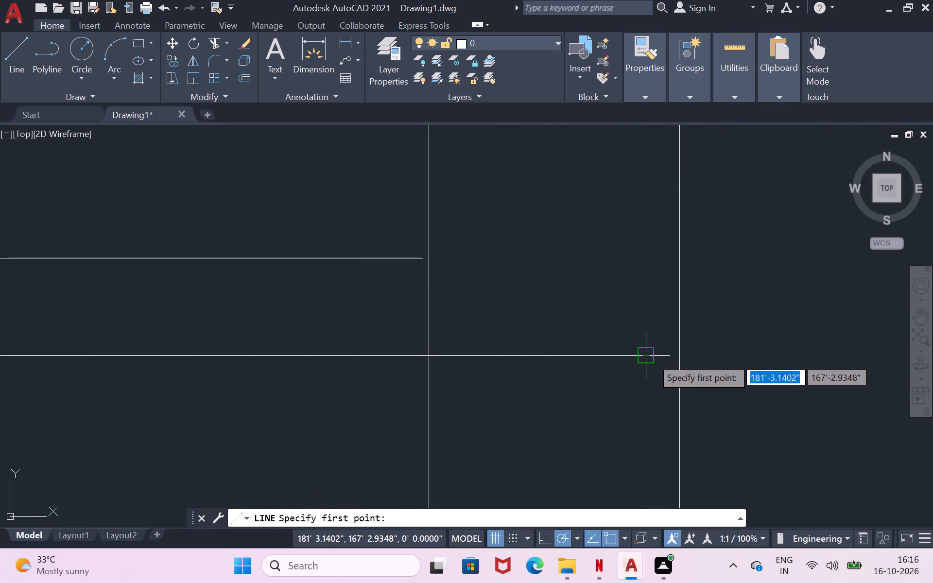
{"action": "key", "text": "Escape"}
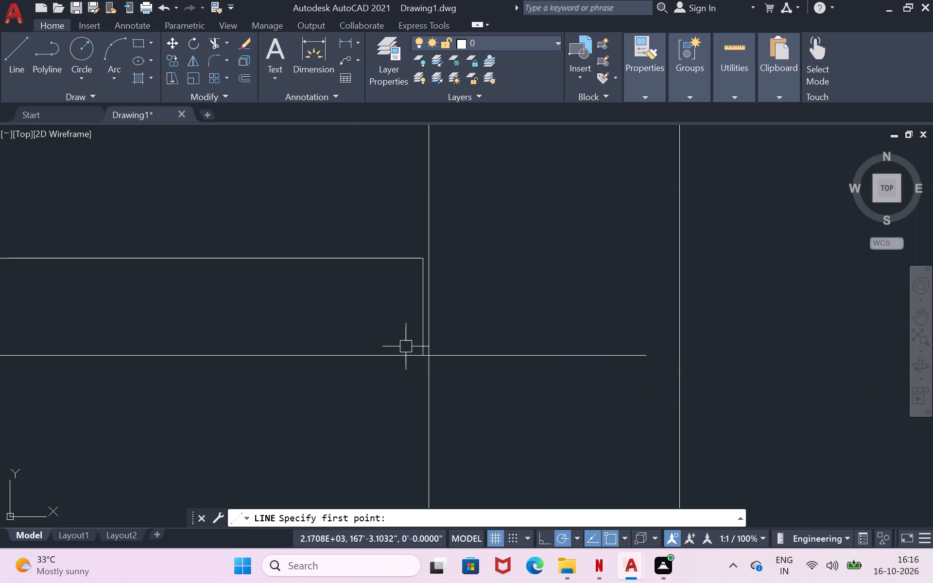
Shift the door slightly east so the hinge end of its leaf sits flush with the east wall's inner face.
{"action": "left_click", "coordinate": [406, 357]}
{"action": "key", "text": "m"}
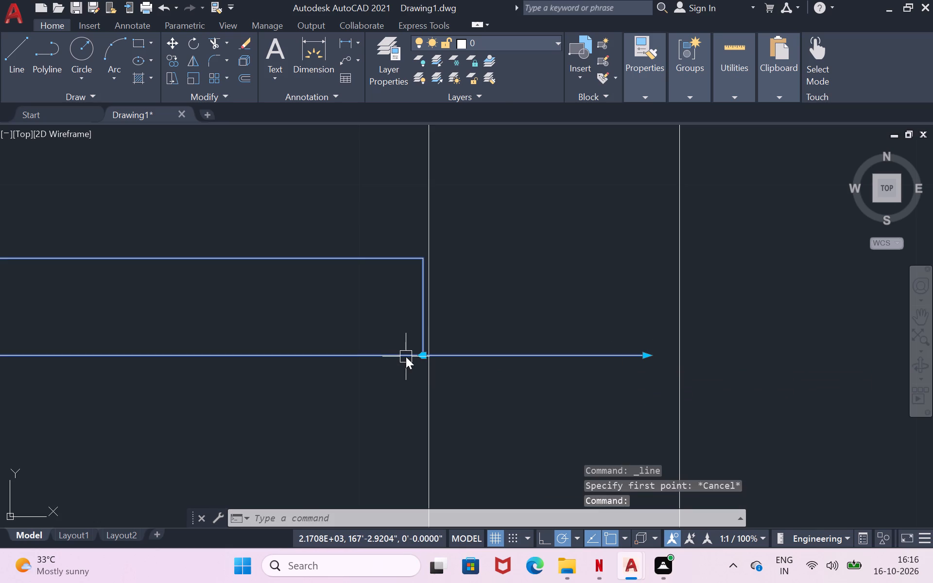
{"action": "key", "text": "Return"}
{"action": "left_click", "coordinate": [406, 357]}
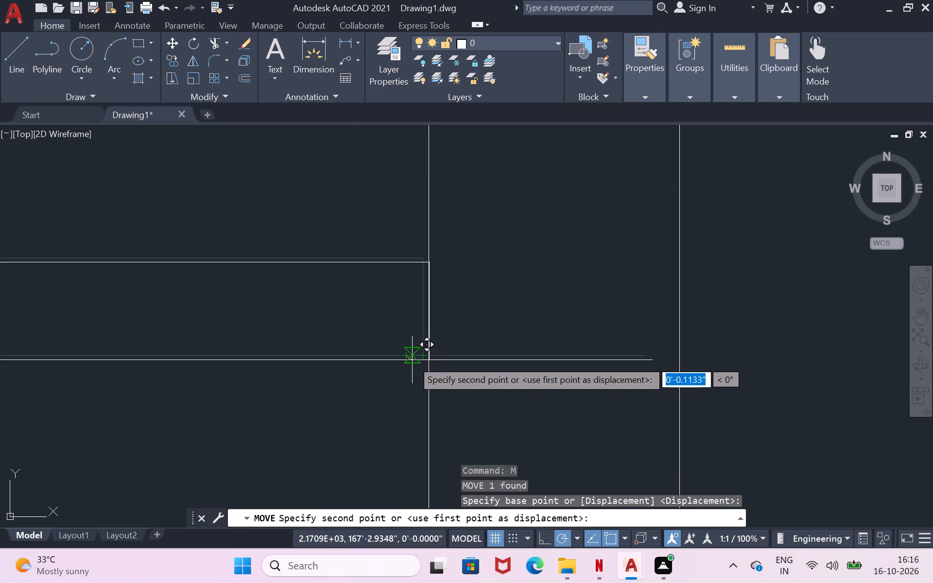
{"action": "left_click", "coordinate": [412, 360]}
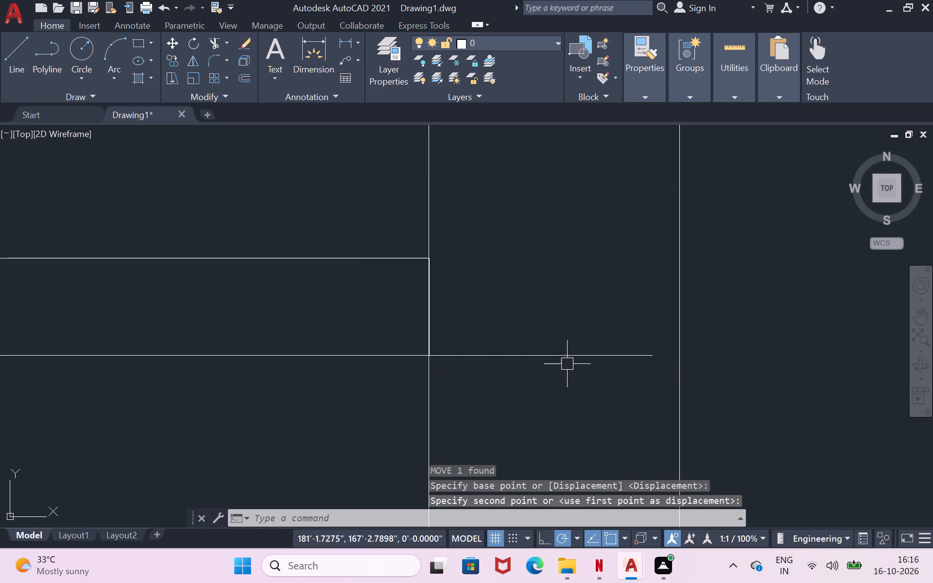
Draw a short line extending the door's south jamb to the outer face of the east wall.
{"action": "key", "text": "l"}
{"action": "key", "text": "Return"}
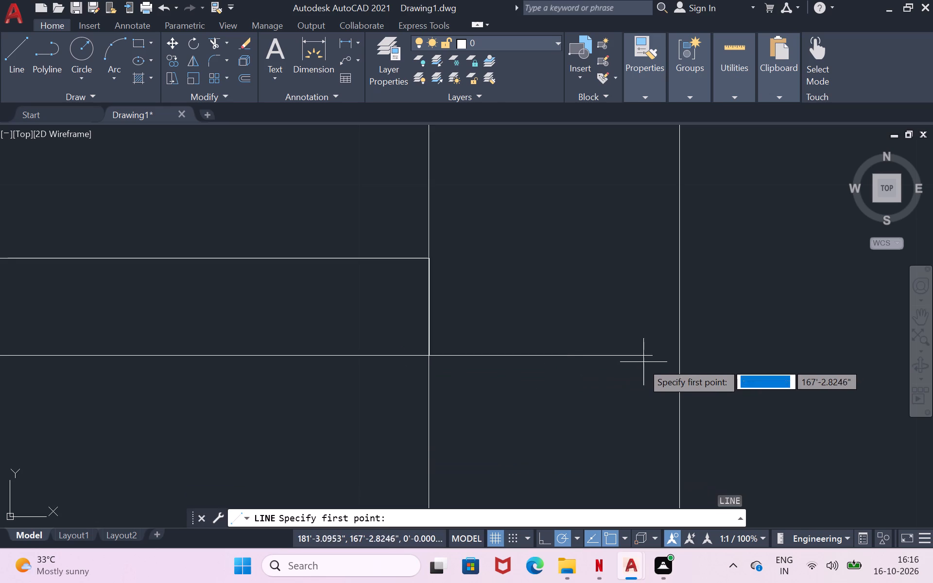
{"action": "left_click", "coordinate": [654, 357]}
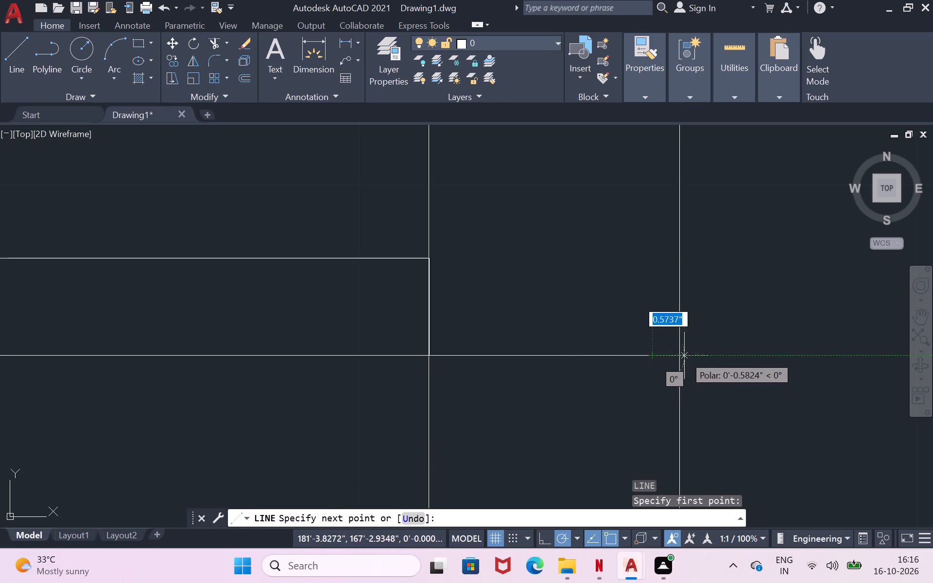
{"action": "left_click", "coordinate": [680, 356]}
{"action": "key", "text": "Return"}
Draw a short line extending the door's north jamb to the outer face of the east wall.
{"action": "scroll", "coordinate": [680, 356], "scroll_direction": "down", "scroll_amount": 5}
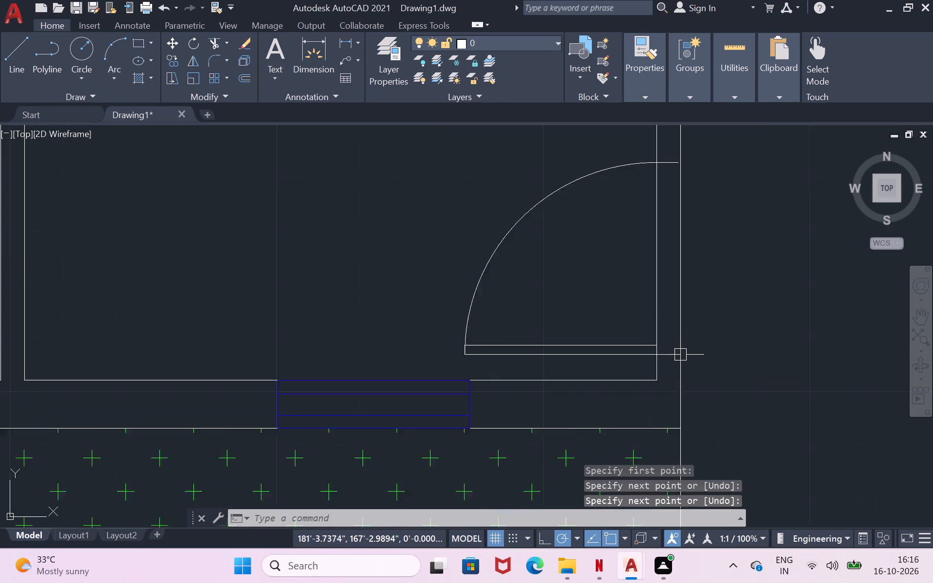
{"action": "scroll", "coordinate": [680, 355], "scroll_direction": "down", "scroll_amount": 1}
{"action": "scroll", "coordinate": [682, 237], "scroll_direction": "up", "scroll_amount": 6}
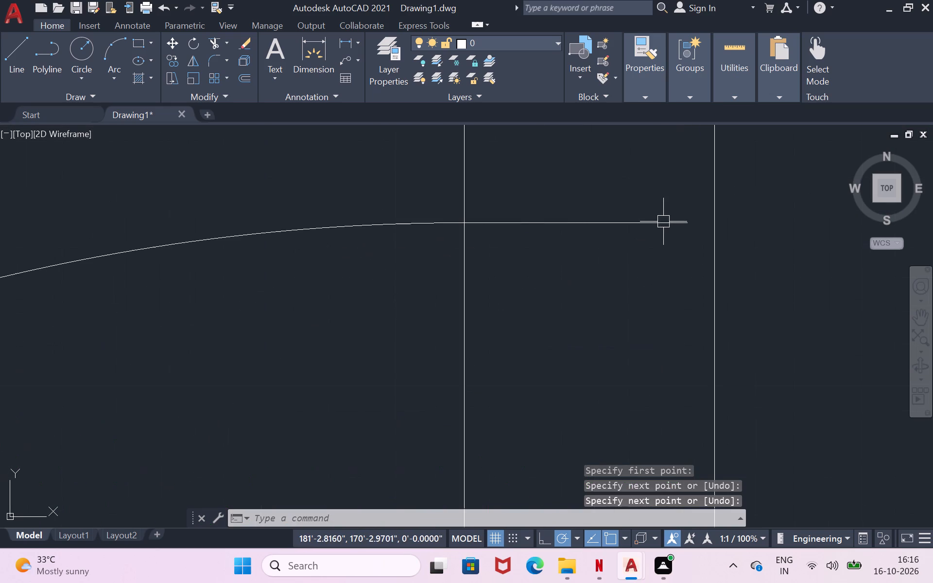
{"action": "key", "text": "l"}
{"action": "key", "text": "Return"}
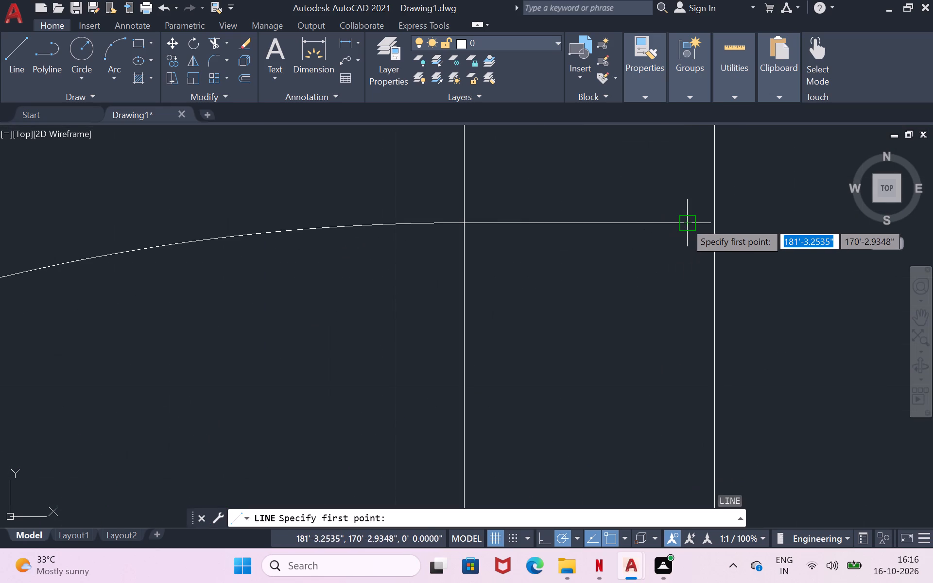
{"action": "left_click", "coordinate": [685, 222]}
{"action": "left_click", "coordinate": [714, 223]}
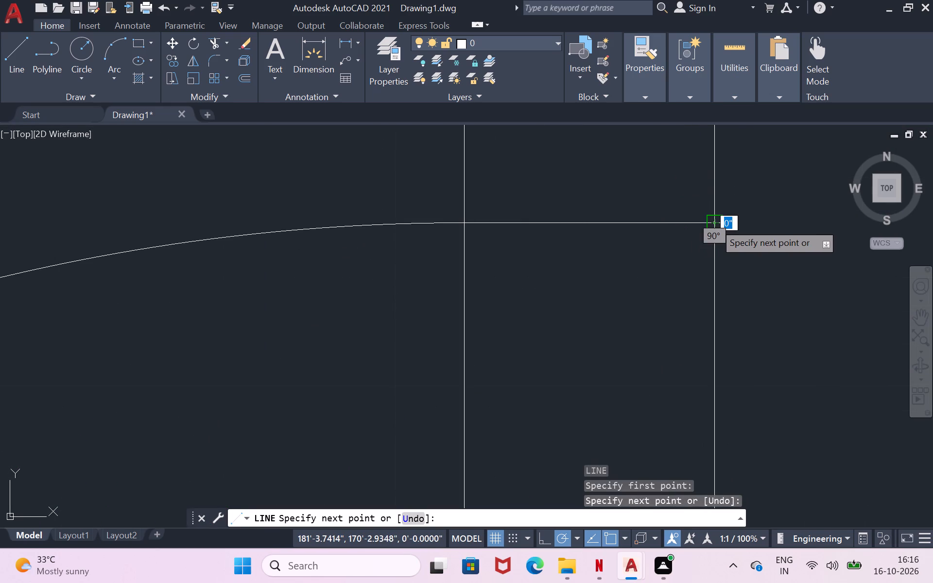
{"action": "key", "text": "Return"}
Trim the east wall's inner line between the jambs of the drawing room door.
{"action": "scroll", "coordinate": [714, 223], "scroll_direction": "down", "scroll_amount": 6}
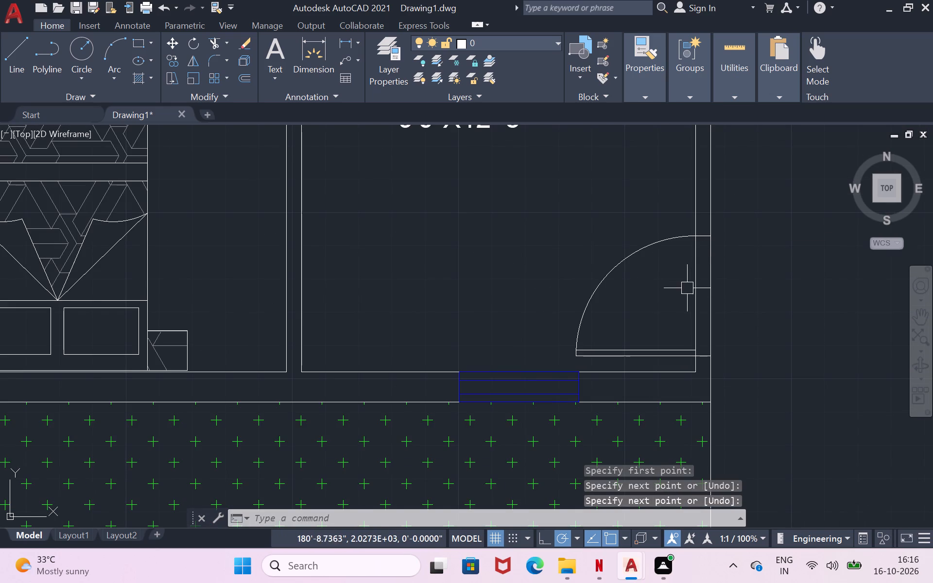
{"action": "left_click", "coordinate": [217, 40]}
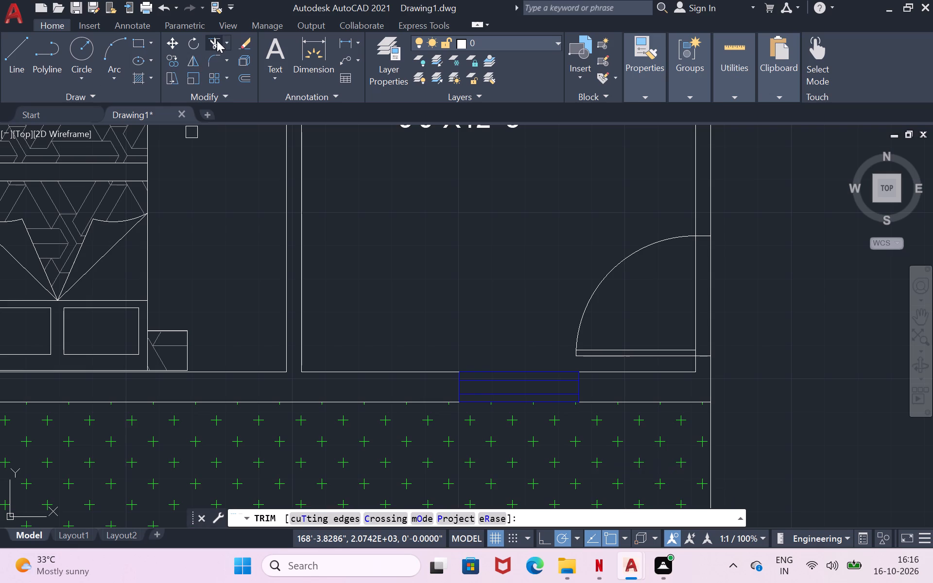
{"action": "left_click", "coordinate": [695, 278]}
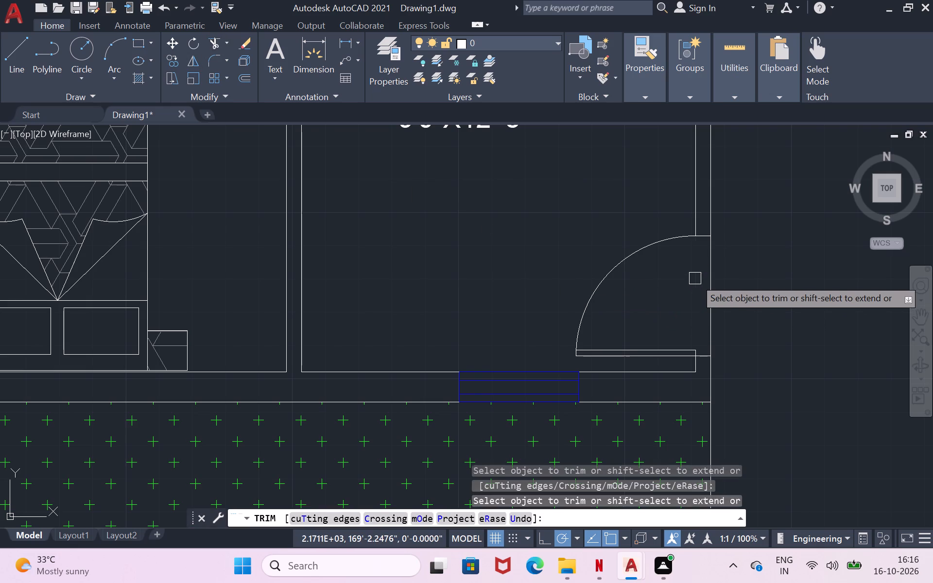
{"action": "key", "text": "Return"}
Add a multiline text label reading ENTRY, 2.5" high, within the swing of the drawing room's east door.
{"action": "scroll", "coordinate": [772, 287], "scroll_direction": "down", "scroll_amount": 1}
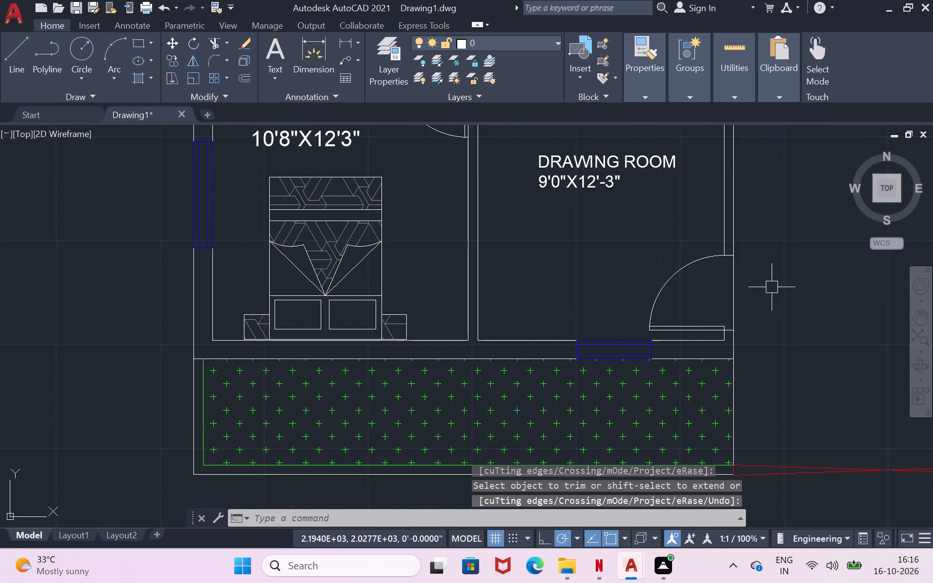
{"action": "scroll", "coordinate": [770, 304], "scroll_direction": "down", "scroll_amount": 1}
{"action": "scroll", "coordinate": [748, 337], "scroll_direction": "up", "scroll_amount": 1}
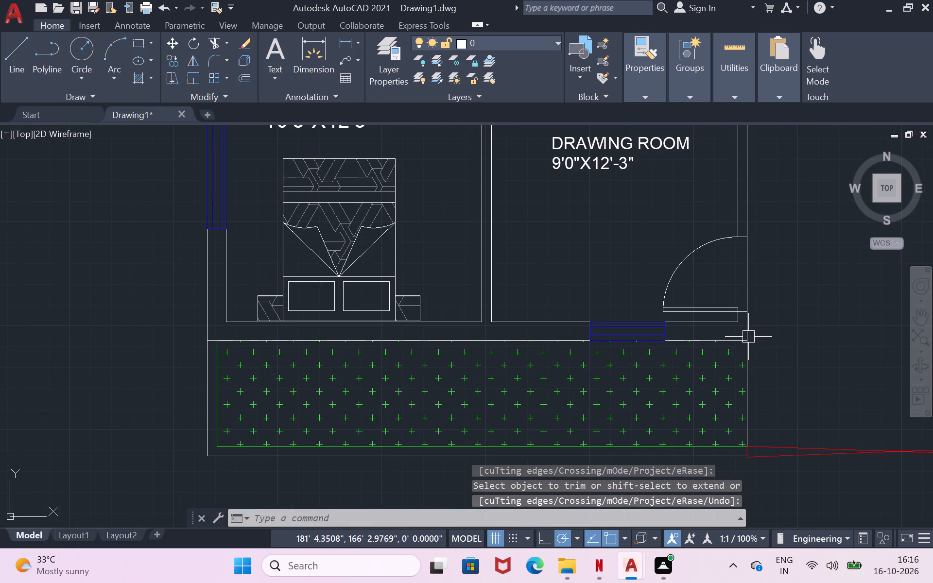
{"action": "scroll", "coordinate": [812, 347], "scroll_direction": "down", "scroll_amount": 1}
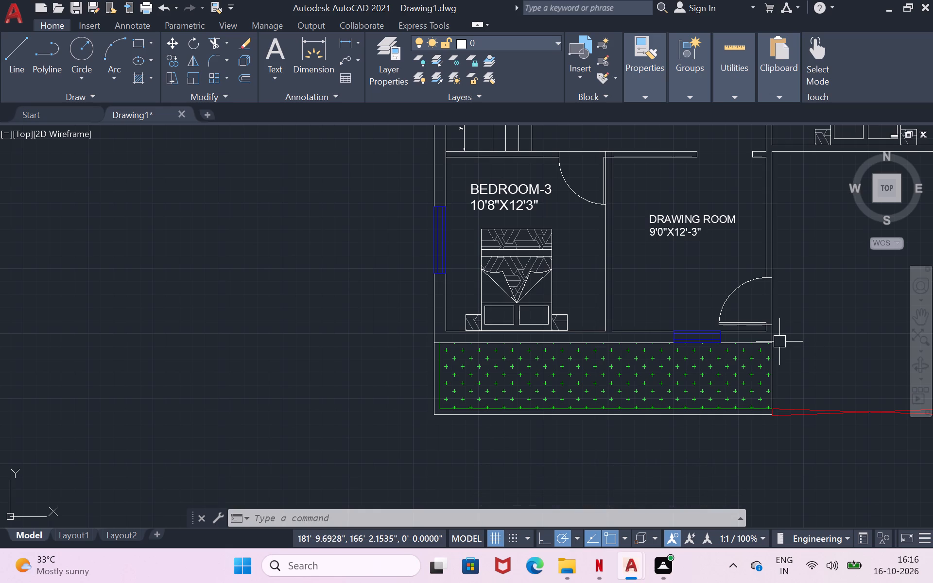
{"action": "key", "text": "t"}
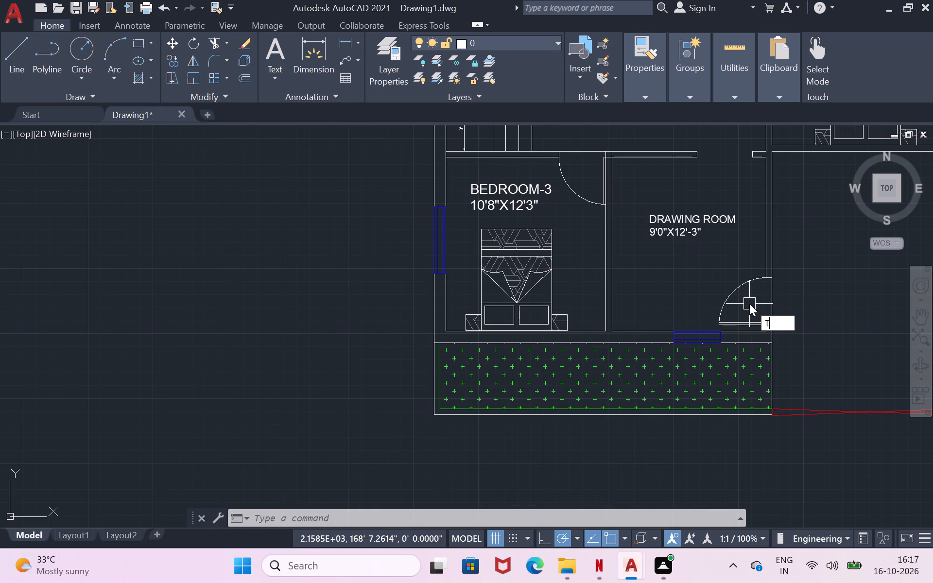
{"action": "left_click", "coordinate": [775, 336]}
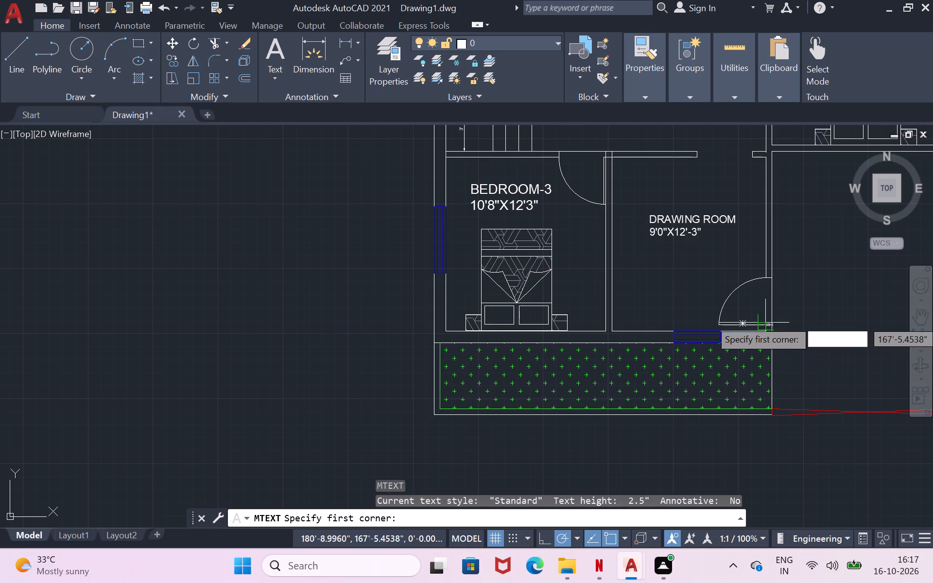
{"action": "left_click", "coordinate": [747, 304]}
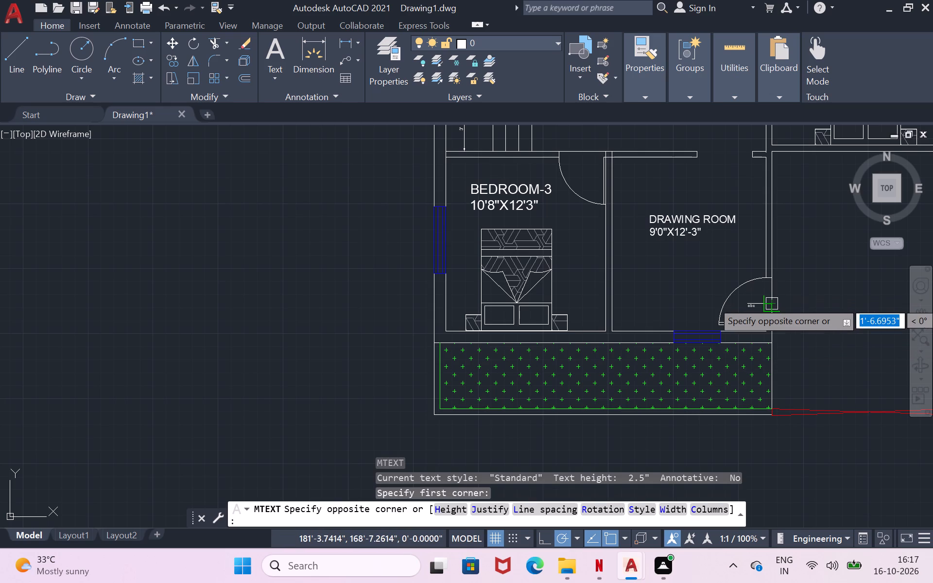
{"action": "left_click", "coordinate": [811, 294]}
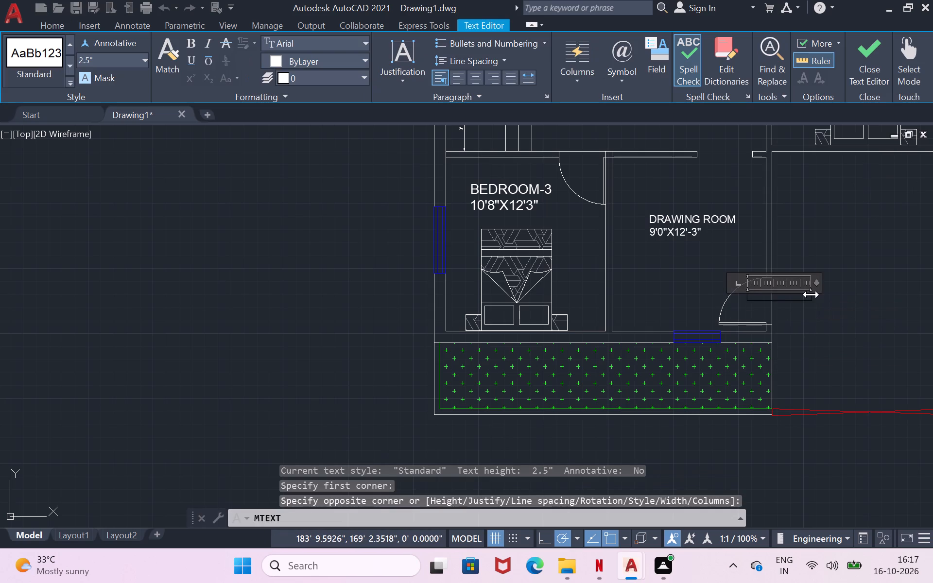
{"action": "type", "text": "ENTRY"}
{"action": "key", "text": "Return"}
{"action": "key", "text": "Return"}
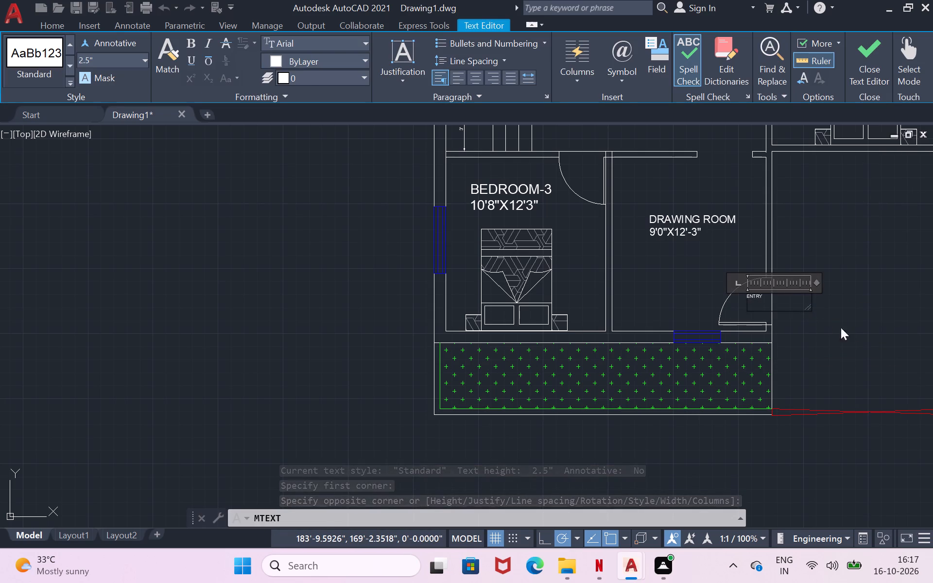
{"action": "left_click", "coordinate": [849, 331]}
Scale up the ENTRY label from its upper-left corner to about the size of the room name labels.
{"action": "left_click", "coordinate": [750, 294]}
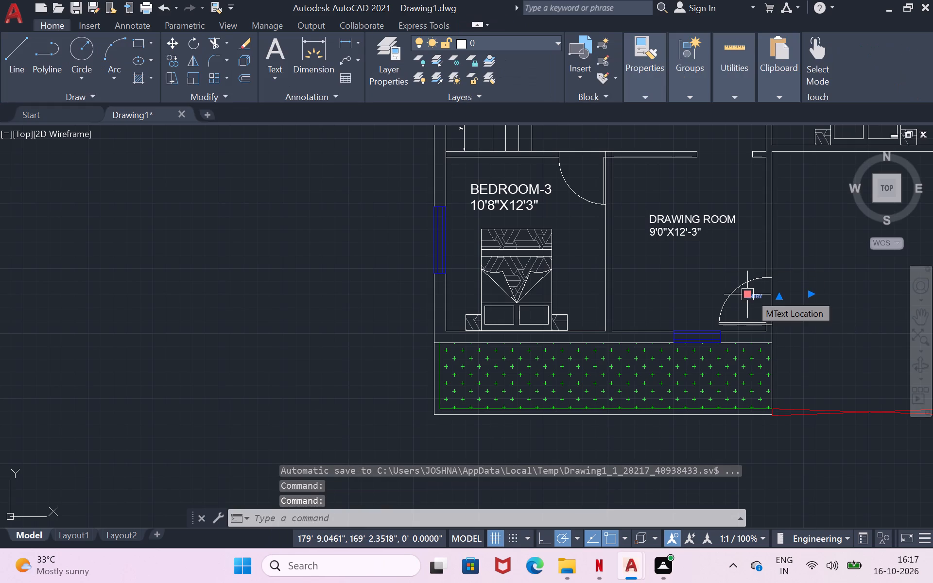
{"action": "type", "text": "SC"}
{"action": "key", "text": "Return"}
{"action": "left_click", "coordinate": [750, 294]}
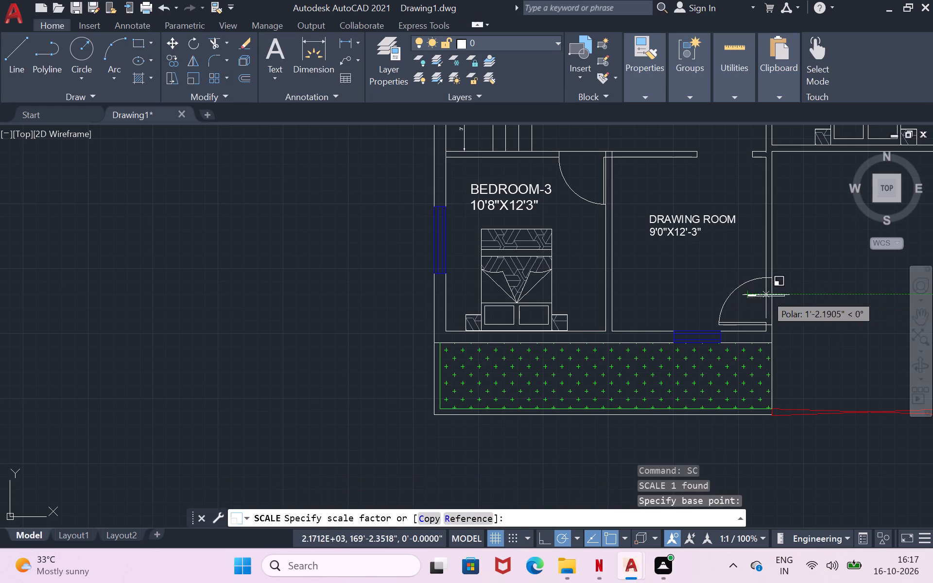
{"action": "left_click", "coordinate": [832, 324]}
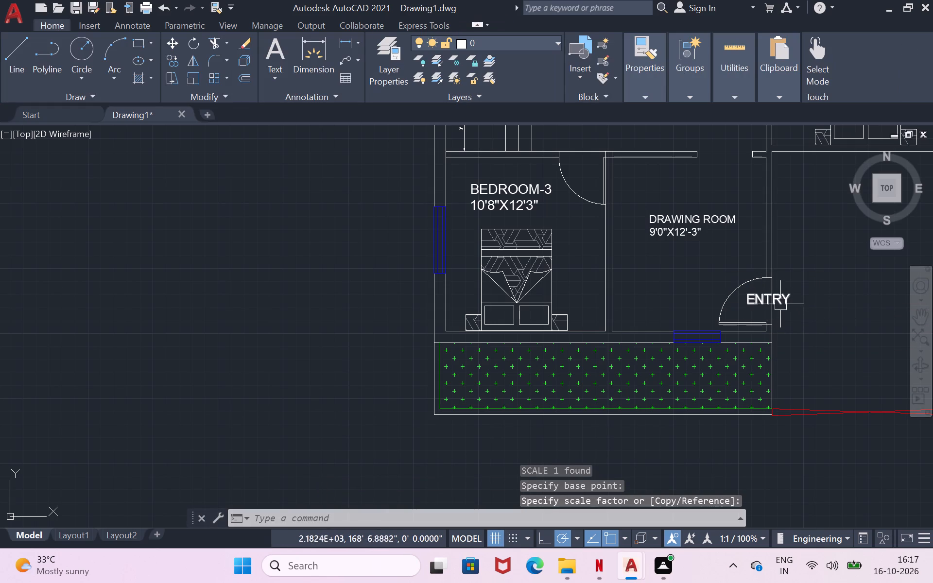
Move the enlarged ENTRY label southwest so it sits inside the swing of the drawing room's east door.
{"action": "left_click", "coordinate": [777, 303]}
{"action": "key", "text": "m"}
{"action": "key", "text": "Return"}
{"action": "left_click", "coordinate": [777, 303]}
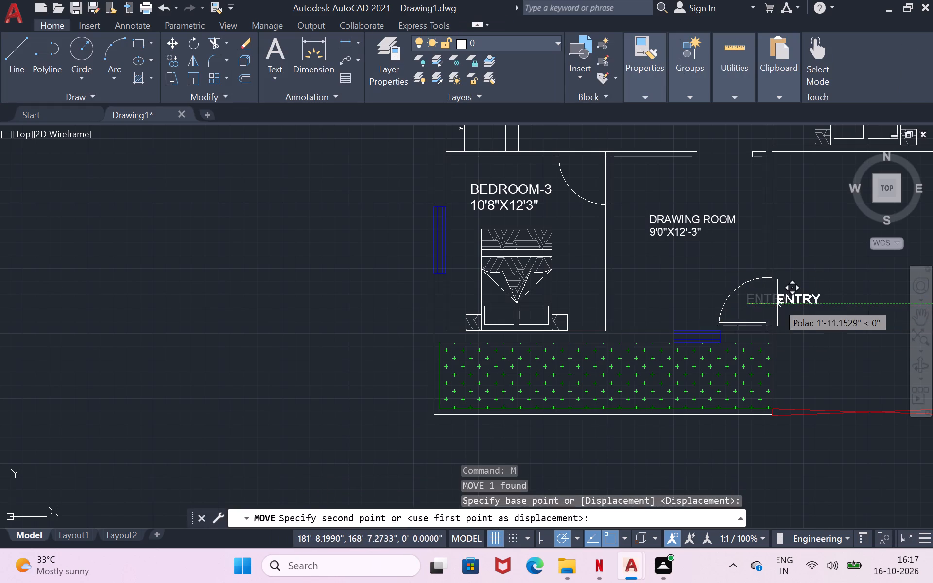
{"action": "left_click", "coordinate": [729, 315]}
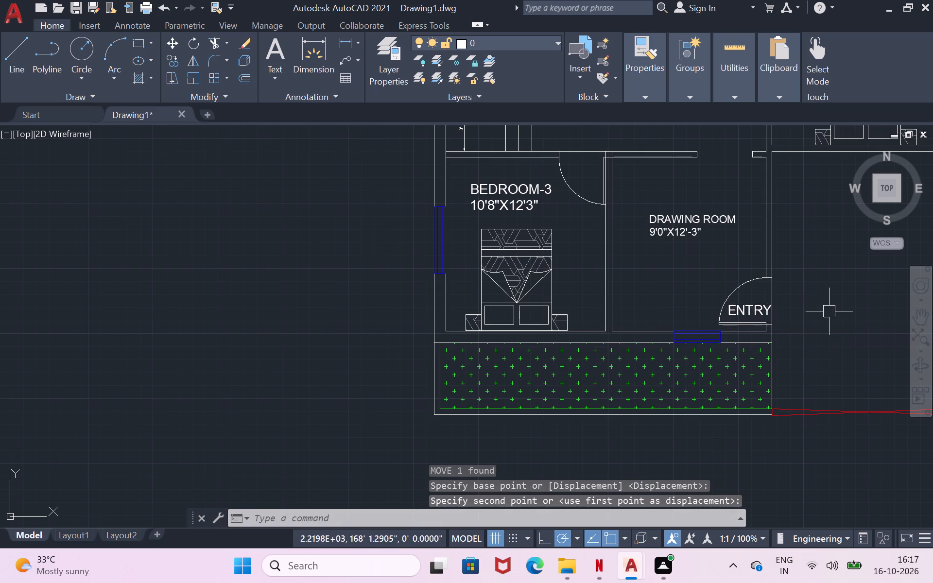
Insert the imperial Vehicle block in the open bay east of the drawing room and set it to Sports Car (Top).
{"action": "scroll", "coordinate": [827, 314], "scroll_direction": "down", "scroll_amount": 1}
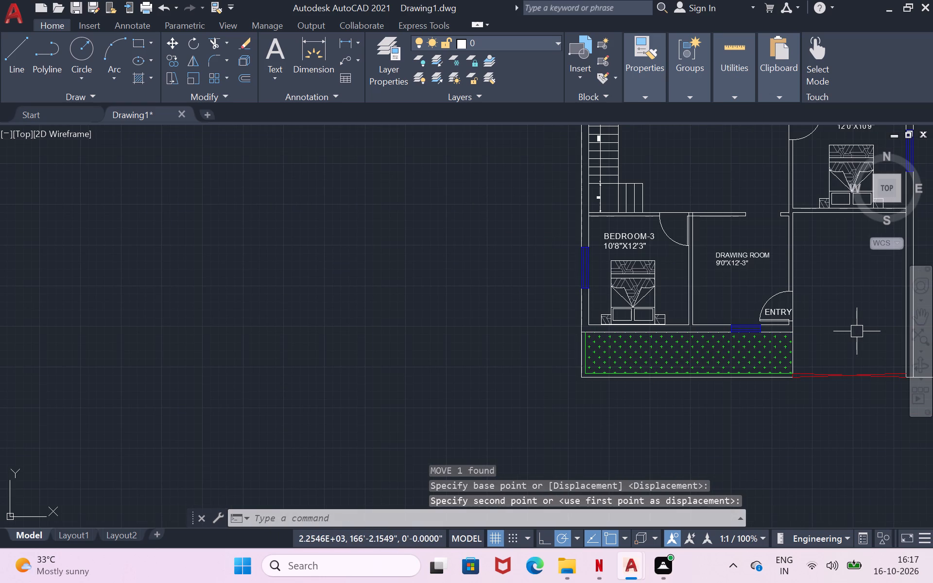
{"action": "left_click", "coordinate": [921, 314]}
{"action": "left_click_drag", "start_coordinate": [834, 330], "coordinate": [609, 342]}
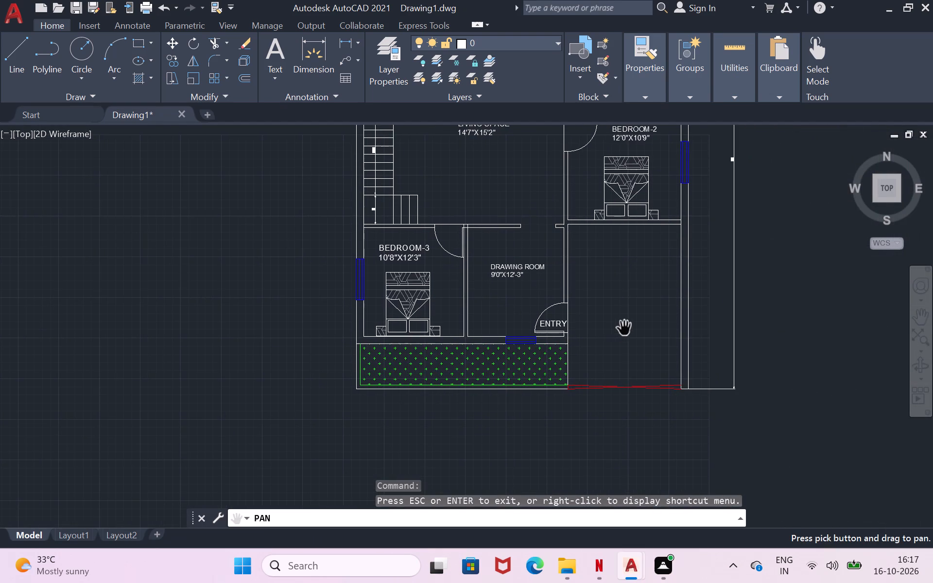
{"action": "scroll", "coordinate": [624, 328], "scroll_direction": "up", "scroll_amount": 1}
{"action": "key", "text": "grave"}
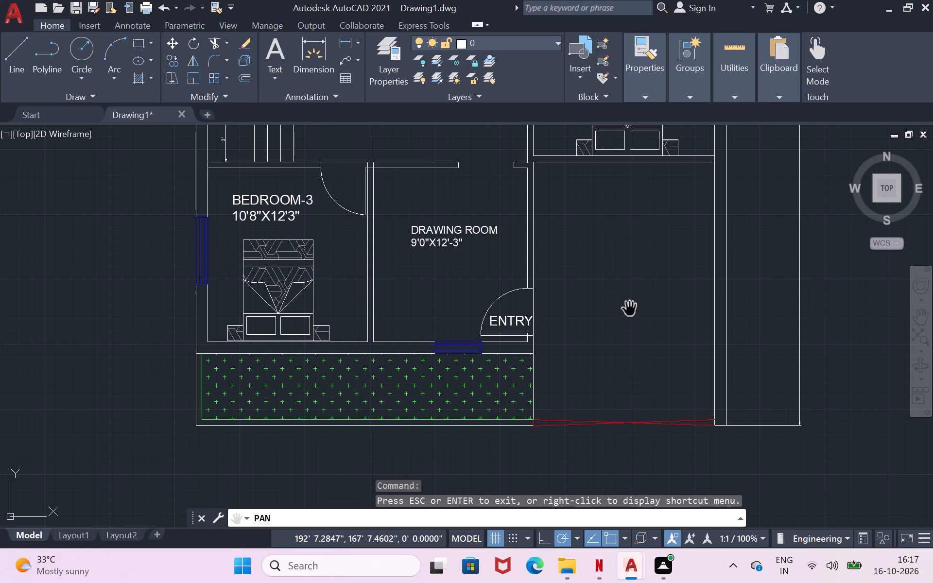
{"action": "key", "text": "Escape"}
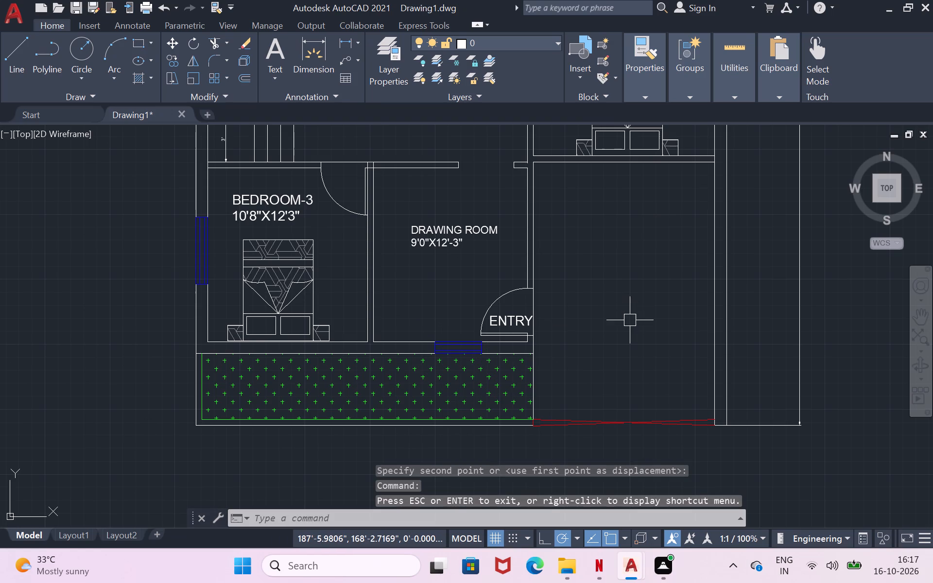
{"action": "key", "text": "ctrl+3"}
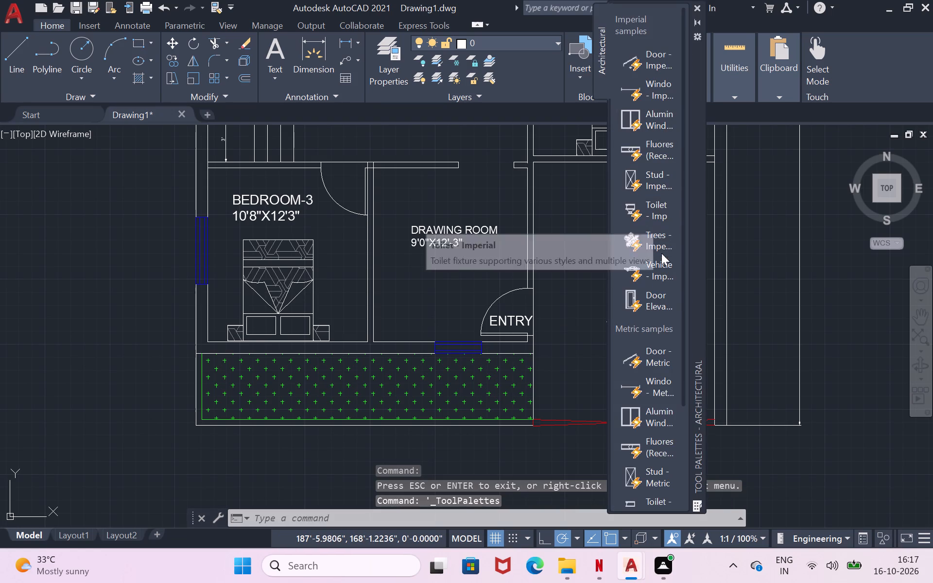
{"action": "left_click", "coordinate": [652, 265]}
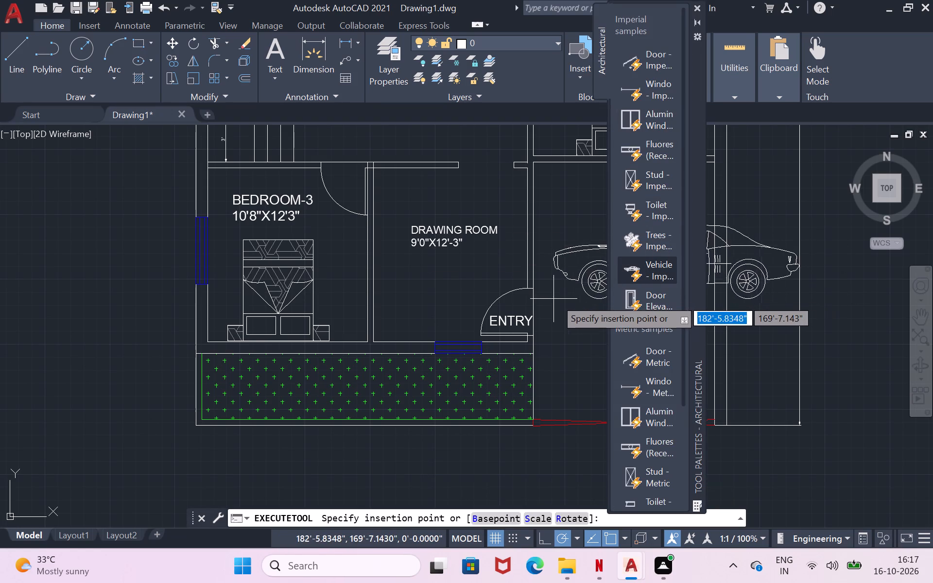
{"action": "left_click", "coordinate": [581, 314]}
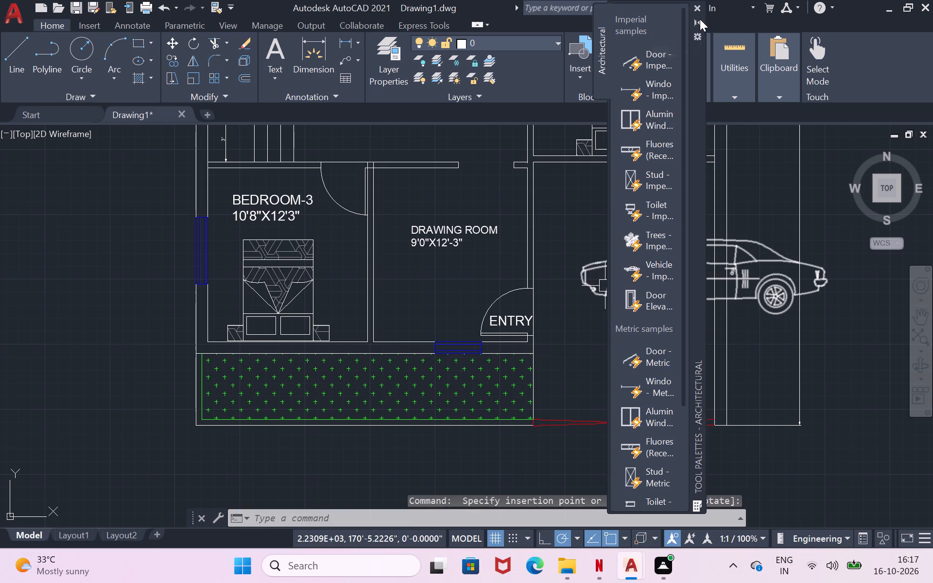
{"action": "left_click", "coordinate": [696, 4]}
{"action": "left_click", "coordinate": [703, 280]}
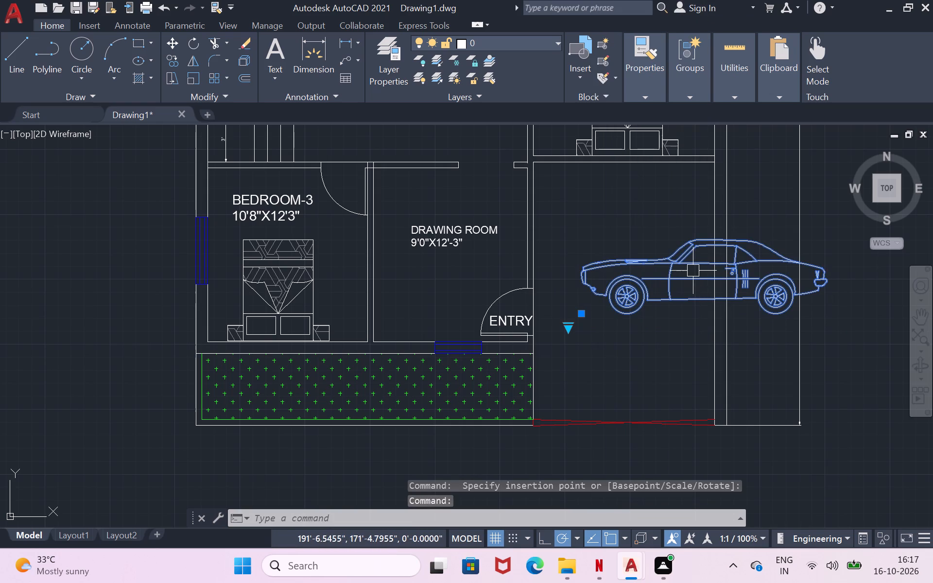
{"action": "left_click", "coordinate": [571, 329]}
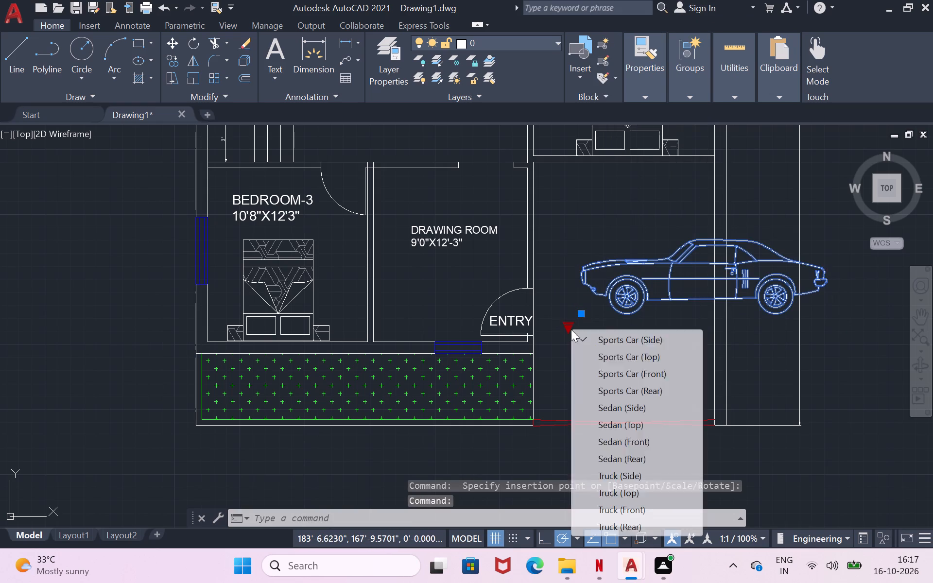
{"action": "left_click", "coordinate": [631, 356]}
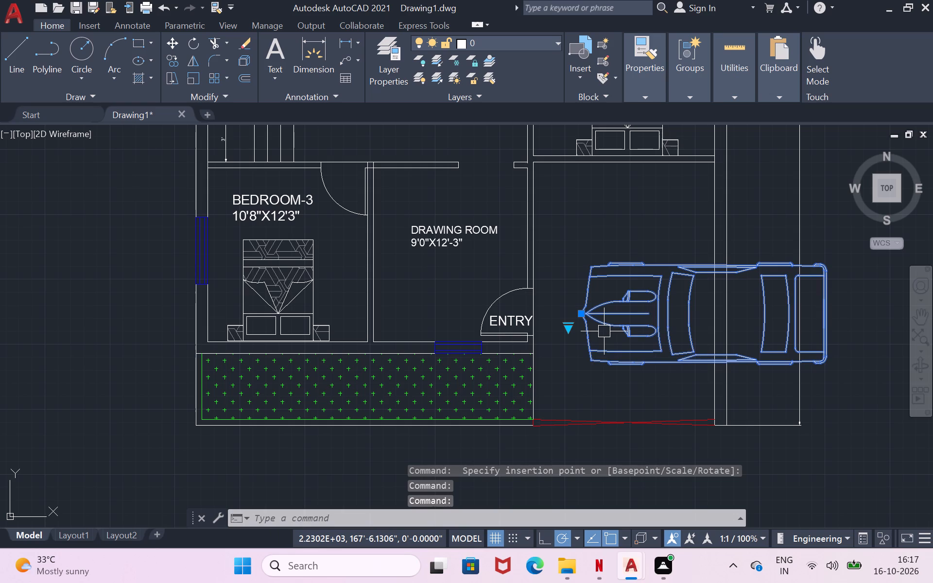
Rotate the car a quarter turn so its front faces north.
{"action": "type", "text": "RO"}
{"action": "key", "text": "Return"}
{"action": "left_click", "coordinate": [604, 331]}
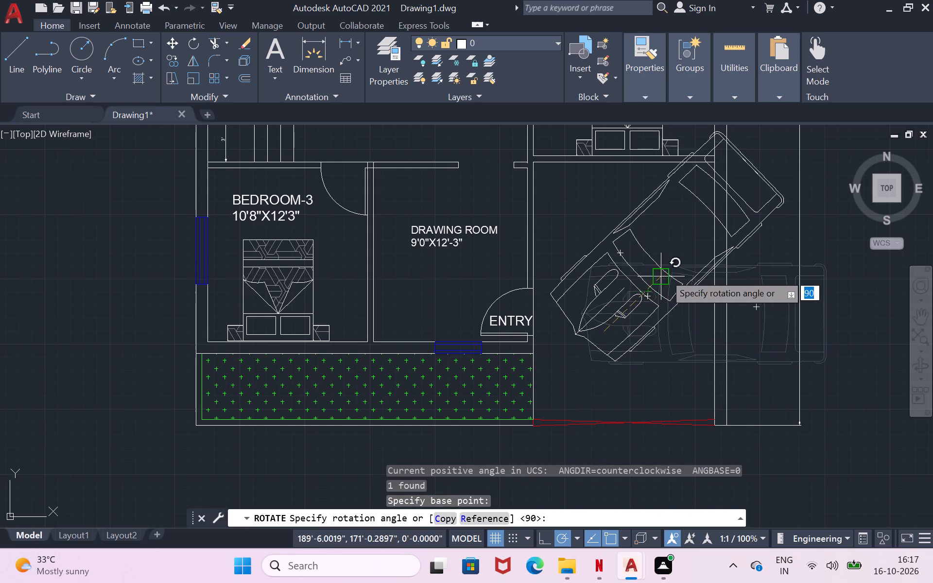
{"action": "left_click", "coordinate": [608, 401]}
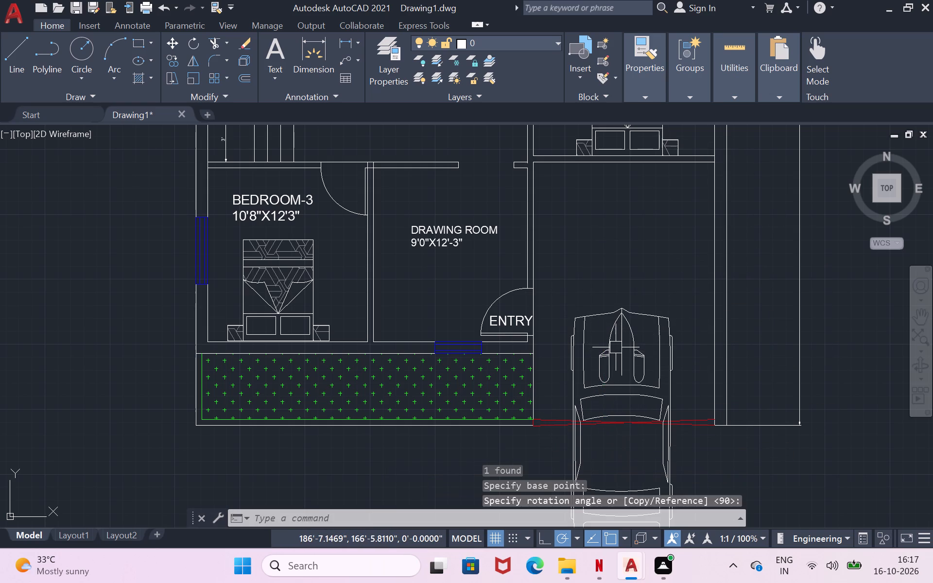
Move the car about 9' straight north so it lies inside the bay behind the red-marked opening.
{"action": "left_click", "coordinate": [616, 347]}
{"action": "key", "text": "m"}
{"action": "key", "text": "Return"}
{"action": "left_click", "coordinate": [616, 347]}
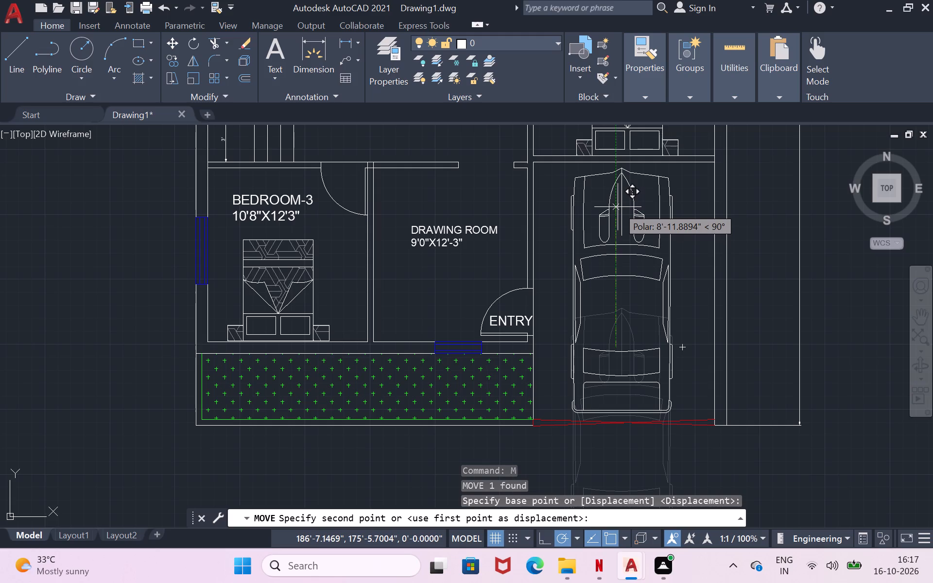
{"action": "left_click", "coordinate": [618, 207]}
Scale the car down slightly so it leaves more clearance to the bay's walls.
{"action": "left_click", "coordinate": [616, 228]}
{"action": "type", "text": "SC"}
{"action": "key", "text": "Return"}
{"action": "left_click", "coordinate": [616, 228]}
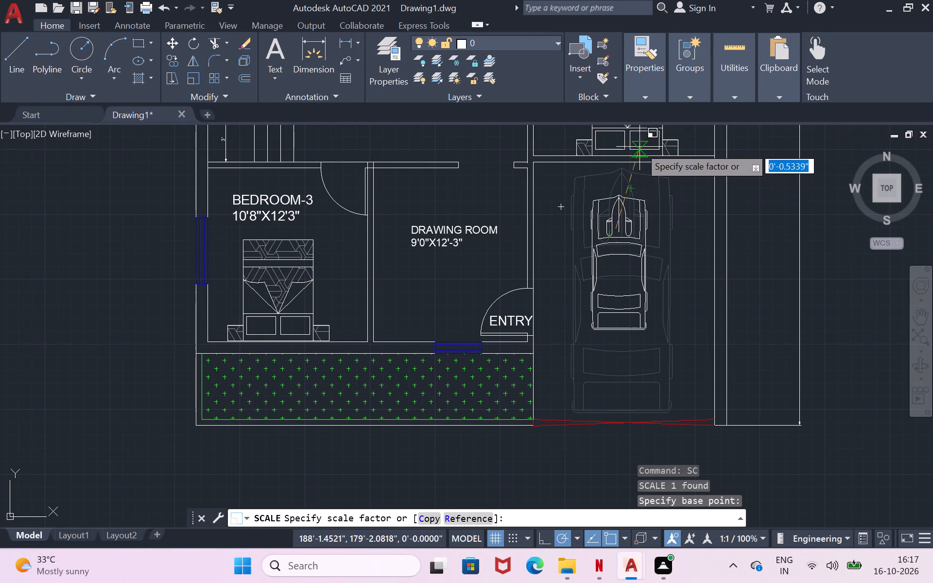
{"action": "left_click", "coordinate": [743, 199]}
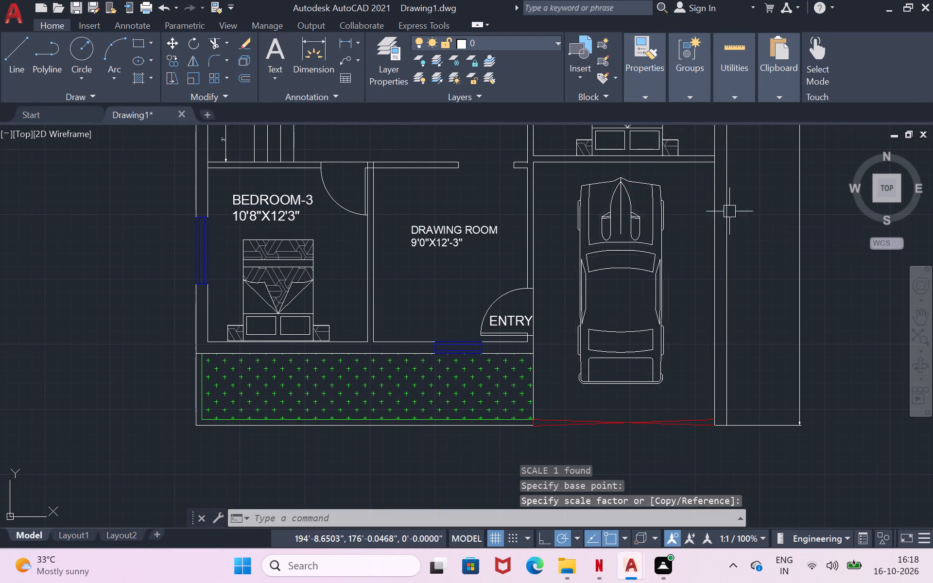
Move the car slightly southeast to centre it in the bay.
{"action": "left_click", "coordinate": [648, 270]}
{"action": "key", "text": "m"}
{"action": "key", "text": "Return"}
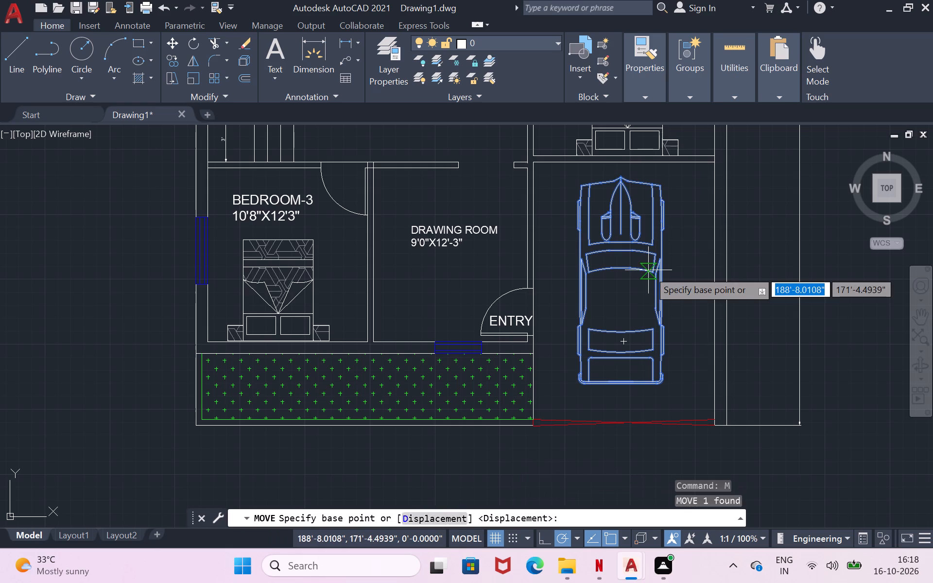
{"action": "left_click", "coordinate": [648, 270]}
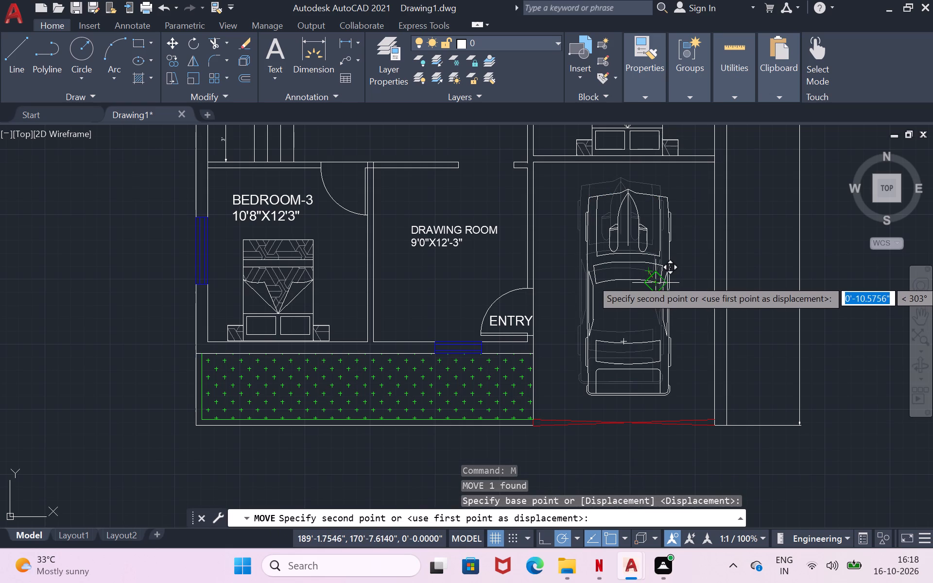
{"action": "left_click", "coordinate": [656, 279]}
Add a multiline text label below the front garden reading PARKING with 12'0"X15'7" on its second line.
{"action": "scroll", "coordinate": [665, 286], "scroll_direction": "down", "scroll_amount": 1}
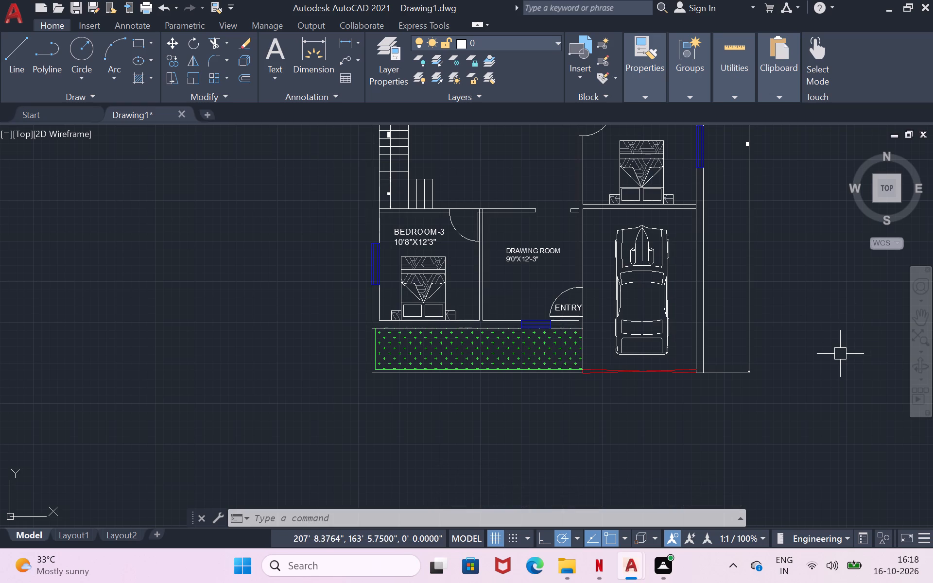
{"action": "scroll", "coordinate": [840, 352], "scroll_direction": "down", "scroll_amount": 1}
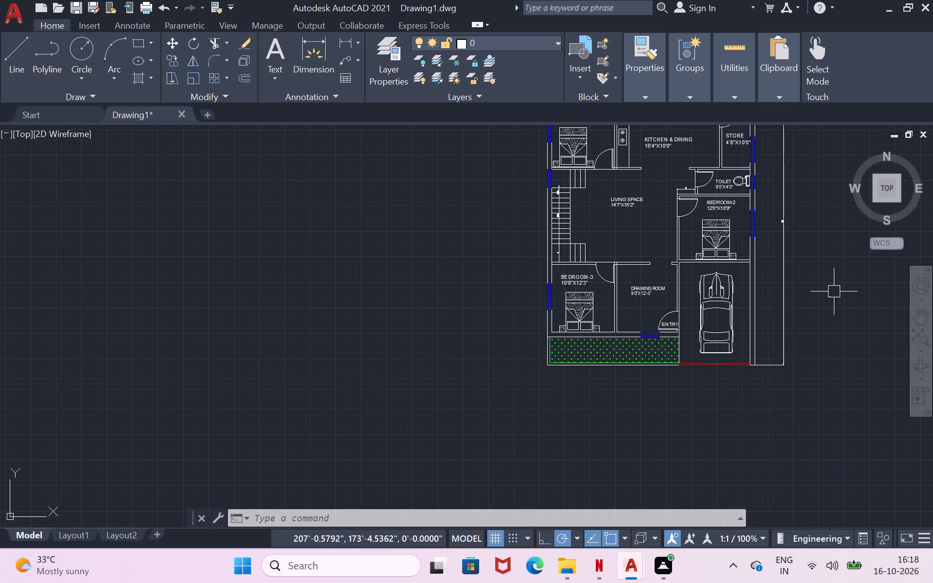
{"action": "left_click", "coordinate": [813, 303]}
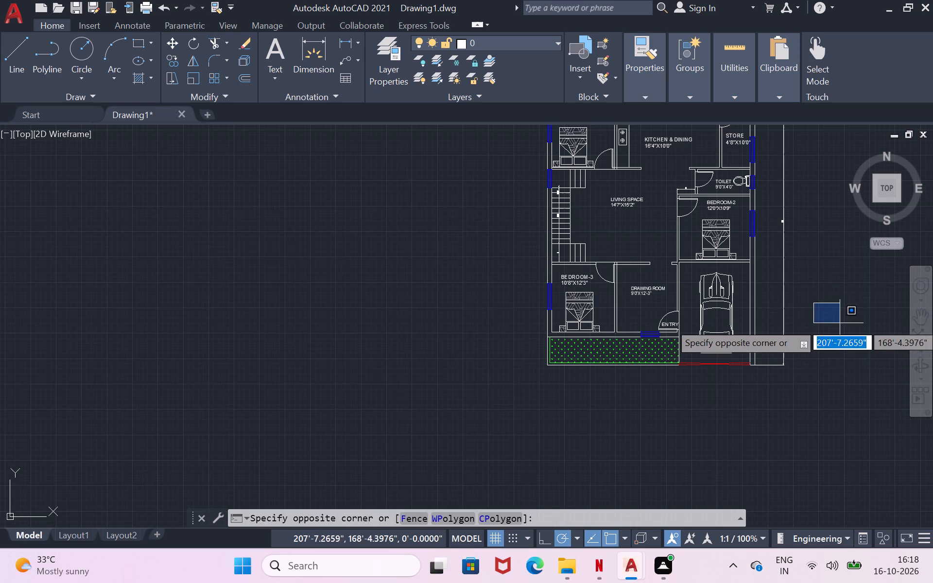
{"action": "left_click", "coordinate": [838, 323]}
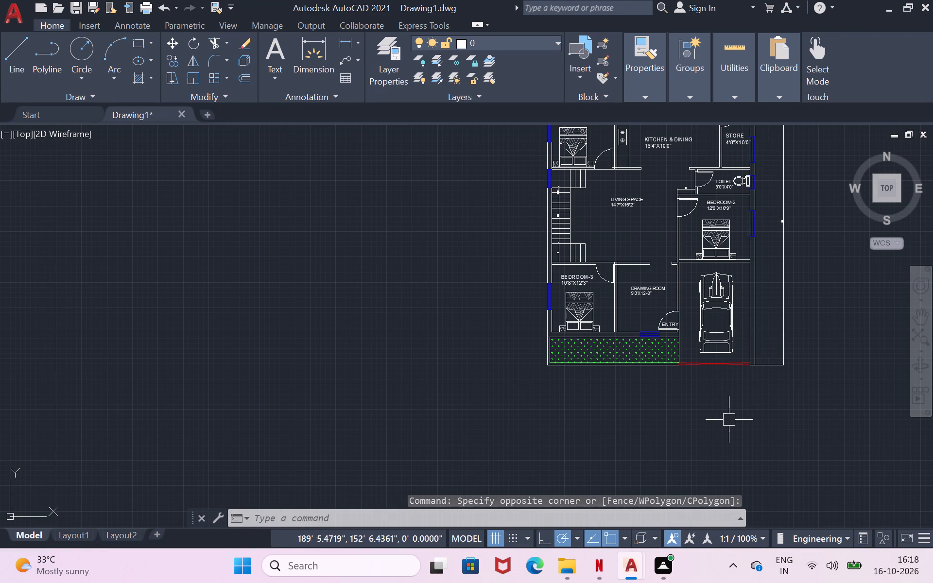
{"action": "key", "text": "t"}
{"action": "key", "text": "Return"}
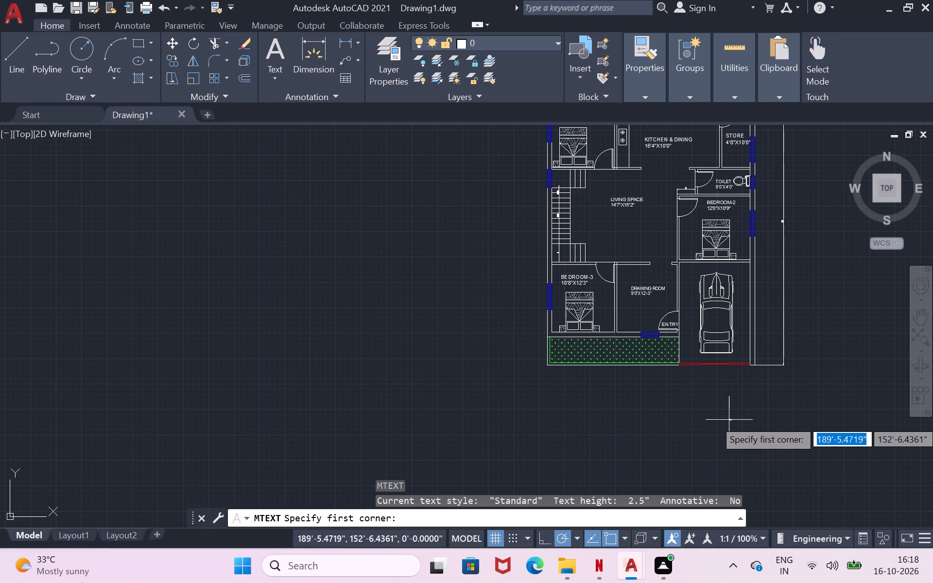
{"action": "left_click", "coordinate": [594, 377]}
{"action": "left_click", "coordinate": [674, 410]}
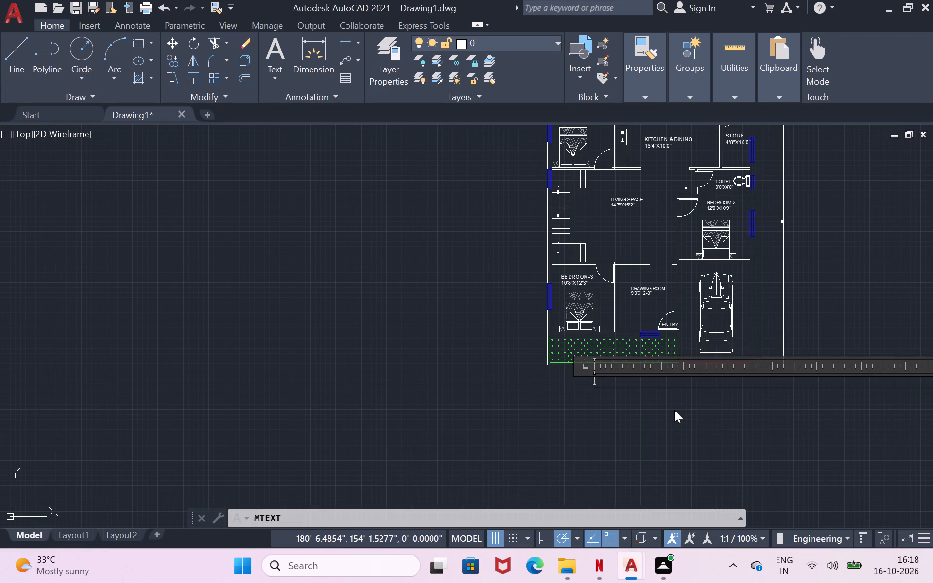
{"action": "type", "text": "PARKING"}
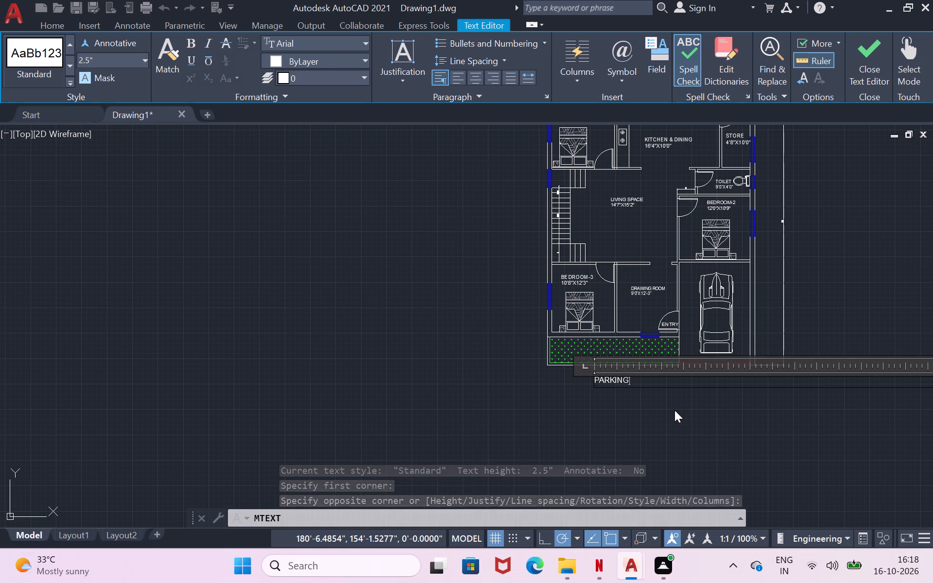
{"action": "key", "text": "Return"}
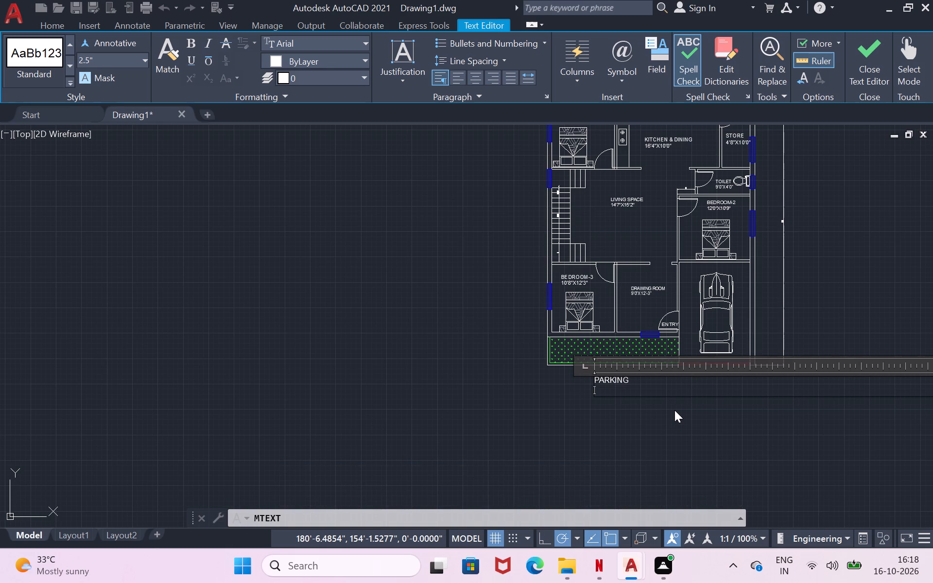
{"action": "type", "text": "12"}
{"action": "key", "text": "apostrophe"}
{"action": "key", "text": "0"}
{"action": "type", "text": "\"X"}
{"action": "key", "text": "1"}
{"action": "key", "text": "5"}
{"action": "key", "text": "apostrophe"}
{"action": "type", "text": "7\""}
{"action": "key", "text": "Return"}
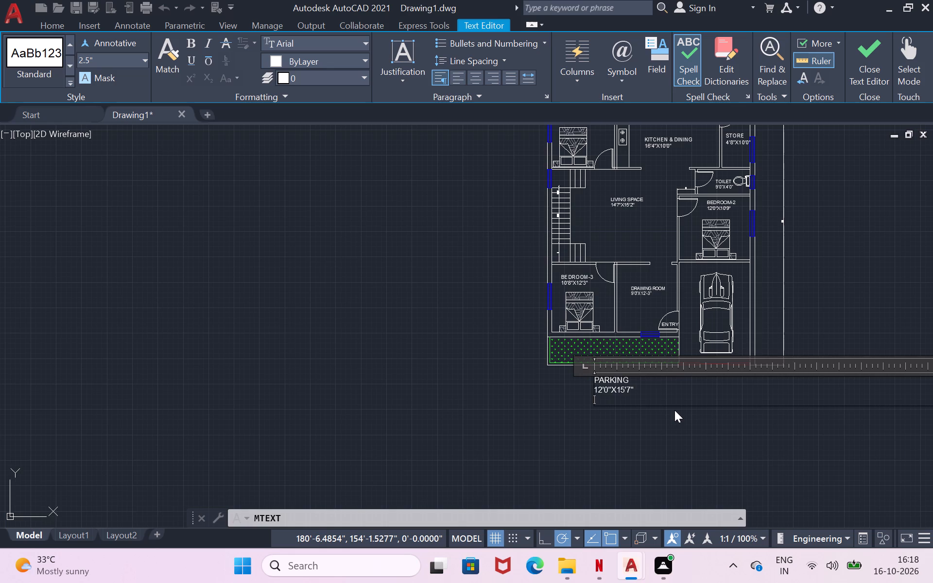
{"action": "left_click", "coordinate": [681, 459]}
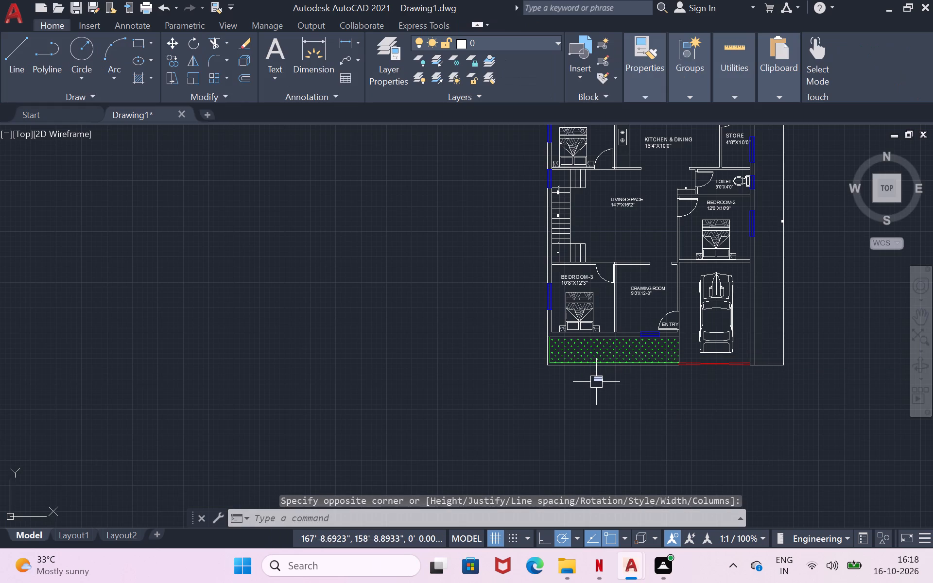
Scale up the tiny PARKING label until its text is slightly larger than the room labels.
{"action": "left_click", "coordinate": [598, 379]}
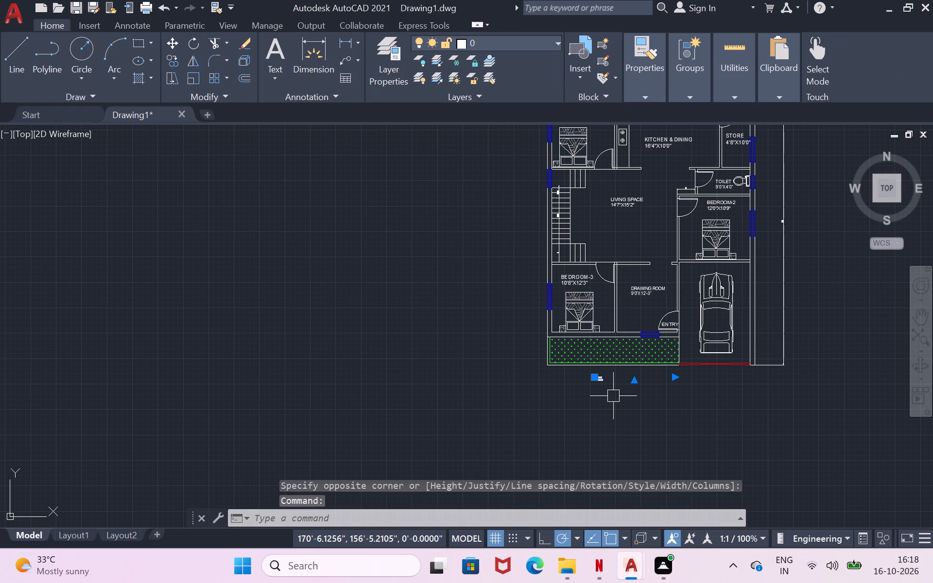
{"action": "type", "text": "SC"}
{"action": "key", "text": "Return"}
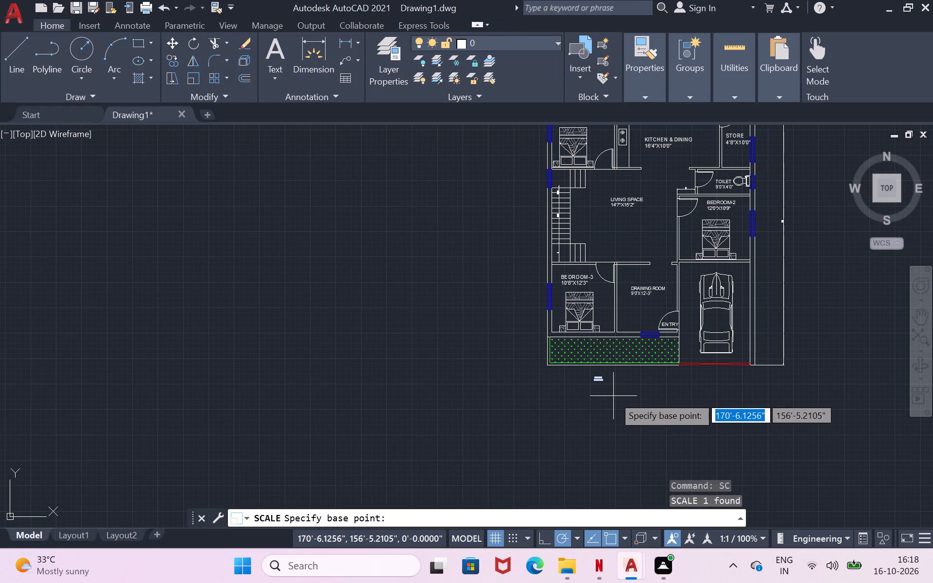
{"action": "left_click", "coordinate": [613, 396]}
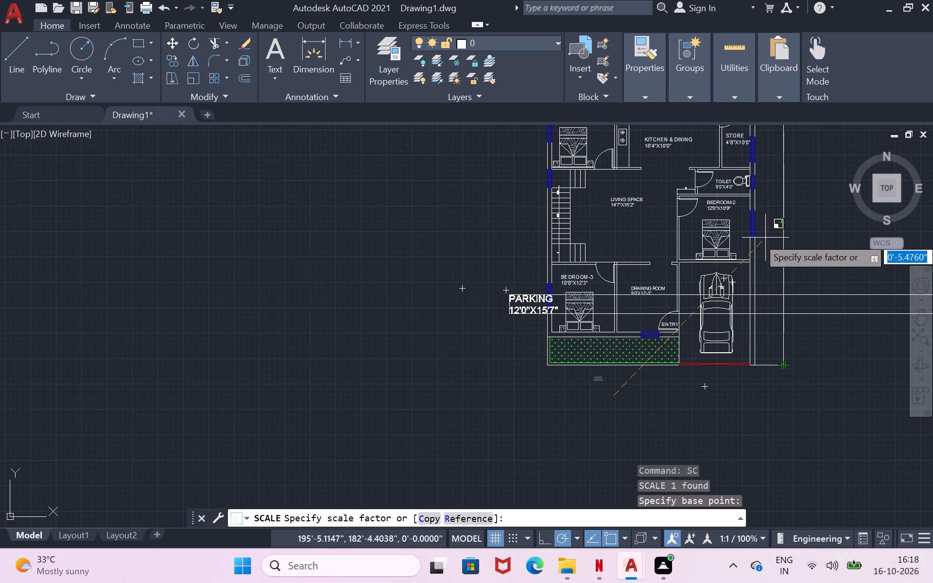
{"action": "left_click", "coordinate": [747, 257]}
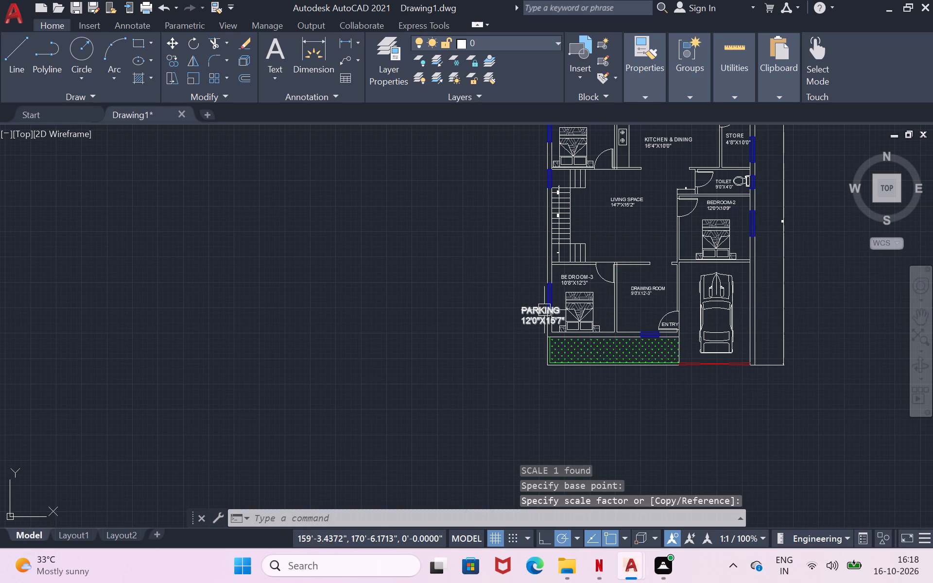
Move the PARKING label east onto the car in the parking bay.
{"action": "left_click", "coordinate": [544, 310]}
{"action": "key", "text": "m"}
{"action": "key", "text": "Return"}
{"action": "left_click", "coordinate": [551, 315]}
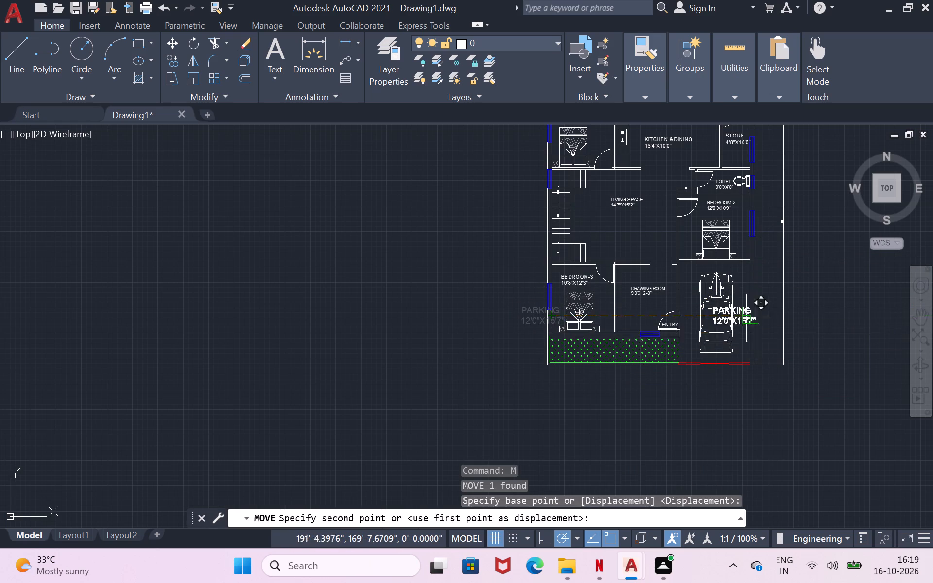
{"action": "scroll", "coordinate": [715, 342], "scroll_direction": "up", "scroll_amount": 3}
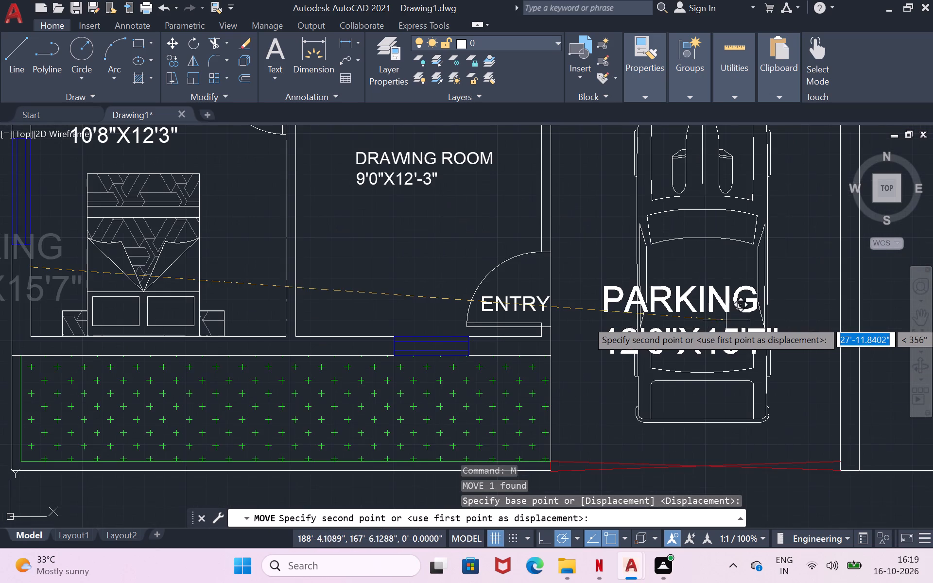
{"action": "left_click", "coordinate": [749, 305]}
Scale the PARKING label down to about 0.38 of its size so it fits within the car's outline.
{"action": "left_click", "coordinate": [720, 295]}
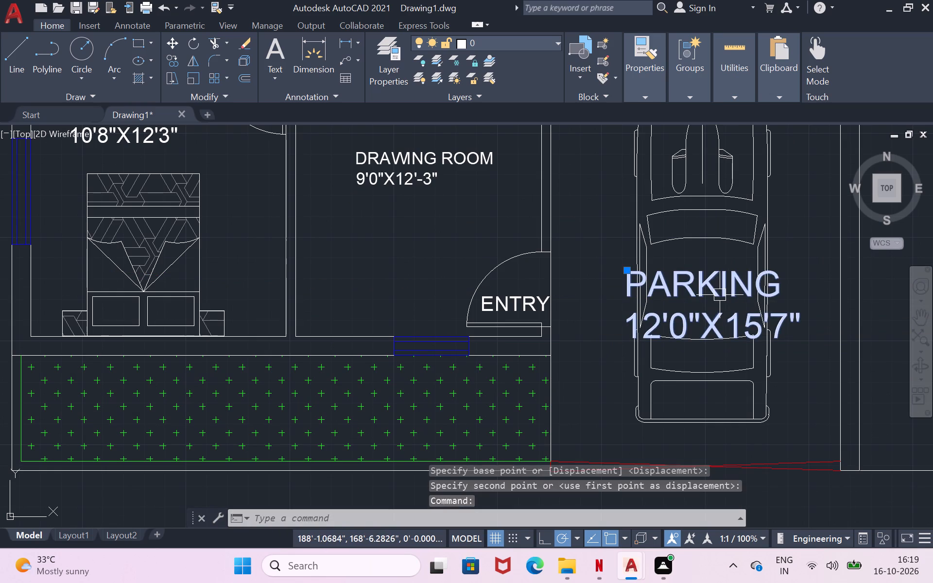
{"action": "type", "text": "SC"}
{"action": "key", "text": "Return"}
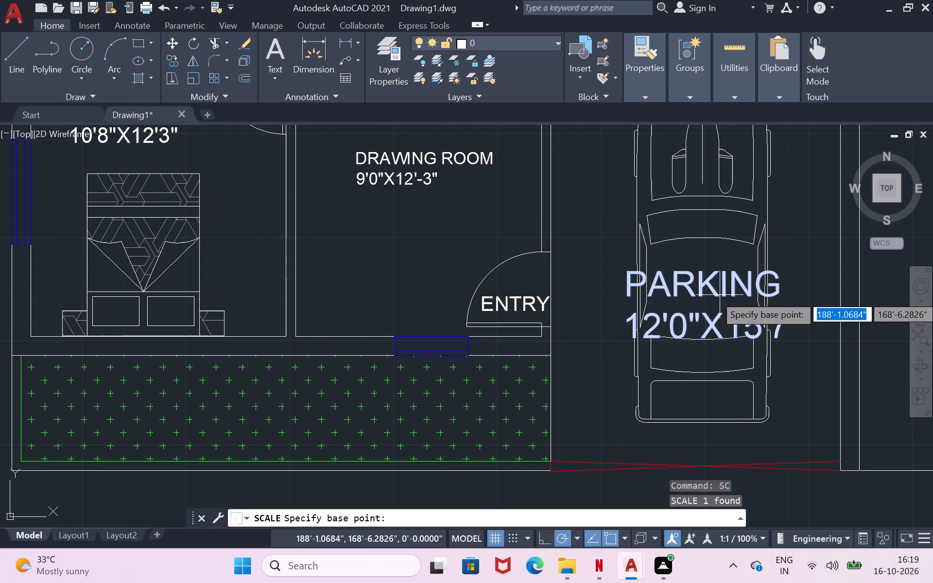
{"action": "left_click", "coordinate": [720, 295]}
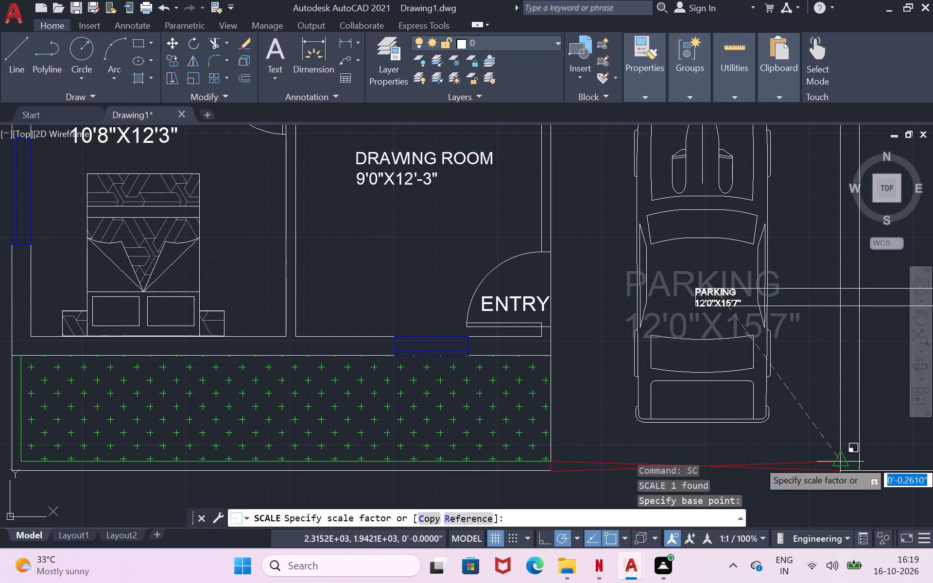
{"action": "left_click", "coordinate": [914, 526]}
Move the PARKING label slightly west between the car's side lines.
{"action": "left_click", "coordinate": [709, 293]}
{"action": "key", "text": "m"}
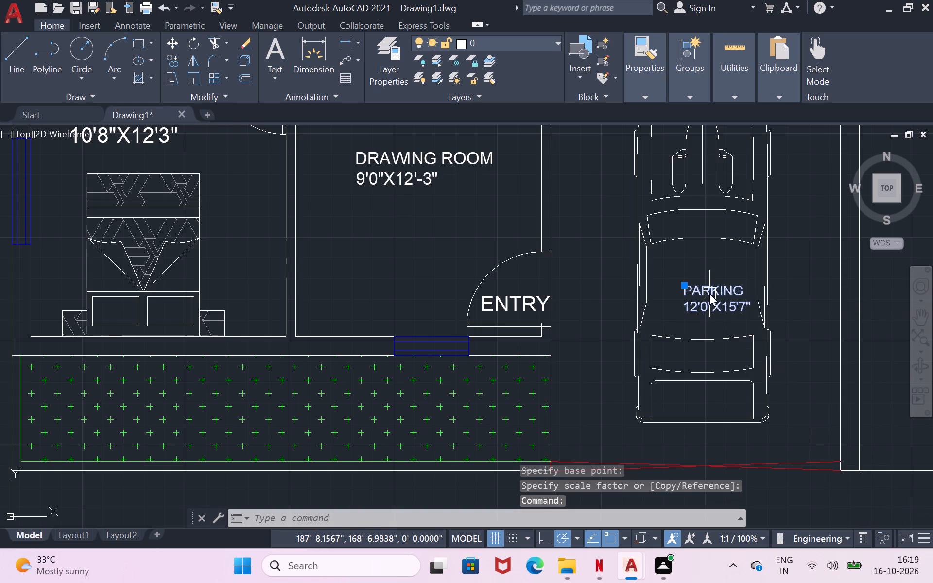
{"action": "key", "text": "Return"}
{"action": "left_click", "coordinate": [708, 293]}
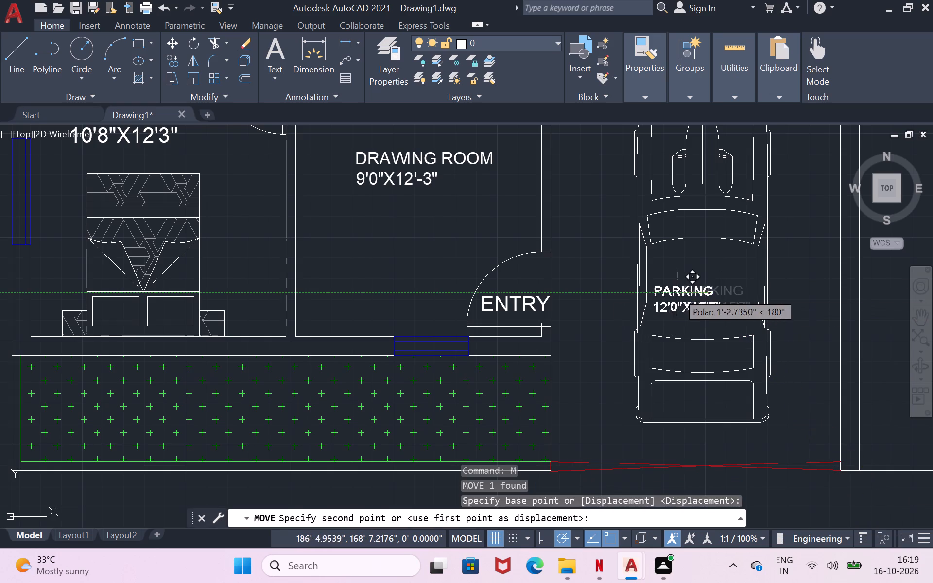
{"action": "left_click", "coordinate": [683, 288]}
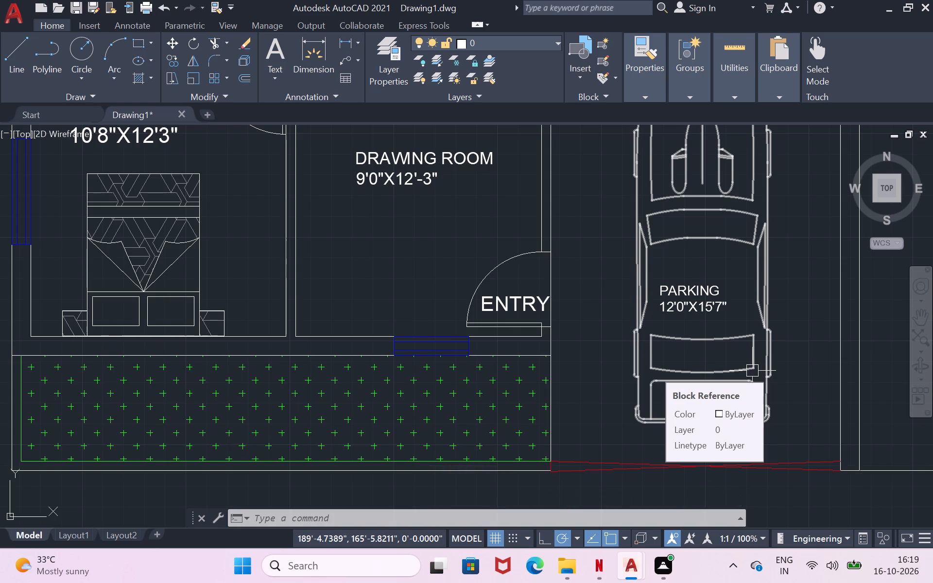
Start a multiline text box below the front garden and narrow it to roughly half the plan's width.
{"action": "scroll", "coordinate": [840, 363], "scroll_direction": "down", "scroll_amount": 1}
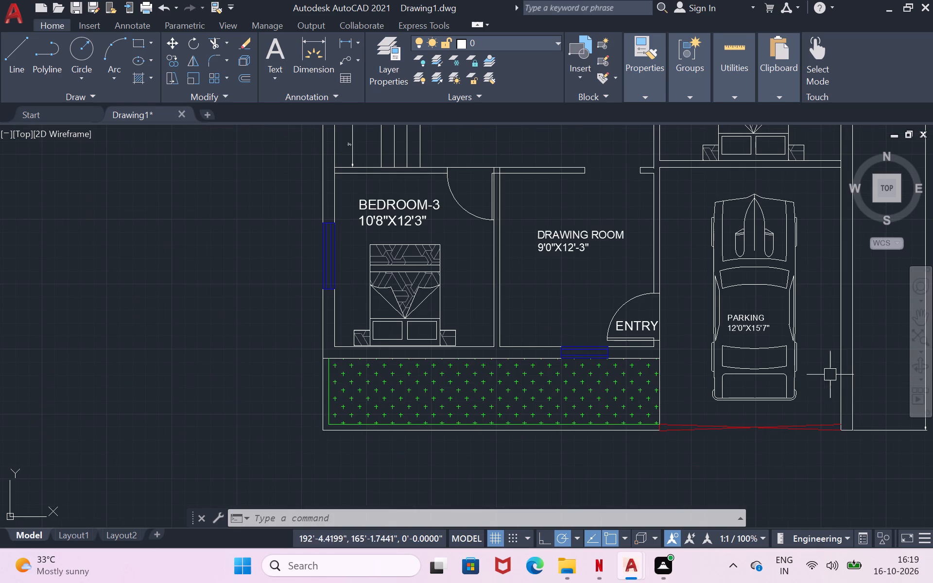
{"action": "scroll", "coordinate": [697, 441], "scroll_direction": "down", "scroll_amount": 1}
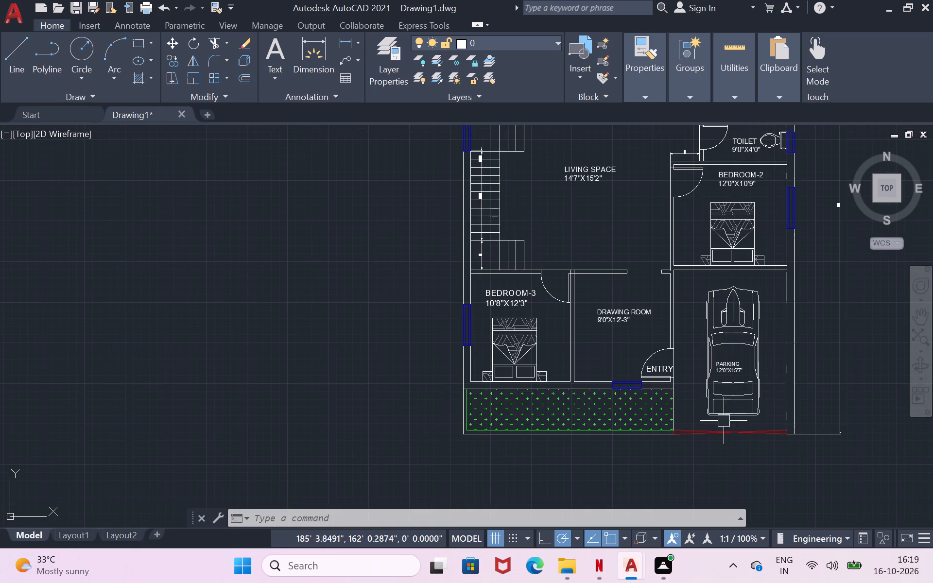
{"action": "left_click", "coordinate": [923, 317]}
{"action": "left_click_drag", "start_coordinate": [777, 325], "coordinate": [713, 365]}
{"action": "scroll", "coordinate": [713, 365], "scroll_direction": "down", "scroll_amount": 1}
{"action": "left_click_drag", "start_coordinate": [715, 364], "coordinate": [668, 369]}
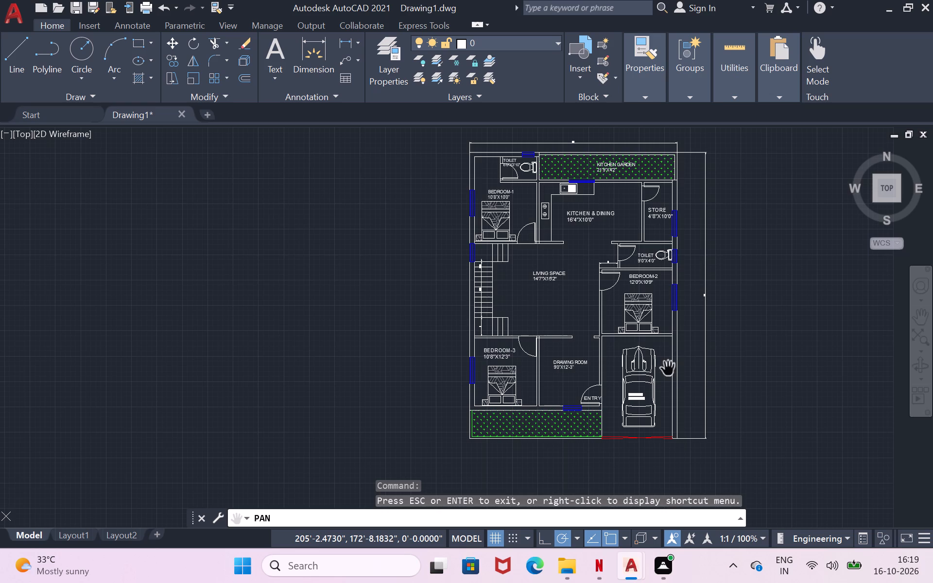
{"action": "scroll", "coordinate": [675, 346], "scroll_direction": "down", "scroll_amount": 1}
{"action": "key", "text": "Return"}
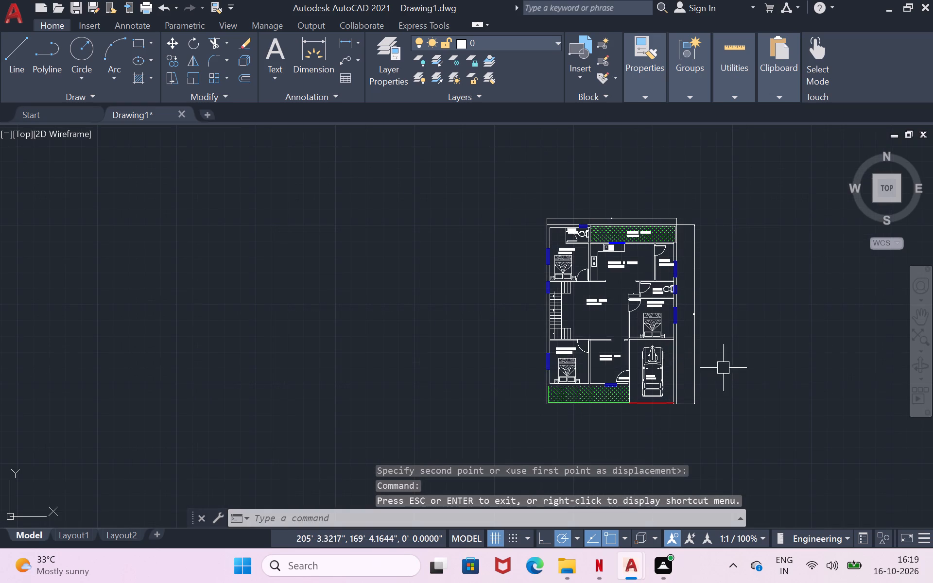
{"action": "key", "text": "t"}
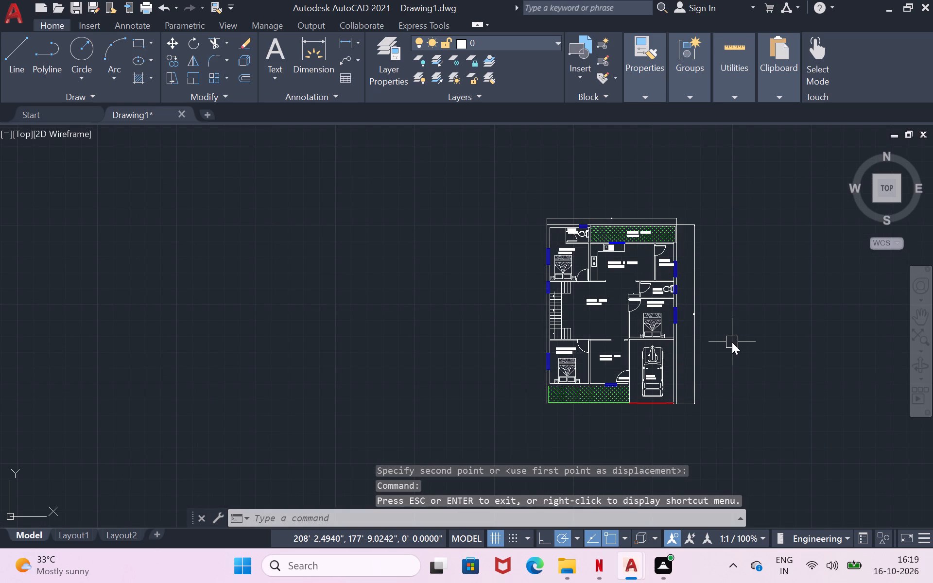
{"action": "left_click", "coordinate": [758, 371]}
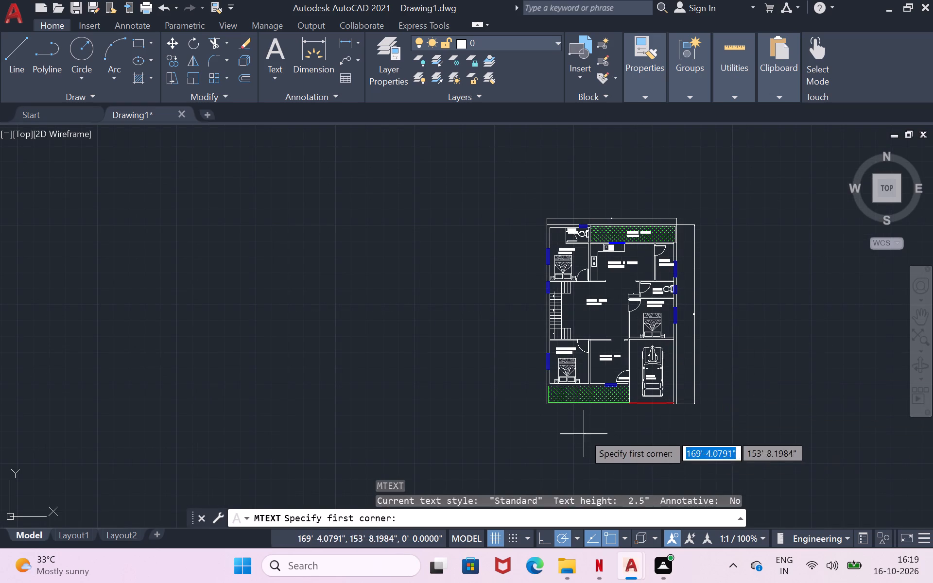
{"action": "left_click", "coordinate": [584, 434]}
{"action": "left_click", "coordinate": [661, 451]}
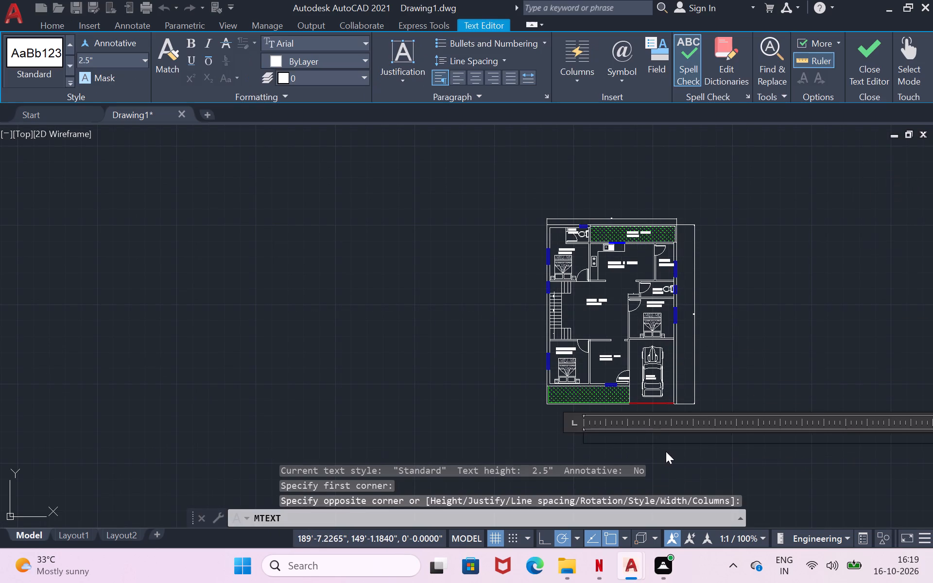
{"action": "scroll", "coordinate": [666, 451], "scroll_direction": "down", "scroll_amount": 2}
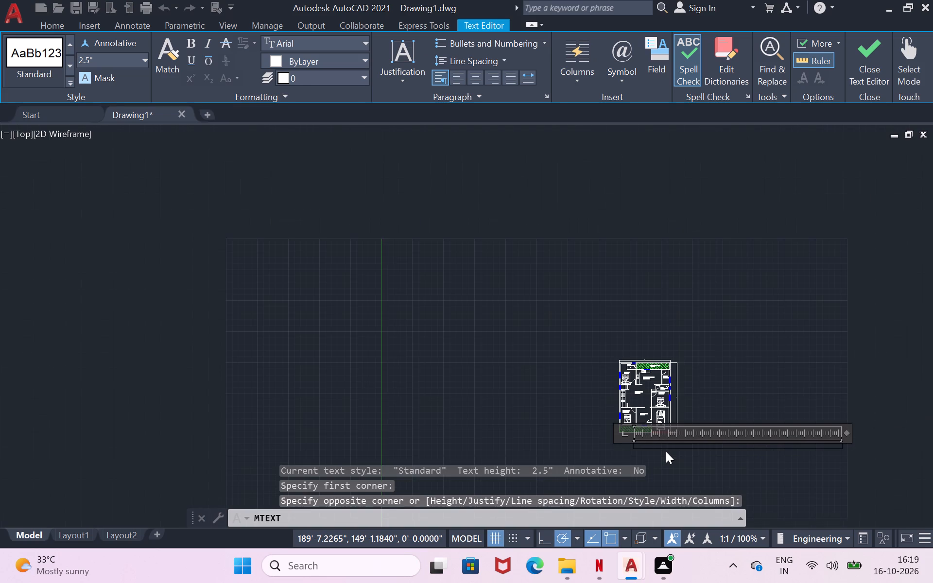
{"action": "left_click_drag", "start_coordinate": [847, 431], "coordinate": [772, 436]}
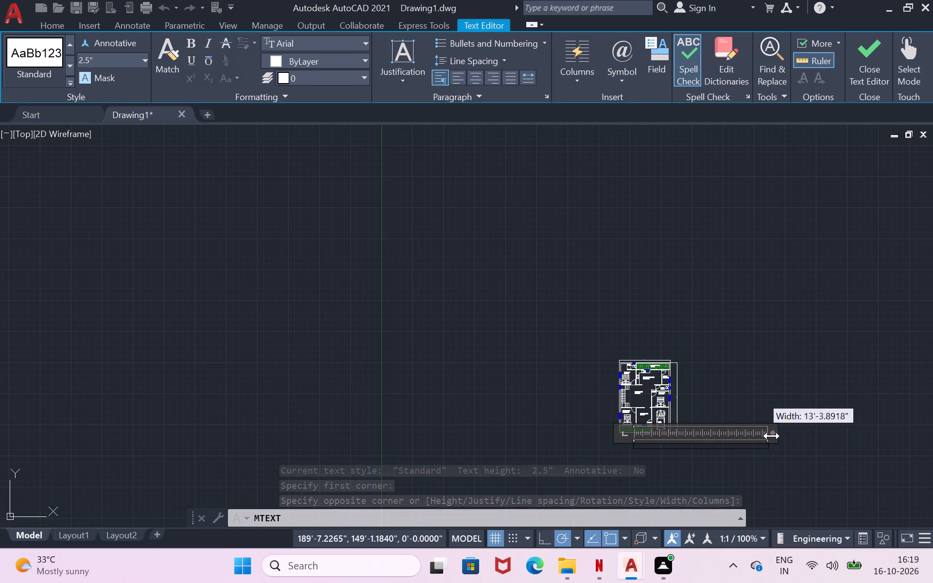
{"action": "left_click_drag", "start_coordinate": [772, 436], "coordinate": [661, 447]}
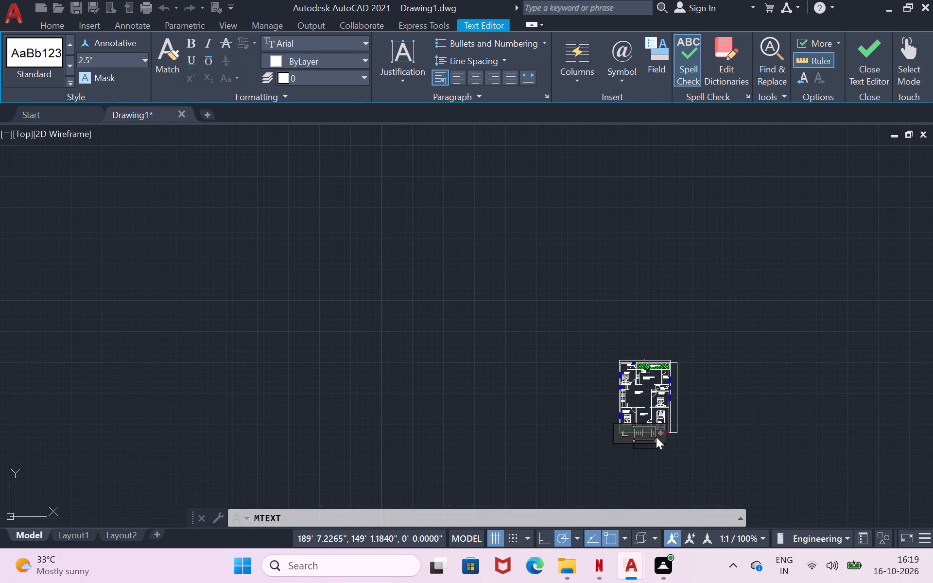
Enter GROUND FLOOR PLAN as the text and widen the text box so the title fits on one line.
{"action": "scroll", "coordinate": [656, 437], "scroll_direction": "up", "scroll_amount": 2}
{"action": "scroll", "coordinate": [586, 475], "scroll_direction": "up", "scroll_amount": 3}
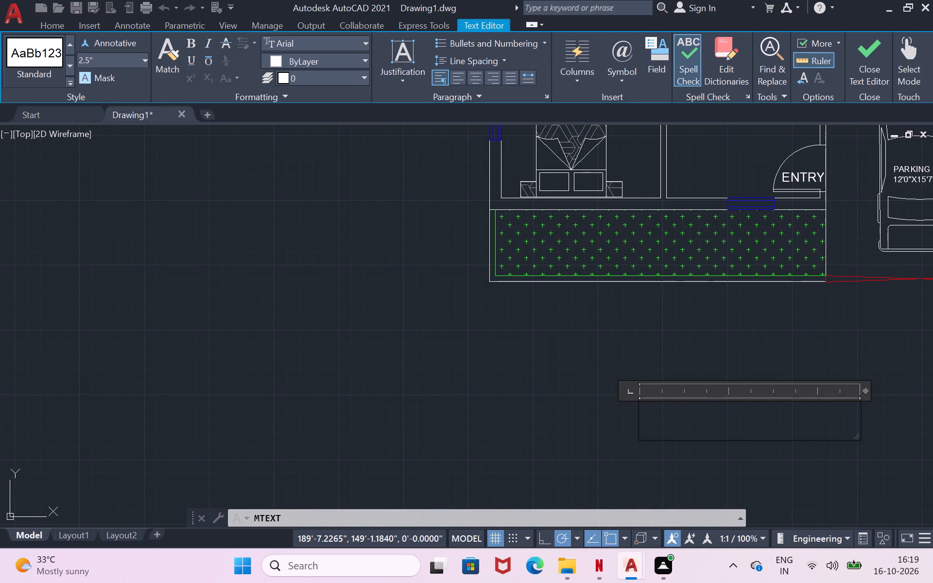
{"action": "key", "text": "g"}
{"action": "type", "text": "ROUND FLOOR"}
{"action": "key", "text": "space"}
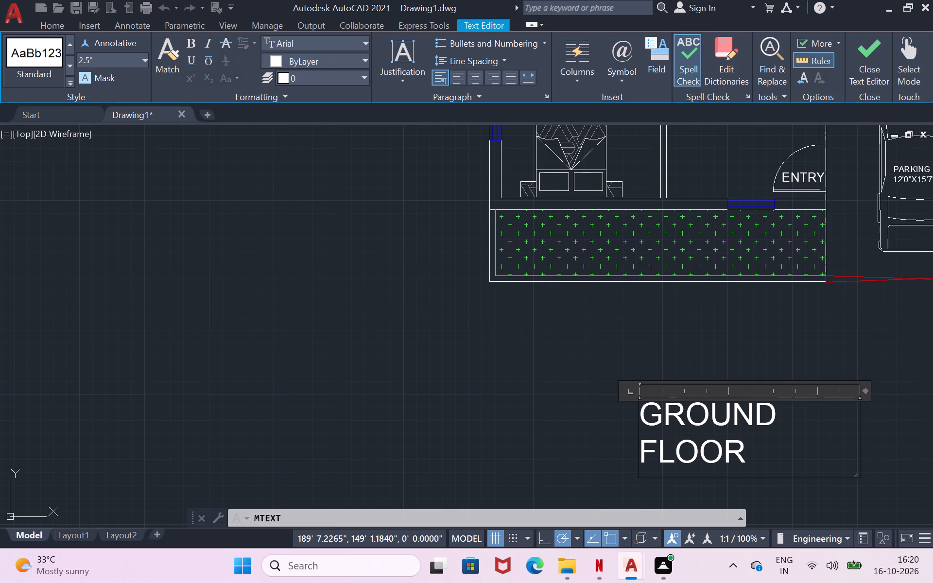
{"action": "type", "text": "PLAN"}
{"action": "scroll", "coordinate": [874, 395], "scroll_direction": "down", "scroll_amount": 1}
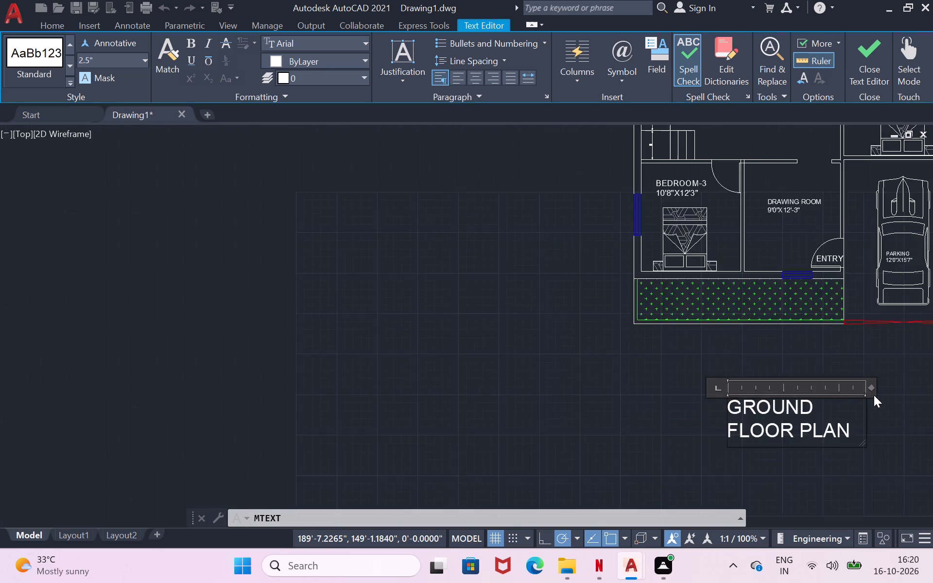
{"action": "scroll", "coordinate": [874, 395], "scroll_direction": "down", "scroll_amount": 1}
{"action": "left_click_drag", "start_coordinate": [873, 384], "coordinate": [932, 378]}
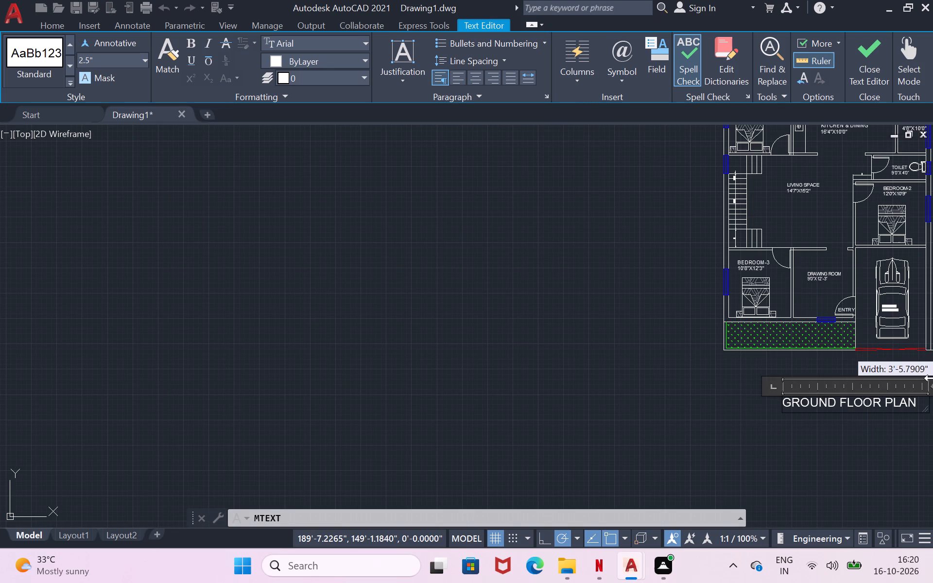
{"action": "left_click_drag", "start_coordinate": [932, 378], "coordinate": [932, 377]}
{"action": "scroll", "coordinate": [873, 430], "scroll_direction": "down", "scroll_amount": 1}
{"action": "key", "text": "Return"}
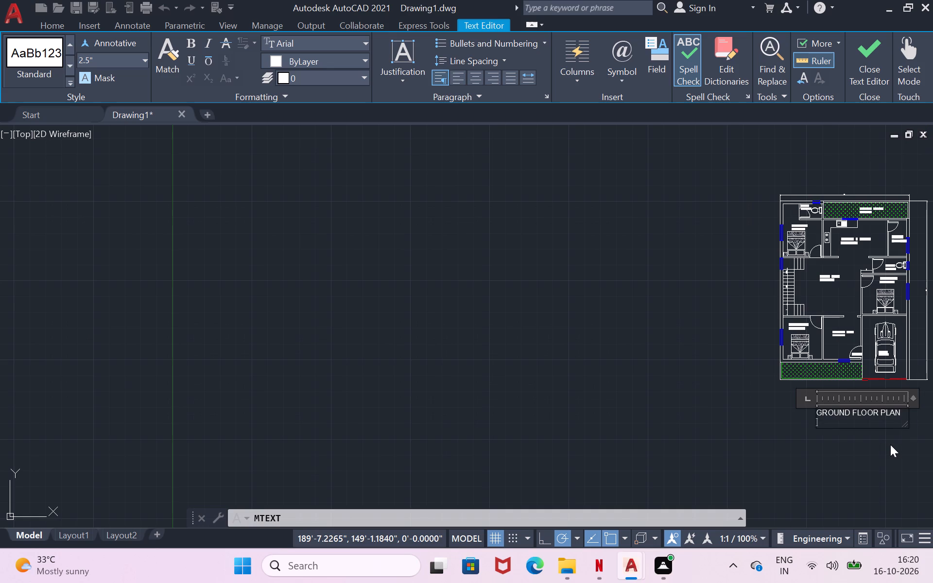
{"action": "scroll", "coordinate": [890, 445], "scroll_direction": "down", "scroll_amount": 2}
{"action": "left_click", "coordinate": [890, 445]}
Scale up the tiny GROUND FLOOR PLAN title to a little over four times its size, slightly larger than the ENTRY label.
{"action": "scroll", "coordinate": [895, 433], "scroll_direction": "up", "scroll_amount": 3}
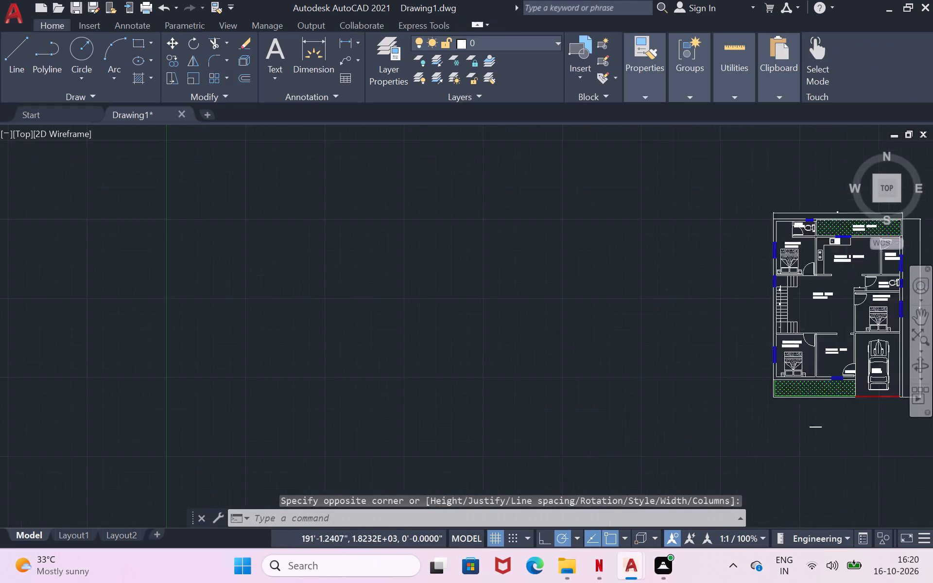
{"action": "scroll", "coordinate": [890, 424], "scroll_direction": "up", "scroll_amount": 2}
{"action": "left_click", "coordinate": [922, 321]}
{"action": "left_click_drag", "start_coordinate": [751, 396], "coordinate": [747, 396]}
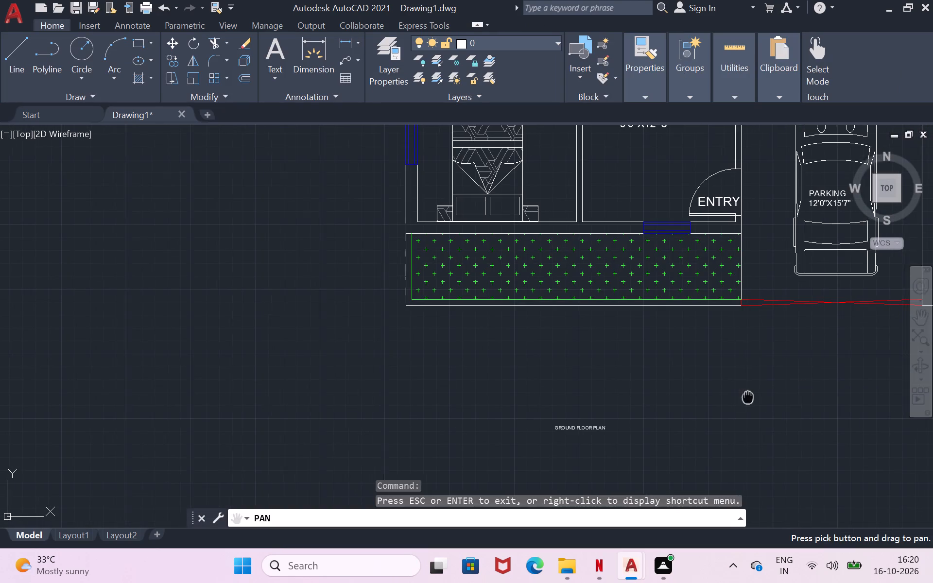
{"action": "left_click_drag", "start_coordinate": [747, 396], "coordinate": [500, 395]}
{"action": "key", "text": "Escape"}
{"action": "left_click", "coordinate": [326, 425]}
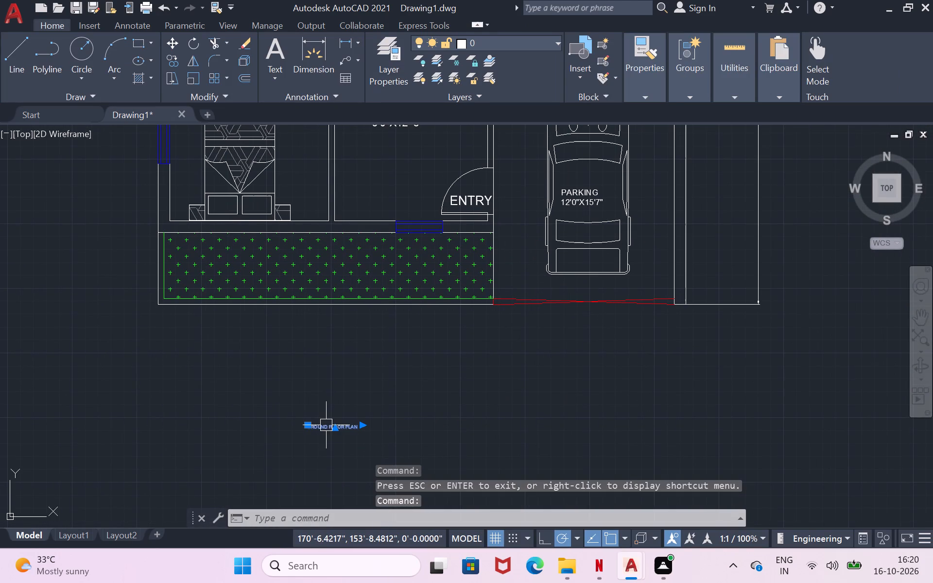
{"action": "type", "text": "SC"}
{"action": "key", "text": "Return"}
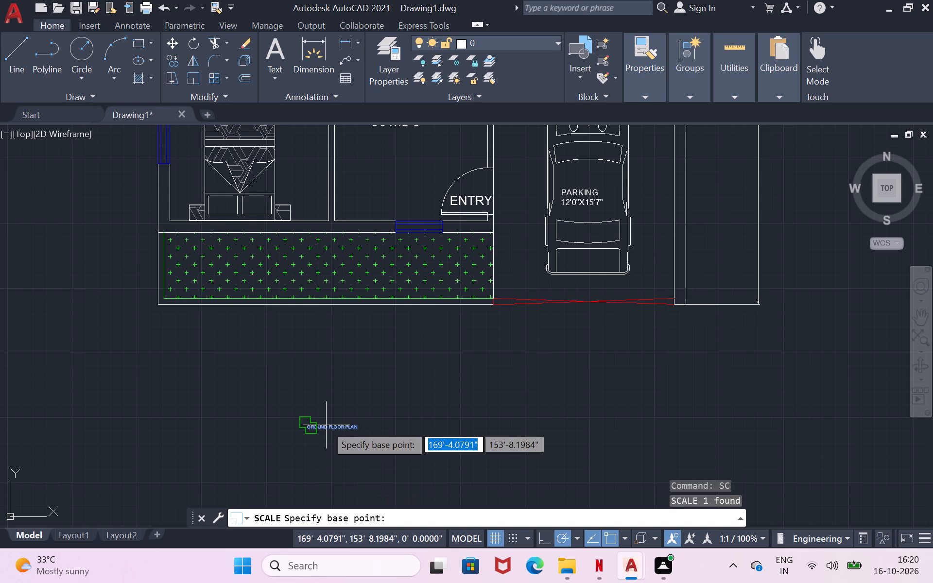
{"action": "left_click", "coordinate": [354, 424]}
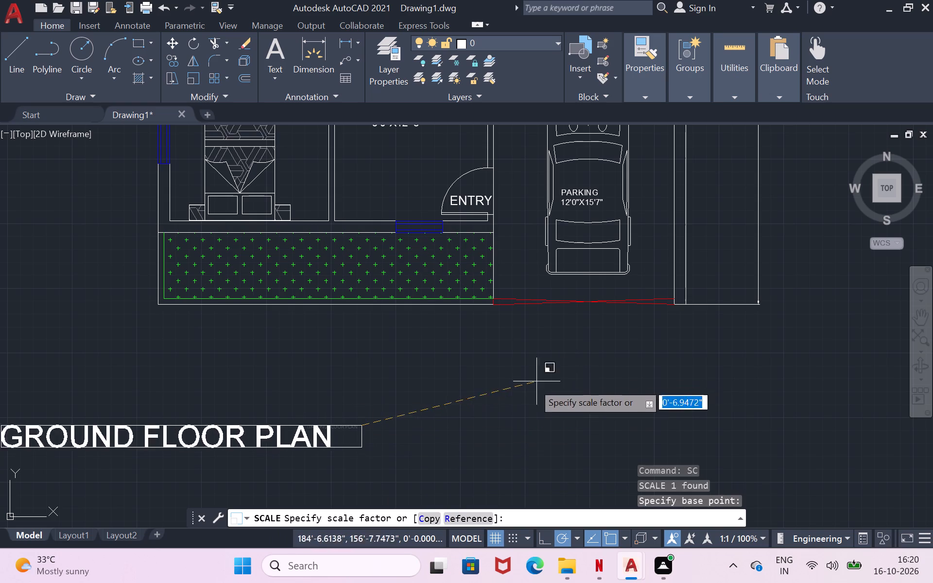
{"action": "left_click", "coordinate": [480, 401]}
Move the GROUND FLOOR PLAN title about 15'-10" up and east, centring it just below the plan's front edge.
{"action": "left_click", "coordinate": [318, 434]}
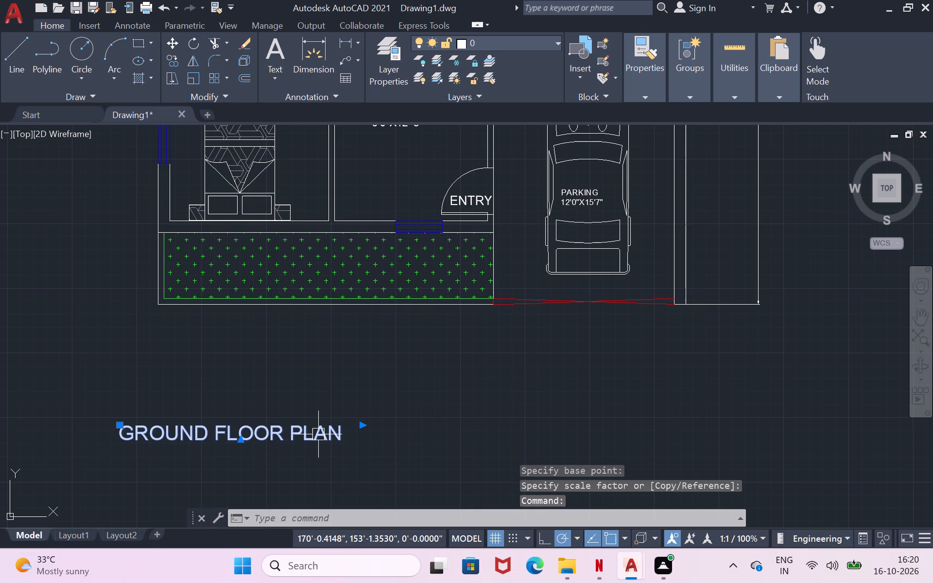
{"action": "key", "text": "m"}
{"action": "key", "text": "Return"}
{"action": "left_click", "coordinate": [318, 434]}
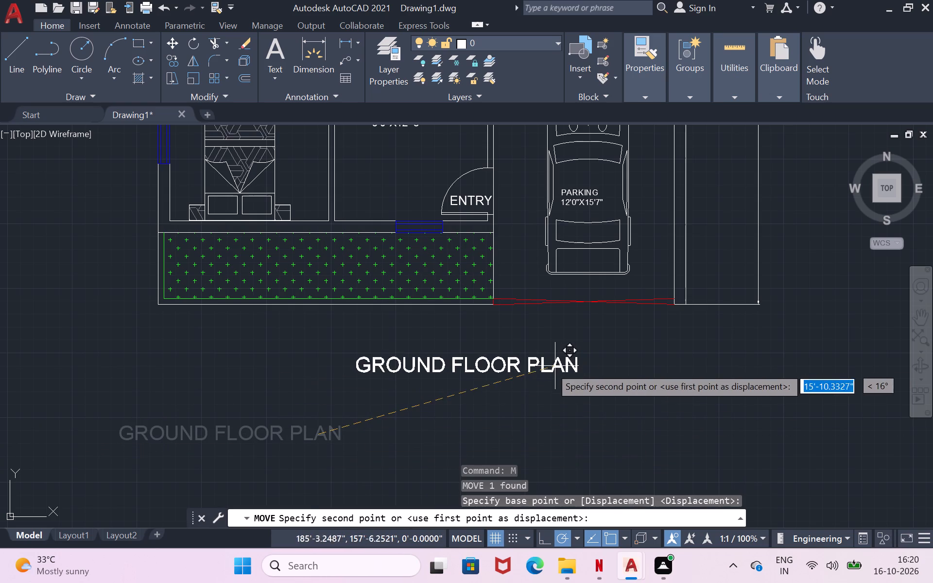
{"action": "left_click", "coordinate": [558, 361]}
{"action": "scroll", "coordinate": [550, 360], "scroll_direction": "down", "scroll_amount": 3}
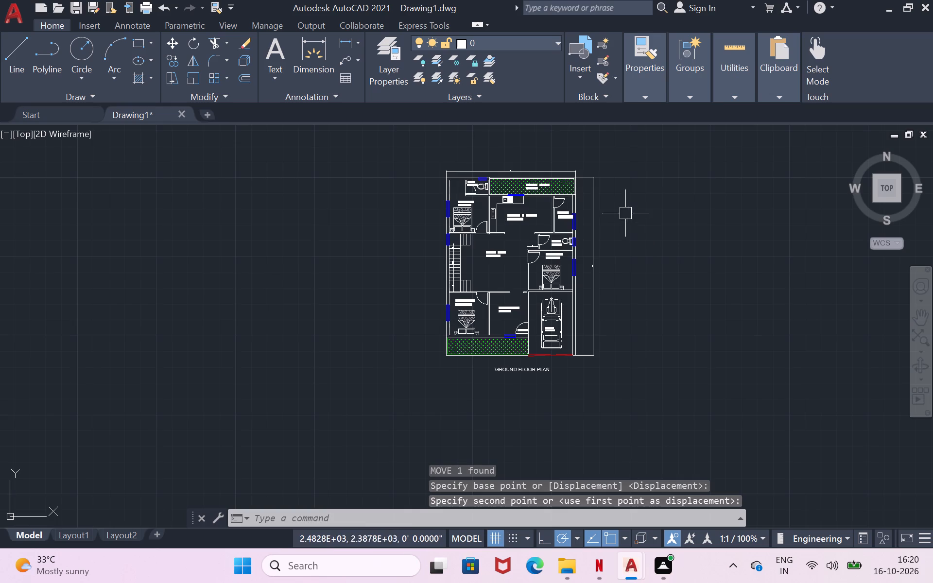
{"action": "scroll", "coordinate": [625, 213], "scroll_direction": "up", "scroll_amount": 2}
{"action": "scroll", "coordinate": [625, 213], "scroll_direction": "down", "scroll_amount": 1}
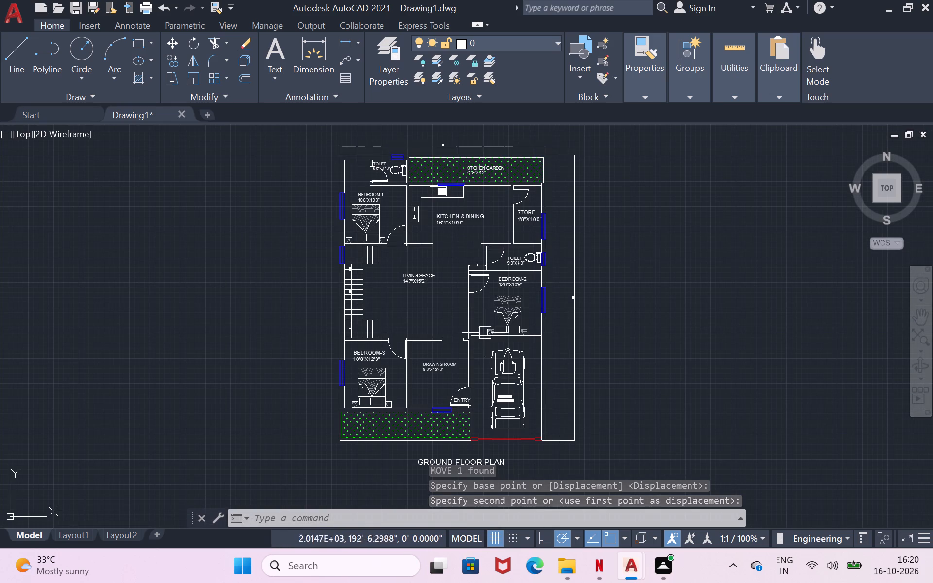
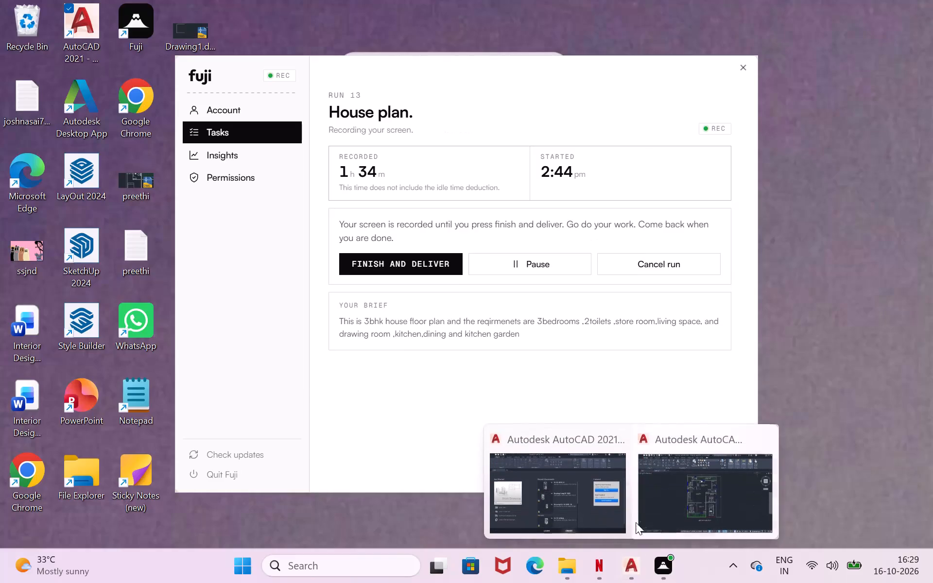
Switch to the open ground floor plan drawing in AutoCAD and save it.
{"action": "left_click", "coordinate": [675, 495]}
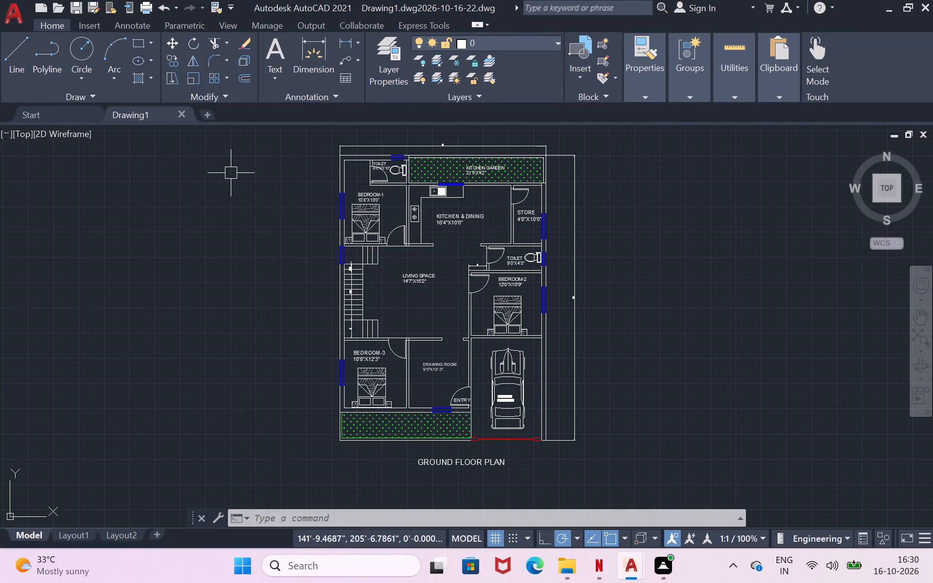
{"action": "scroll", "coordinate": [277, 129], "scroll_direction": "up", "scroll_amount": 1}
{"action": "scroll", "coordinate": [312, 123], "scroll_direction": "down", "scroll_amount": 2}
{"action": "left_click", "coordinate": [327, 124]}
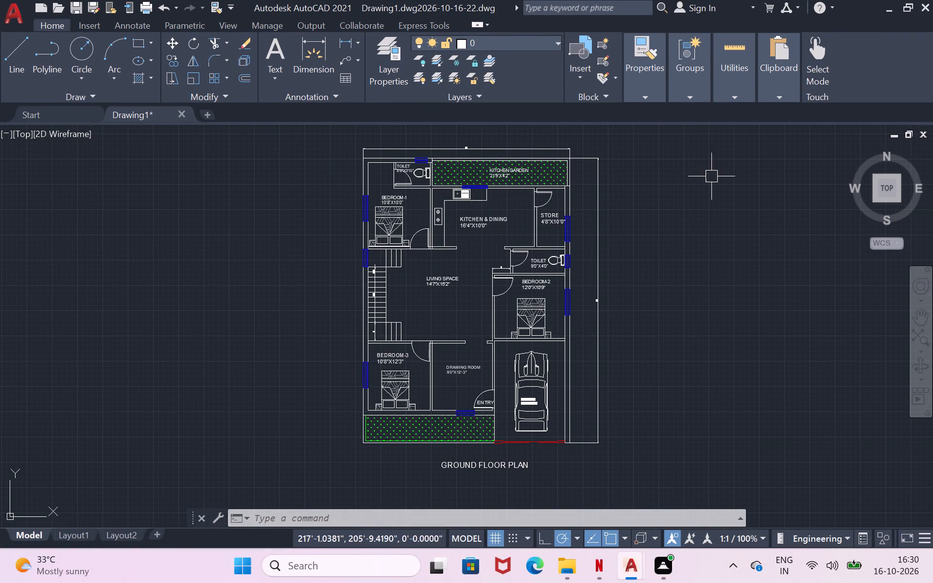
{"action": "key", "text": "Escape"}
{"action": "key", "text": "Return"}
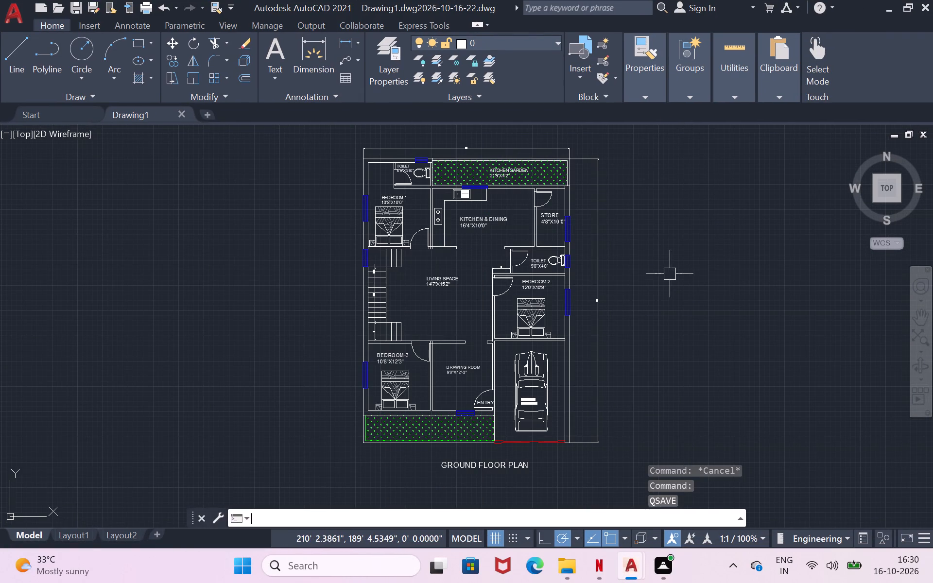
Move the BEDROOM-1 label with its room size slightly up and to the left, clear of the bed.
{"action": "scroll", "coordinate": [447, 209], "scroll_direction": "up", "scroll_amount": 1}
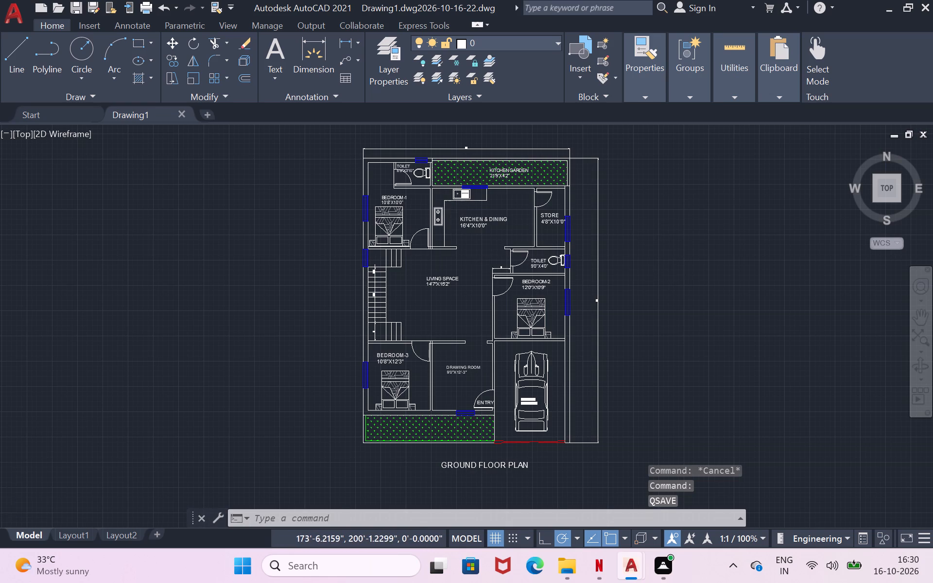
{"action": "left_click", "coordinate": [354, 196]}
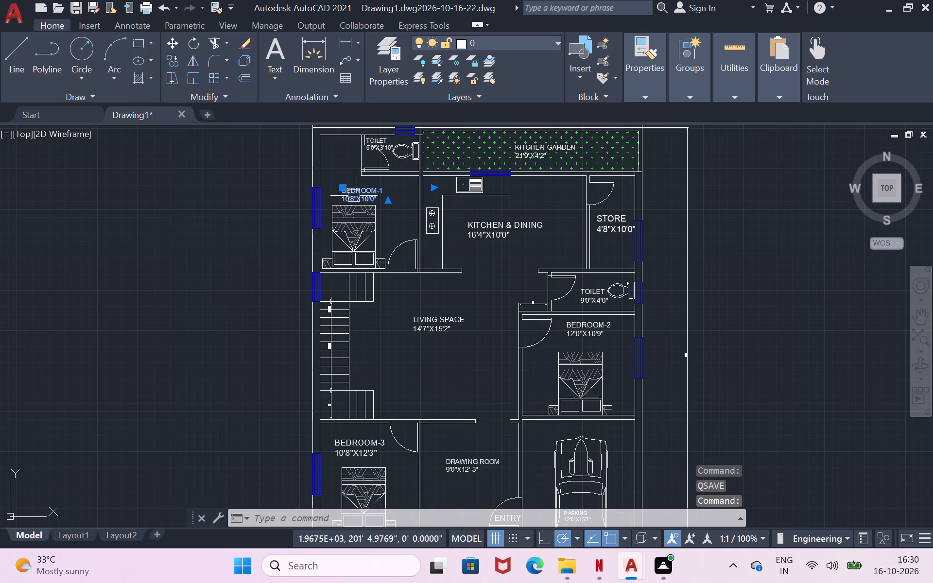
{"action": "key", "text": "m"}
{"action": "key", "text": "Return"}
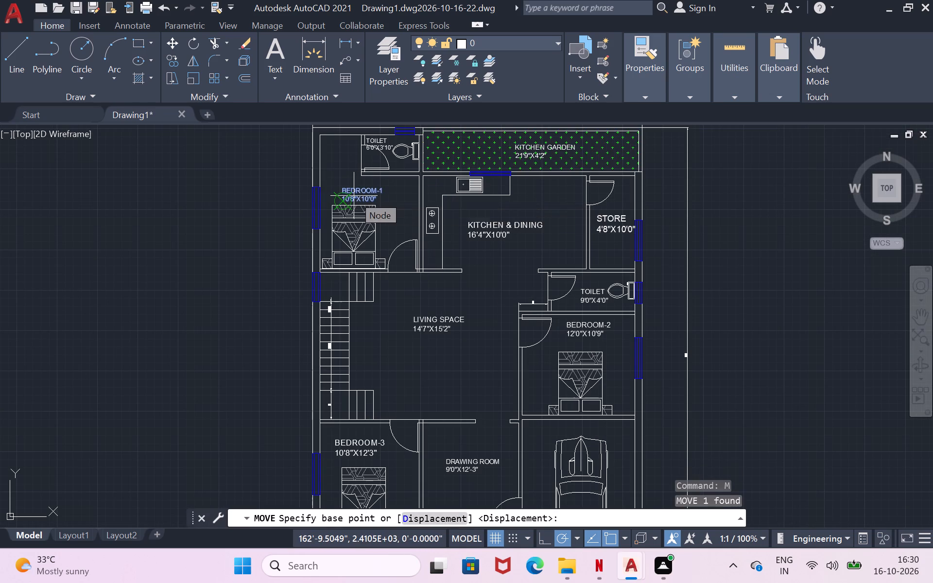
{"action": "left_click", "coordinate": [353, 196]}
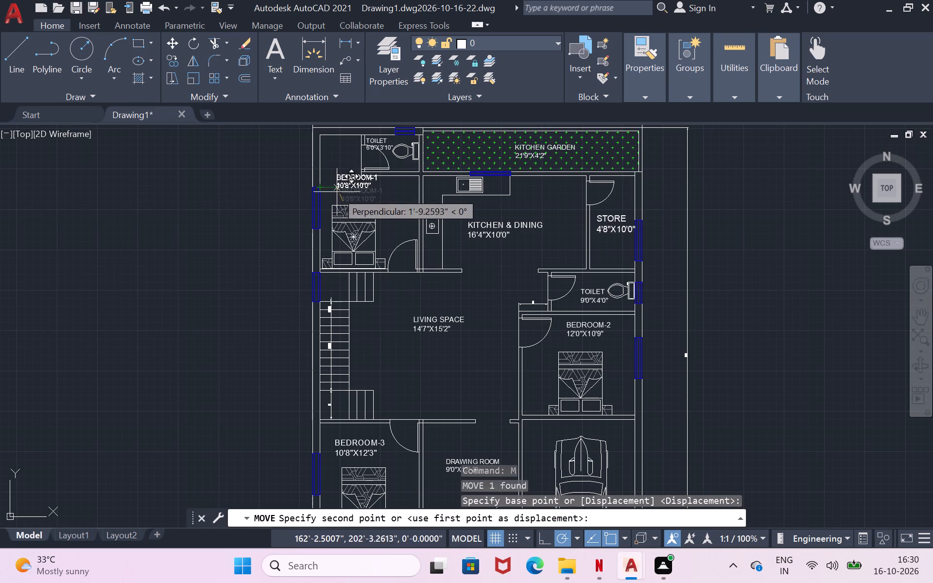
{"action": "scroll", "coordinate": [338, 196], "scroll_direction": "up", "scroll_amount": 3}
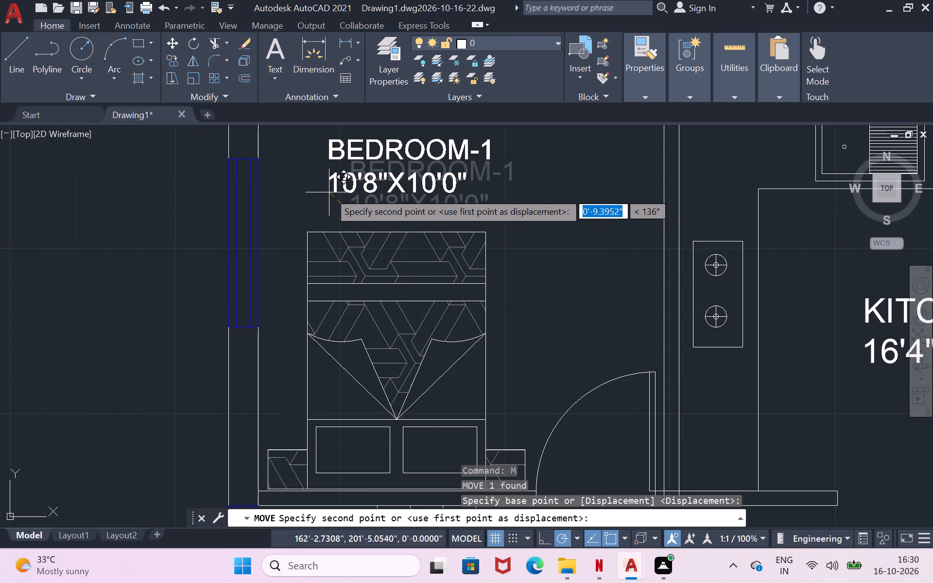
{"action": "left_click", "coordinate": [327, 188]}
{"action": "scroll", "coordinate": [431, 208], "scroll_direction": "down", "scroll_amount": 4}
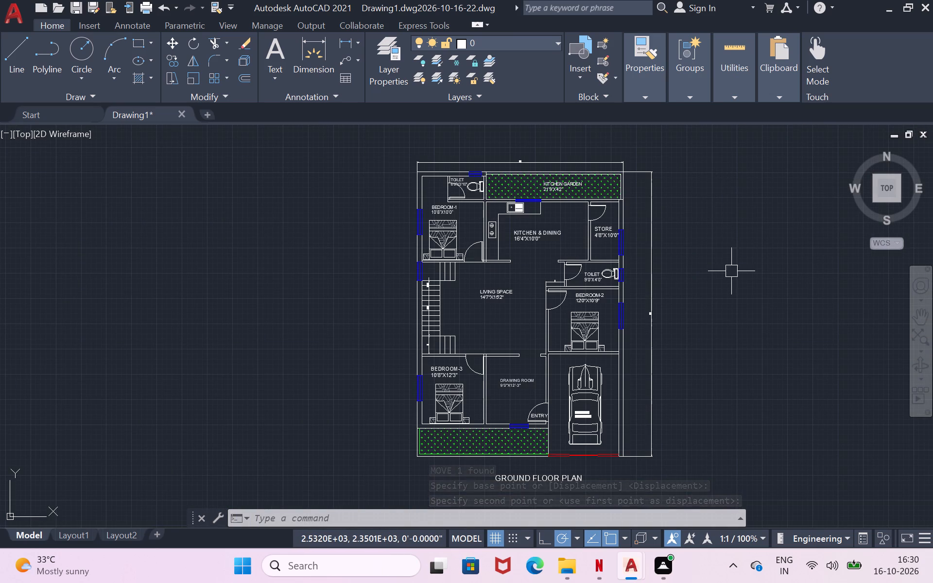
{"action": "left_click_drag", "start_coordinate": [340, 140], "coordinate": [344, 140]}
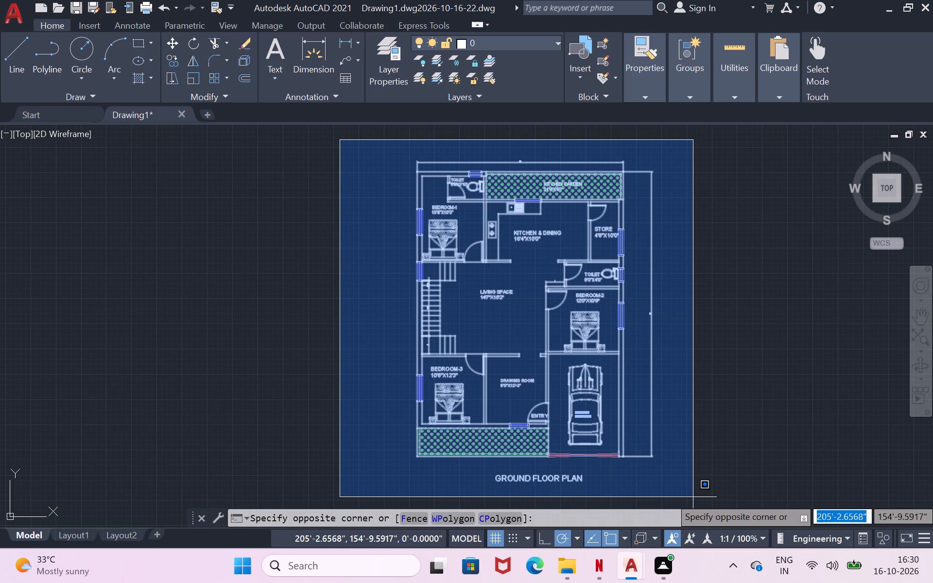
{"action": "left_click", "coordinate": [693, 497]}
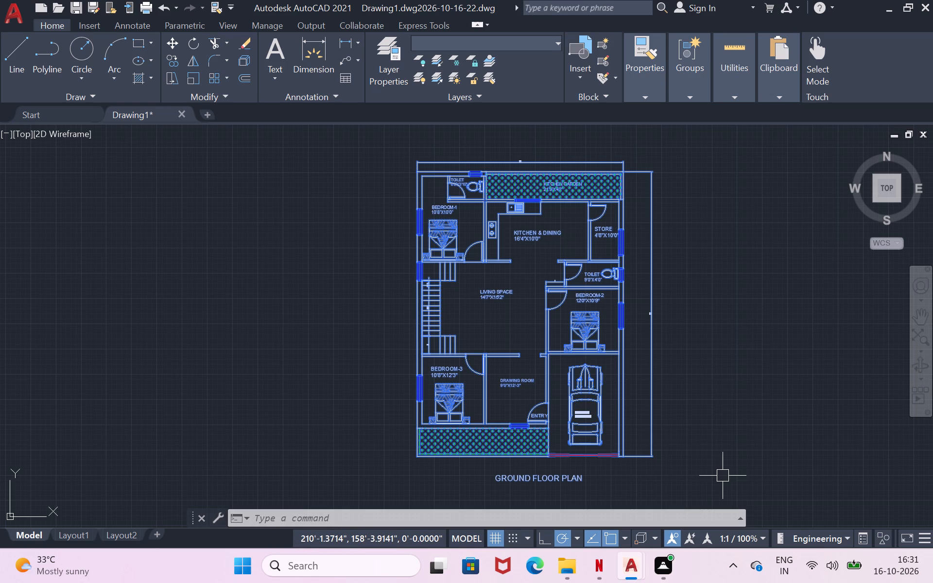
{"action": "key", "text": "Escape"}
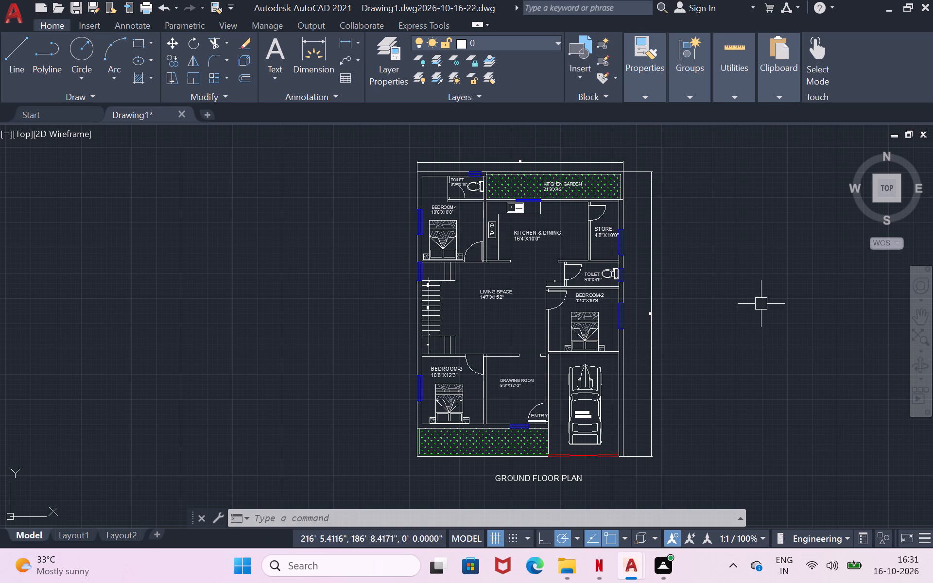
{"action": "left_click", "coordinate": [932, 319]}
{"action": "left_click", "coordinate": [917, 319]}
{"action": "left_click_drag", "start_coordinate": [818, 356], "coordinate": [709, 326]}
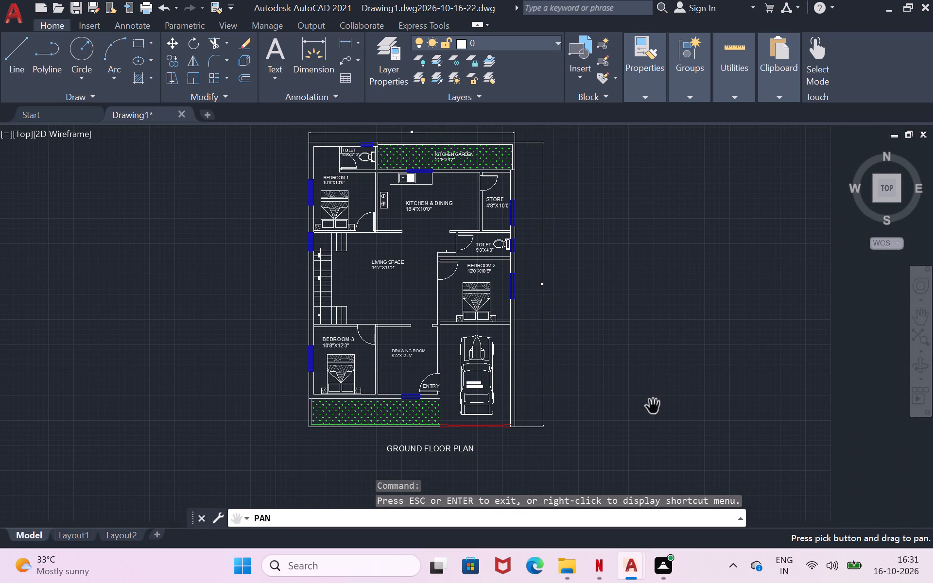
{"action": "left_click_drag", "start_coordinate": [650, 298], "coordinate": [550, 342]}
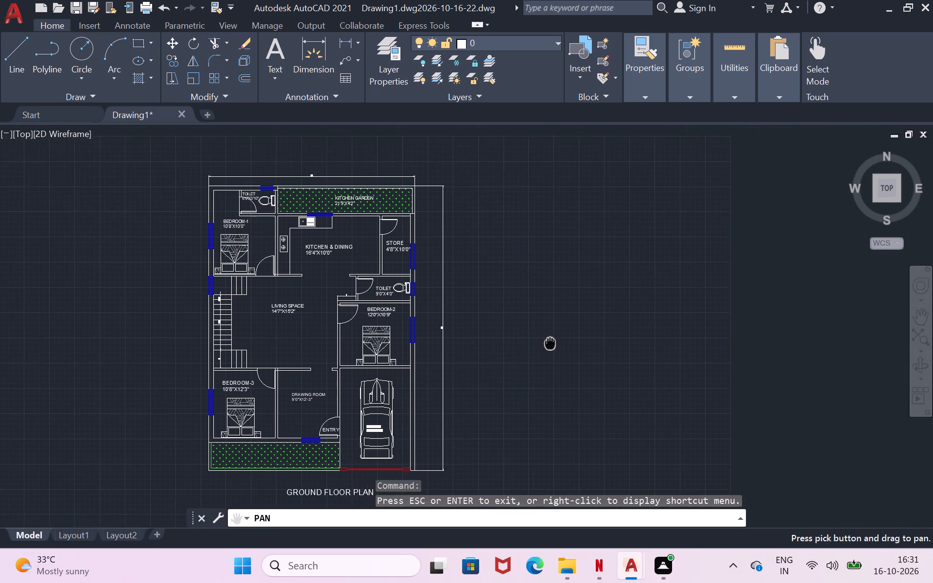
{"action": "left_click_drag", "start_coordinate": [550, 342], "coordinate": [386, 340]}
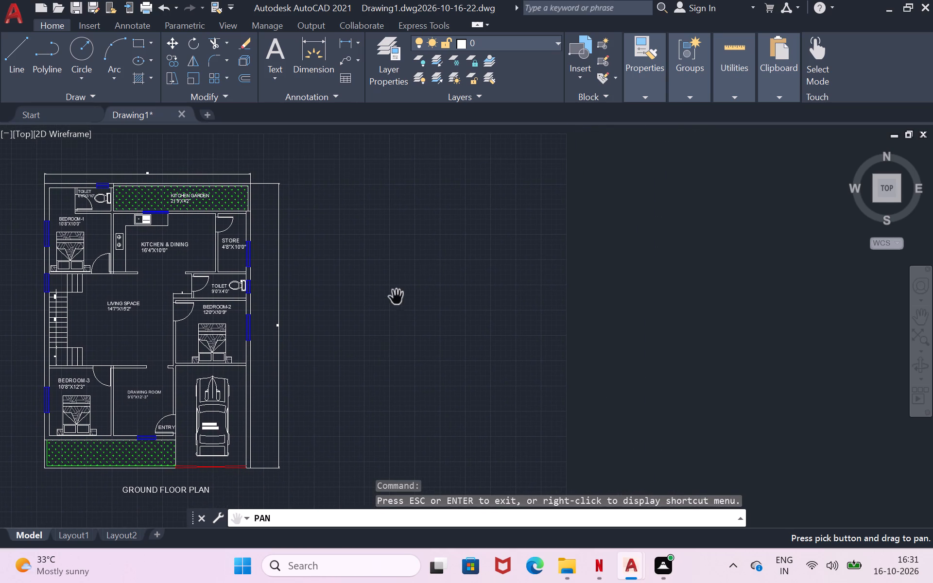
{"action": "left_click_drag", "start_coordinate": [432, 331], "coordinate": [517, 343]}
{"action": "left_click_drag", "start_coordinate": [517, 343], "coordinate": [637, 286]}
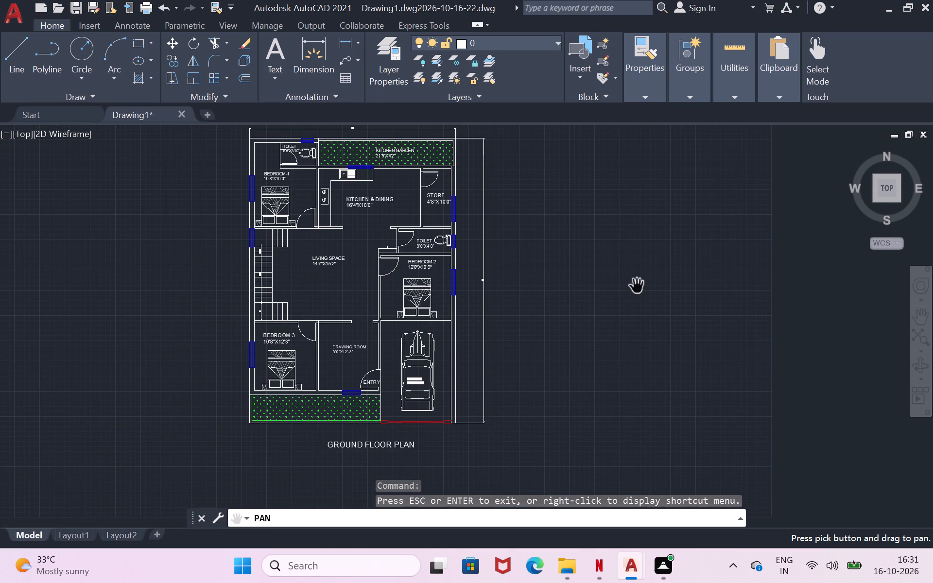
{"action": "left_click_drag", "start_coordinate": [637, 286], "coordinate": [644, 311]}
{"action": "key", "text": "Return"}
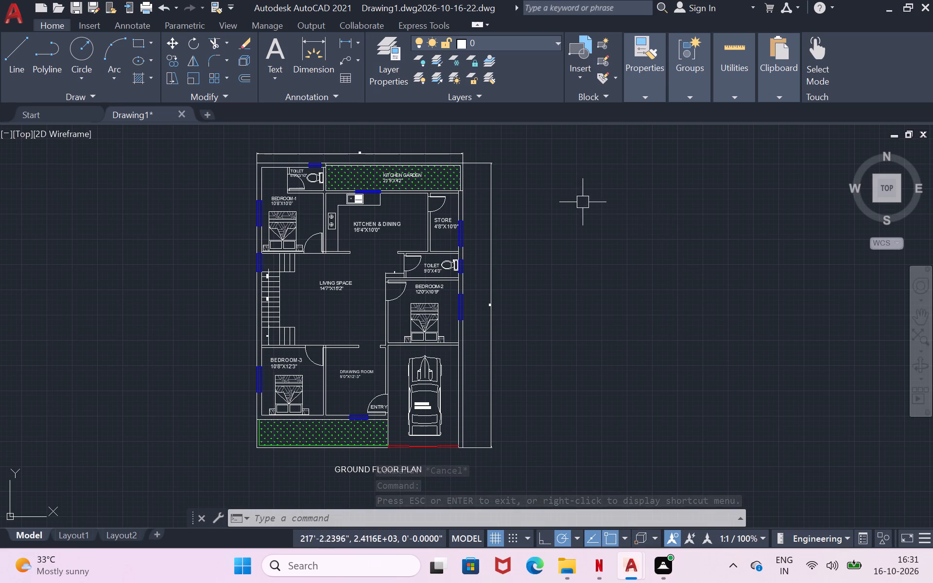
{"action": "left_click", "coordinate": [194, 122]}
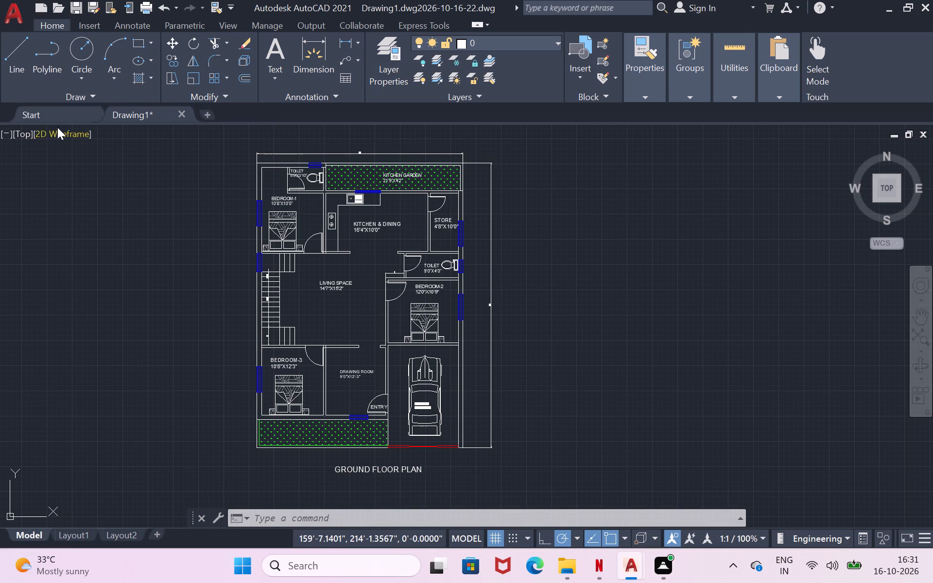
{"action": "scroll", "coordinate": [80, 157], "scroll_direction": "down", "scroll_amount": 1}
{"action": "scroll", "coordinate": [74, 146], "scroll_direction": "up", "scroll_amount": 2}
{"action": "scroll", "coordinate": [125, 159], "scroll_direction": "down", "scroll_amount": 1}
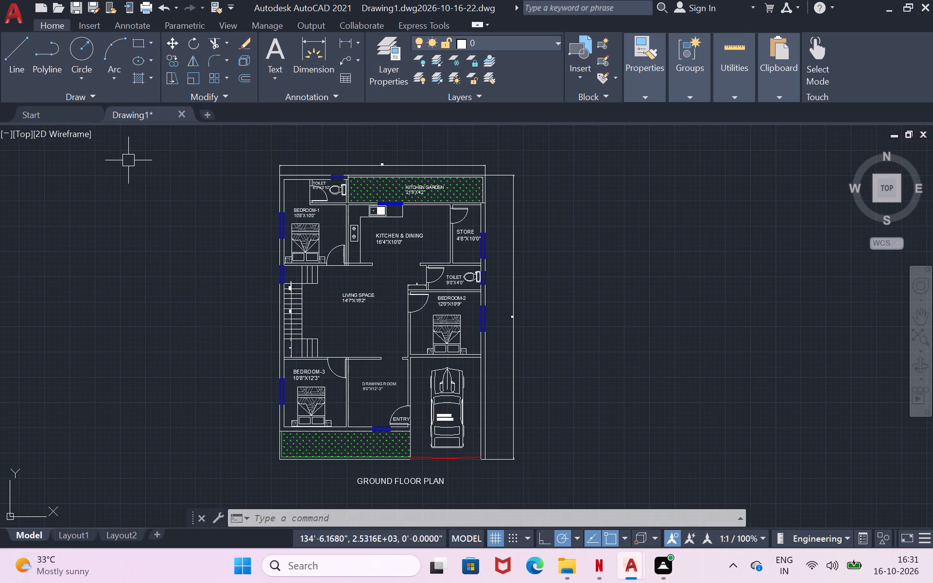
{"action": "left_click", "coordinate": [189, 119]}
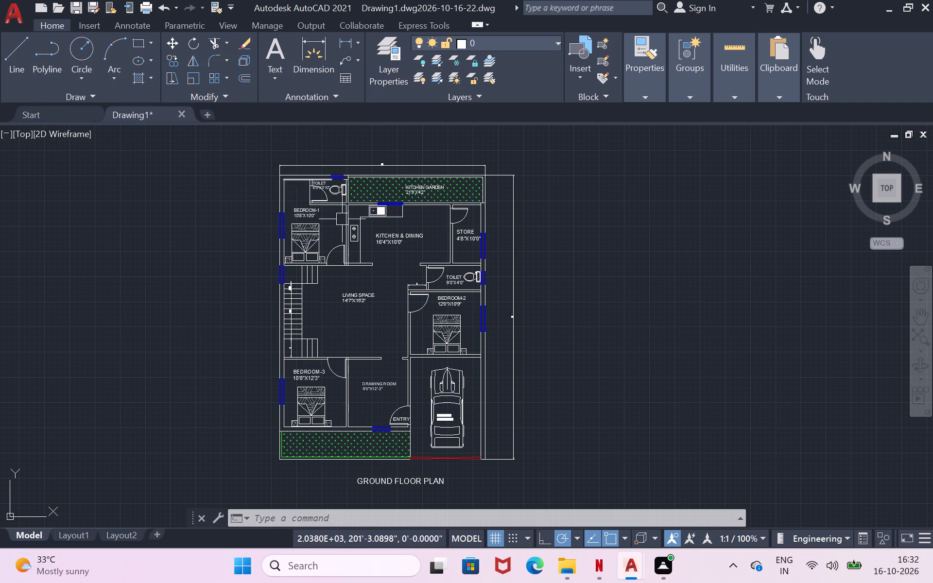
Draw a direction arrow about 5'-1" long from the living space across the upper stair flight, with a triangular head pointing left.
{"action": "scroll", "coordinate": [334, 245], "scroll_direction": "up", "scroll_amount": 1}
{"action": "key", "text": "l"}
{"action": "key", "text": "Return"}
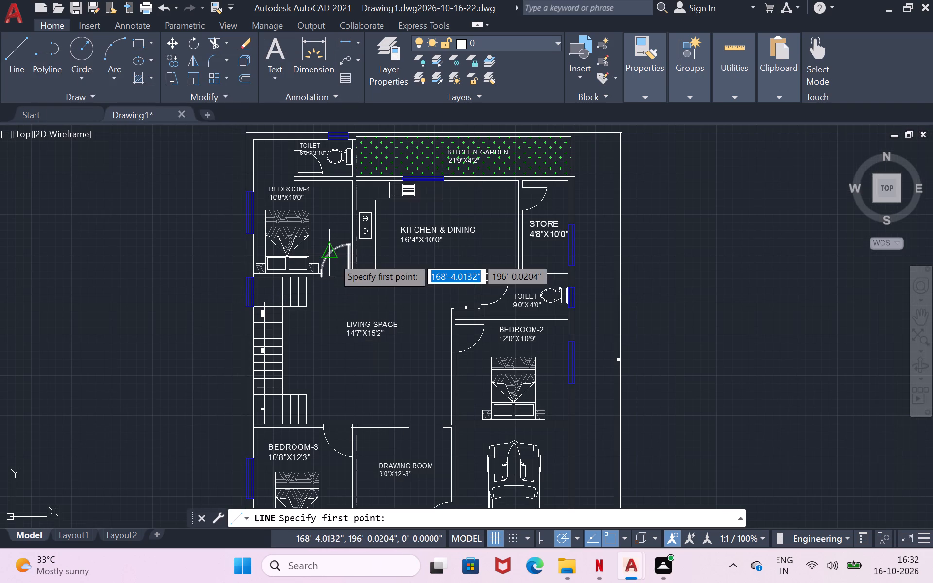
{"action": "scroll", "coordinate": [346, 310], "scroll_direction": "up", "scroll_amount": 3}
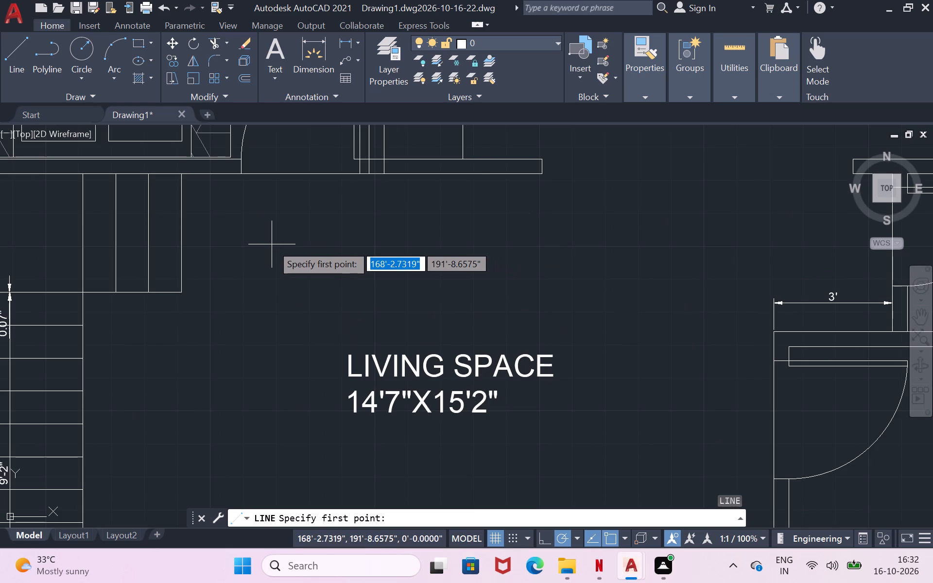
{"action": "left_click", "coordinate": [245, 243]}
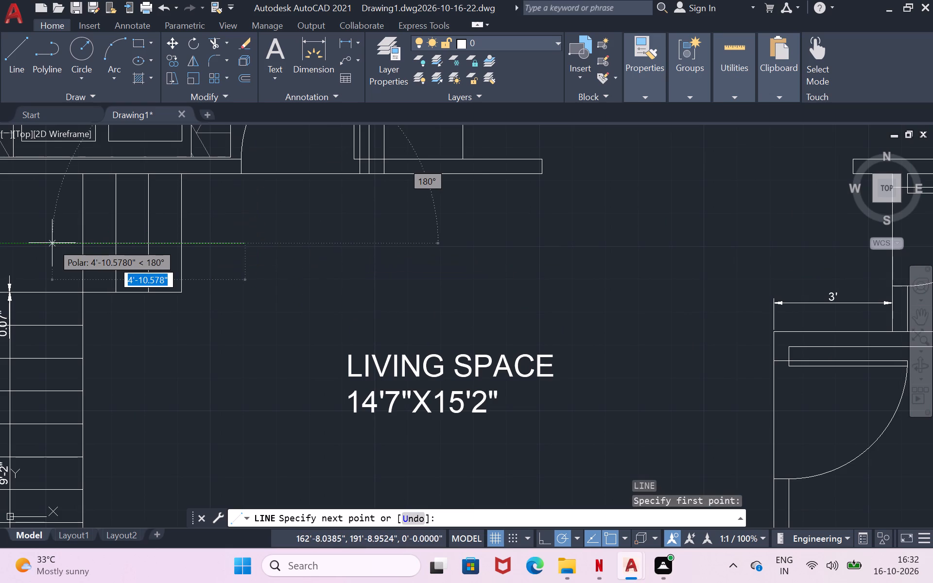
{"action": "scroll", "coordinate": [52, 243], "scroll_direction": "down", "scroll_amount": 2}
{"action": "scroll", "coordinate": [9, 239], "scroll_direction": "up", "scroll_amount": 3}
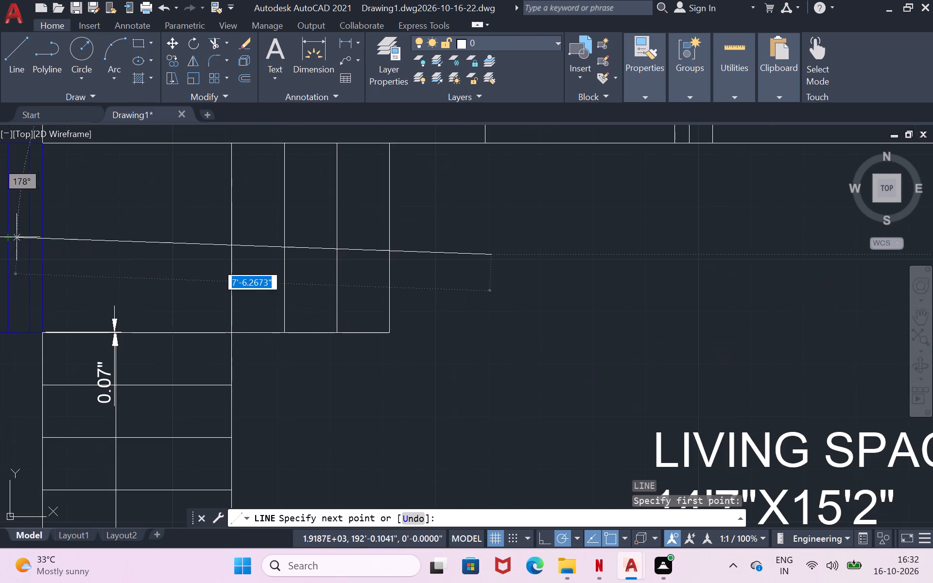
{"action": "left_click", "coordinate": [172, 255]}
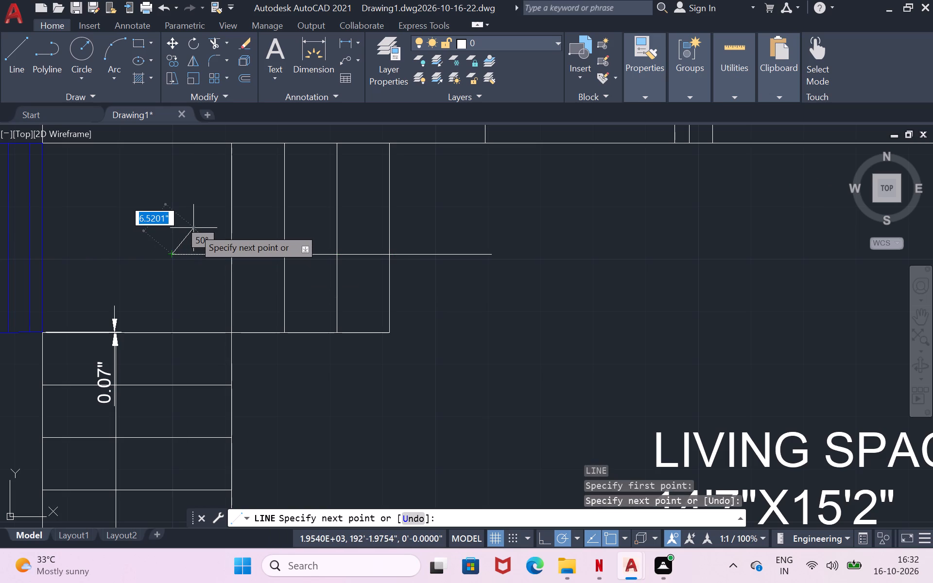
{"action": "left_click", "coordinate": [172, 283]}
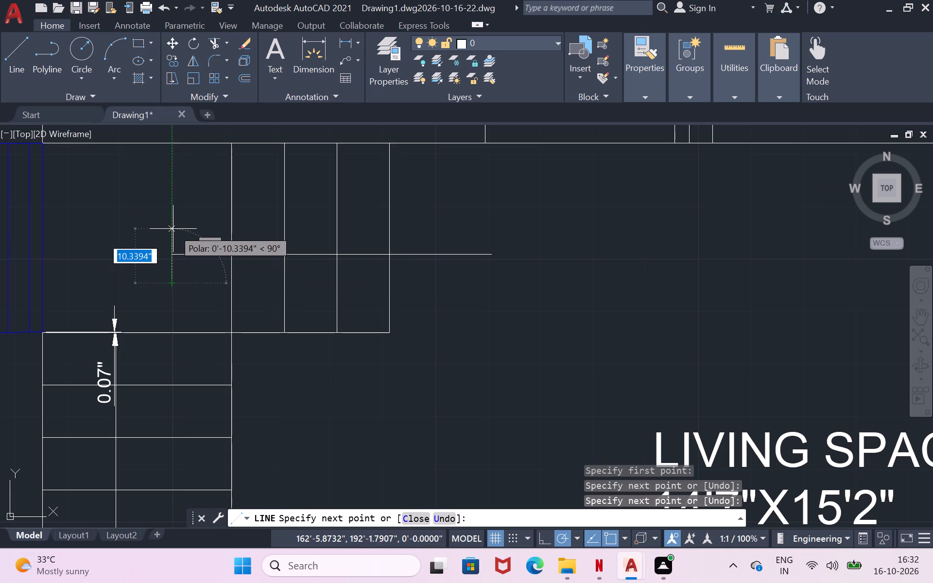
{"action": "left_click", "coordinate": [173, 217]}
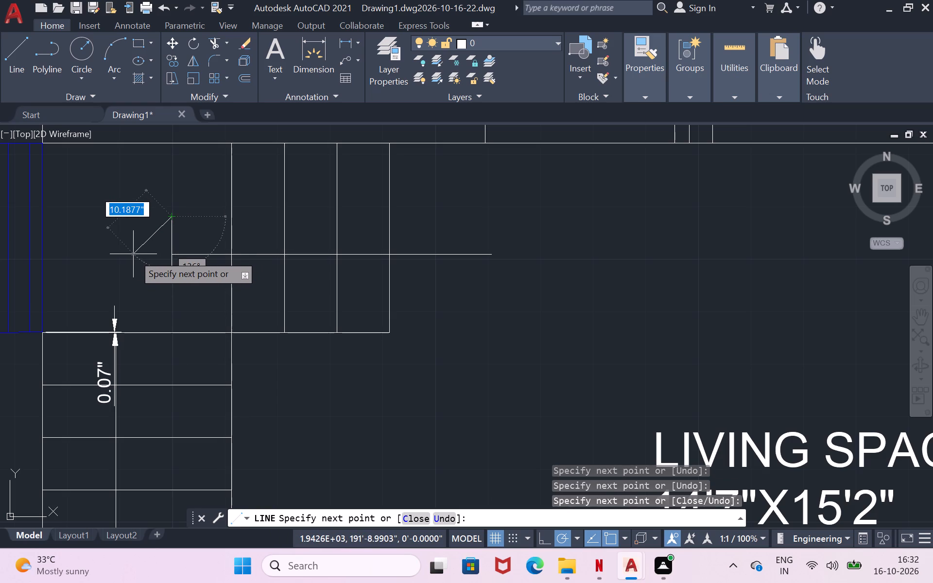
{"action": "left_click", "coordinate": [133, 254]}
{"action": "left_click", "coordinate": [170, 283]}
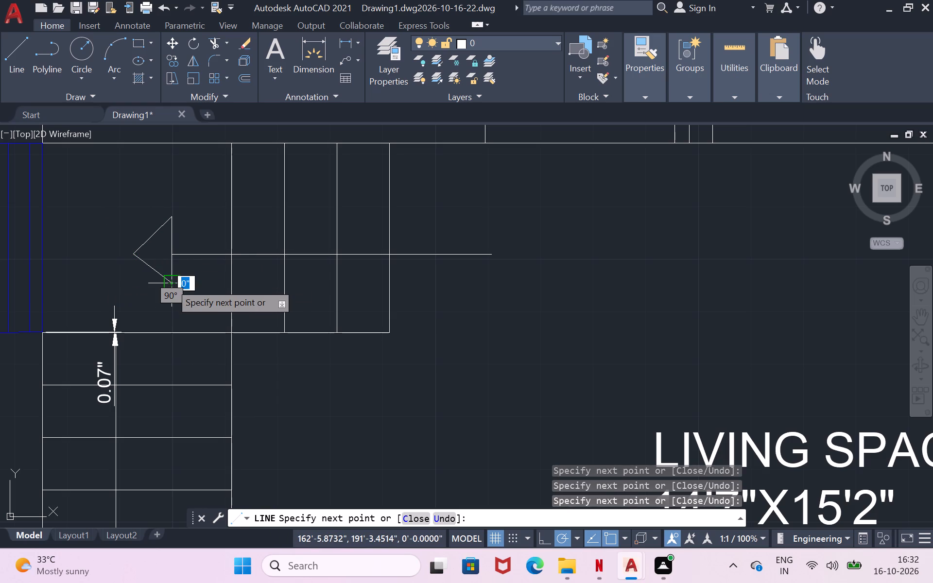
{"action": "key", "text": "Return"}
Start a Solid hatch in grey 99,100,102 and fill the outer wall segments beside BEDROOM-1 and the staircase.
{"action": "scroll", "coordinate": [292, 242], "scroll_direction": "down", "scroll_amount": 2}
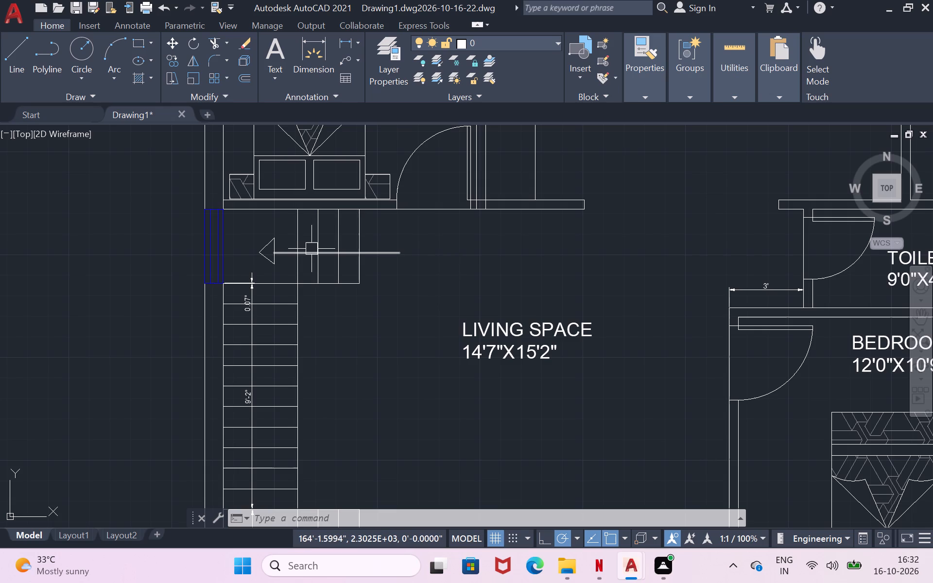
{"action": "scroll", "coordinate": [481, 248], "scroll_direction": "down", "scroll_amount": 2}
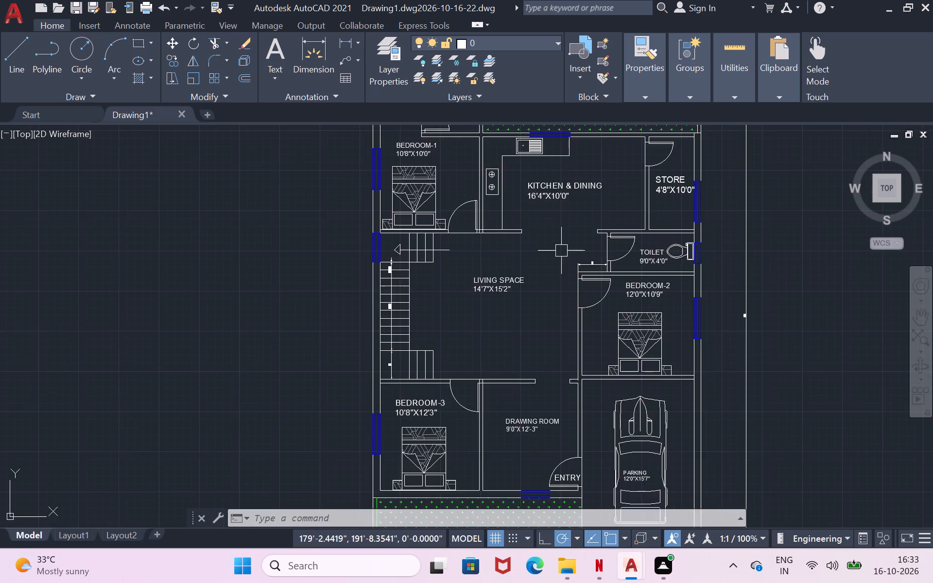
{"action": "scroll", "coordinate": [561, 251], "scroll_direction": "down", "scroll_amount": 1}
{"action": "key", "text": "h"}
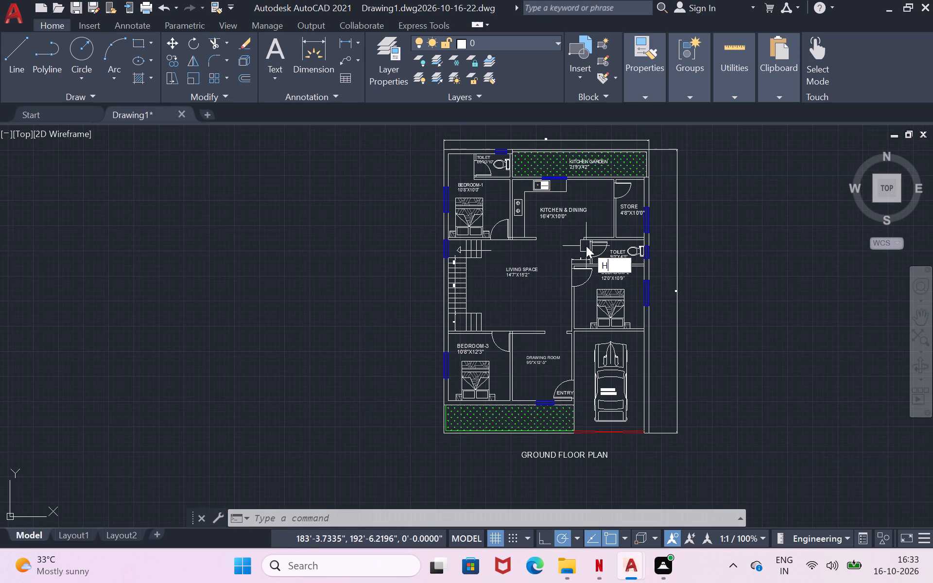
{"action": "key", "text": "Return"}
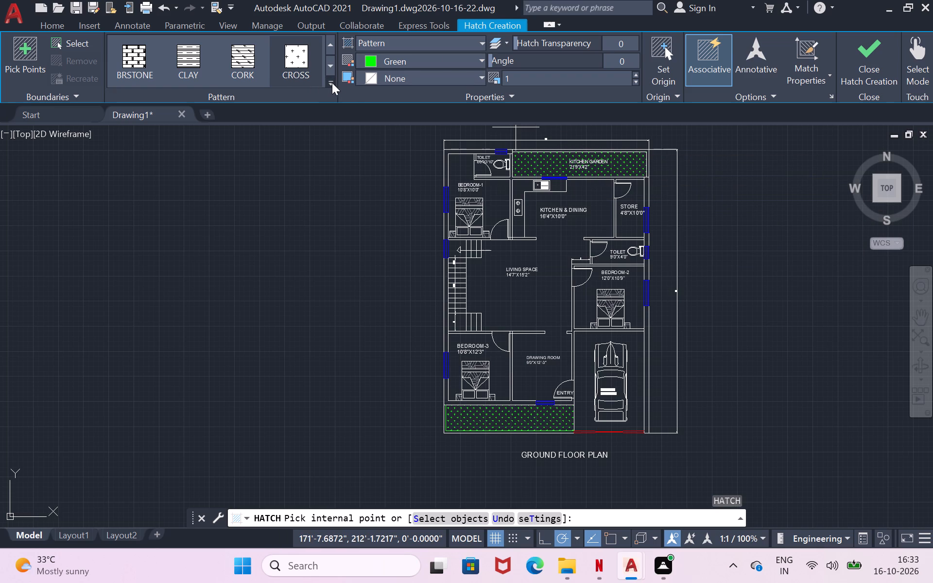
{"action": "triple_click", "coordinate": [335, 47]}
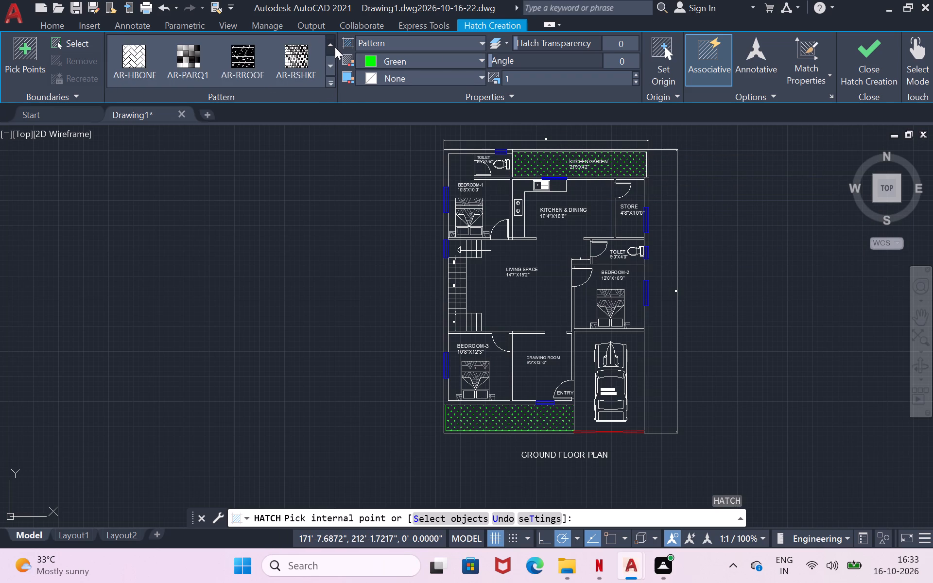
{"action": "triple_click", "coordinate": [335, 47]}
{"action": "left_click", "coordinate": [335, 47]}
{"action": "left_click", "coordinate": [120, 69]}
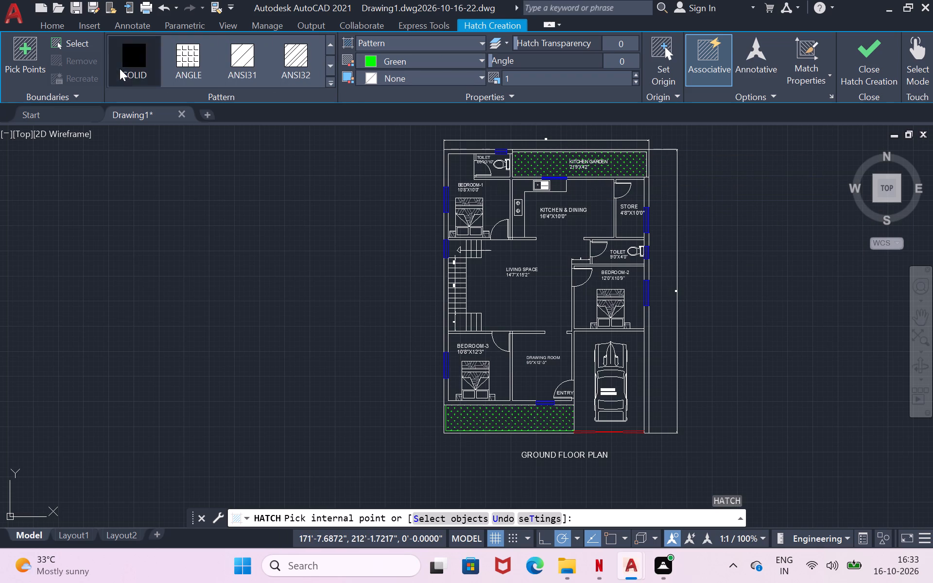
{"action": "left_click", "coordinate": [430, 58]}
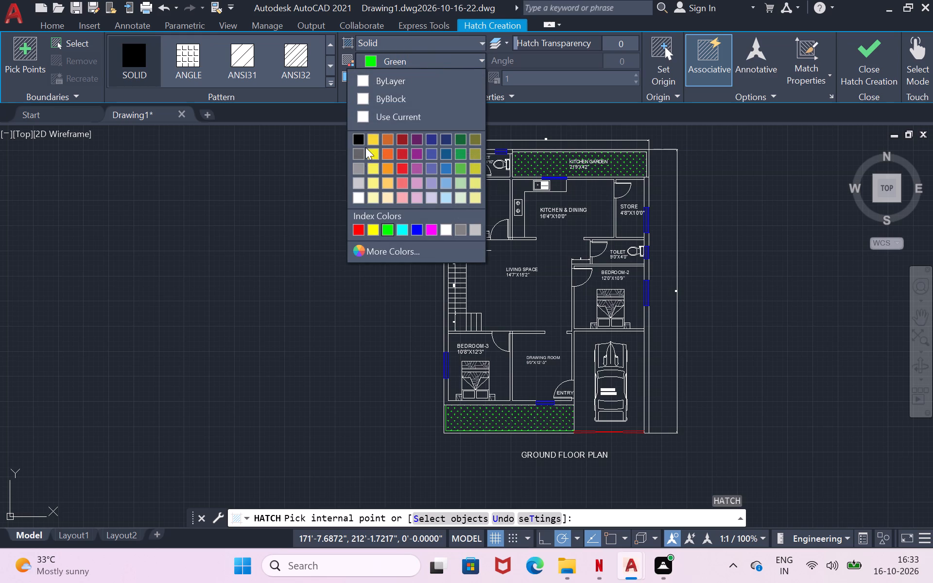
{"action": "left_click", "coordinate": [355, 155]}
{"action": "scroll", "coordinate": [457, 216], "scroll_direction": "up", "scroll_amount": 1}
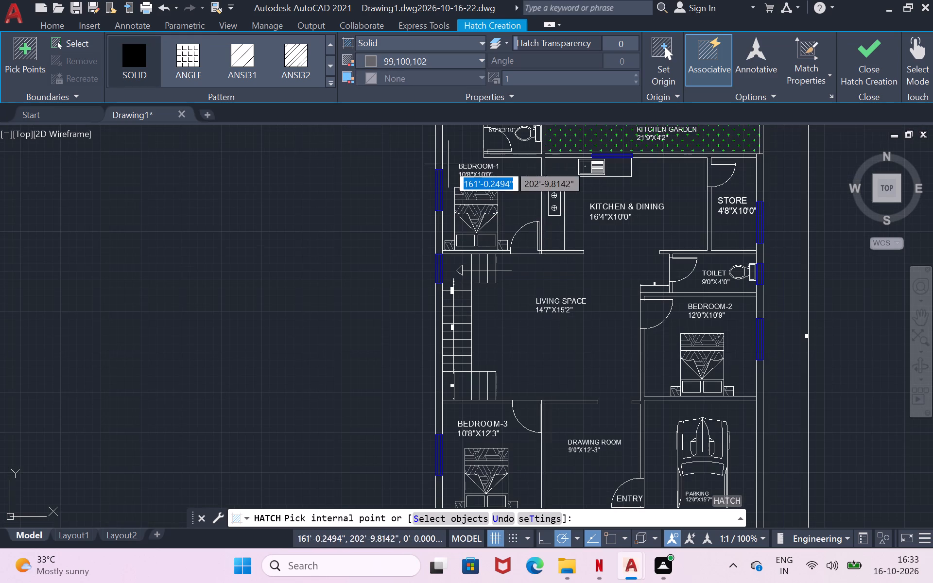
{"action": "left_click", "coordinate": [440, 231]}
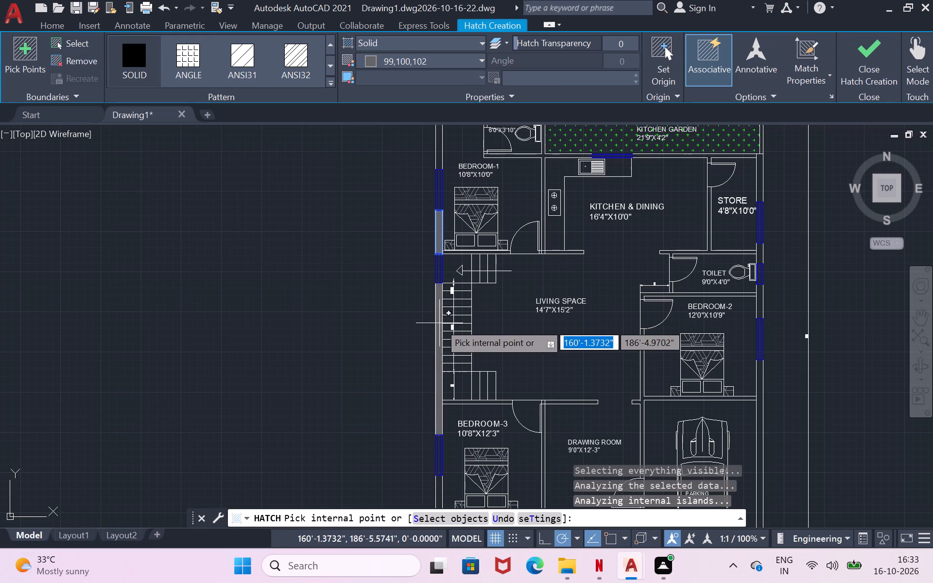
{"action": "left_click", "coordinate": [439, 323]}
Add the outer and partition walls around BEDROOM-3 and the short front wall piece by ENTRY to the solid hatch.
{"action": "scroll", "coordinate": [444, 356], "scroll_direction": "down", "scroll_amount": 2}
{"action": "scroll", "coordinate": [446, 408], "scroll_direction": "up", "scroll_amount": 2}
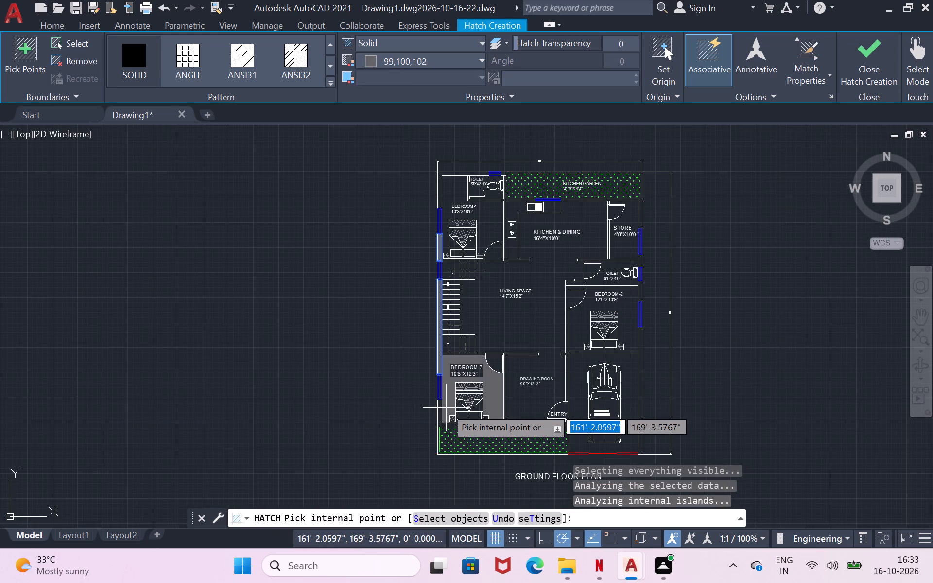
{"action": "scroll", "coordinate": [439, 419], "scroll_direction": "up", "scroll_amount": 3}
{"action": "left_click", "coordinate": [438, 419]}
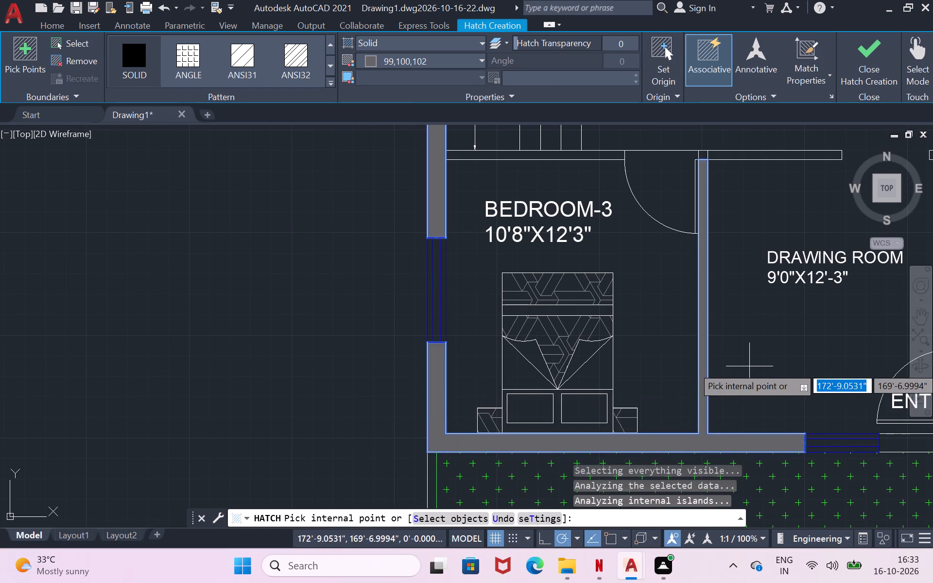
{"action": "scroll", "coordinate": [749, 366], "scroll_direction": "down", "scroll_amount": 3}
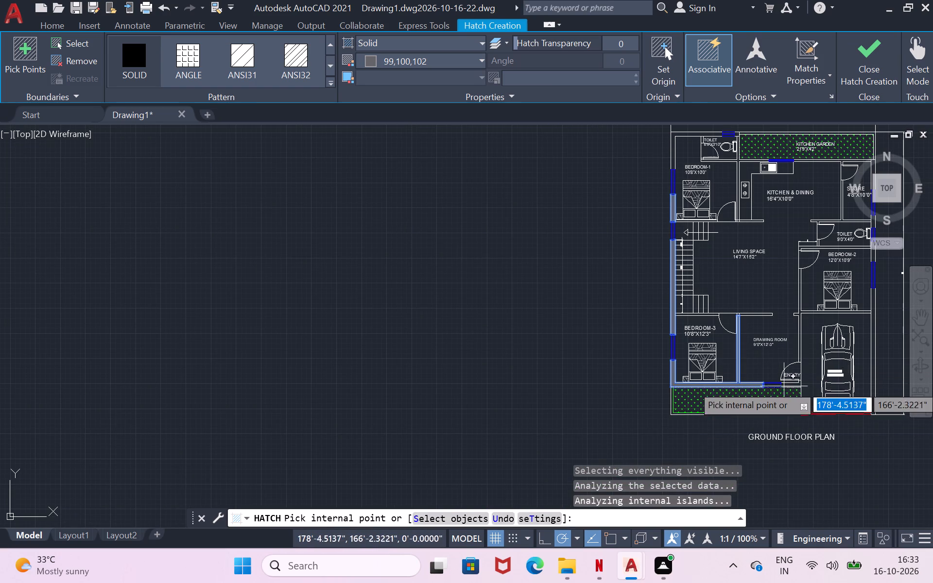
{"action": "scroll", "coordinate": [786, 381], "scroll_direction": "up", "scroll_amount": 3}
{"action": "left_click", "coordinate": [796, 406]}
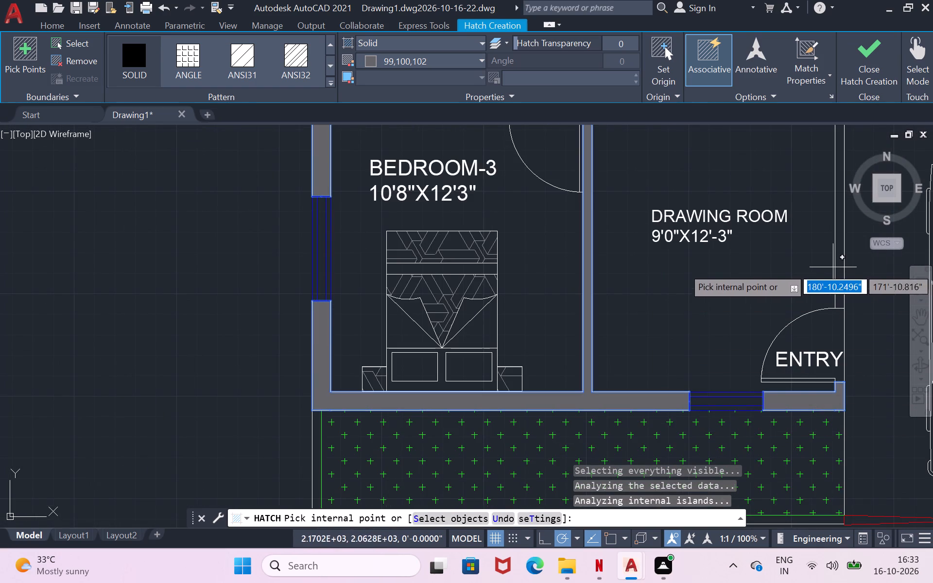
Fill the outer corner wall around BEDROOM-1 and its toilet, plus the outer wall enclosing the KITCHEN GARDEN.
{"action": "scroll", "coordinate": [699, 267], "scroll_direction": "down", "scroll_amount": 6}
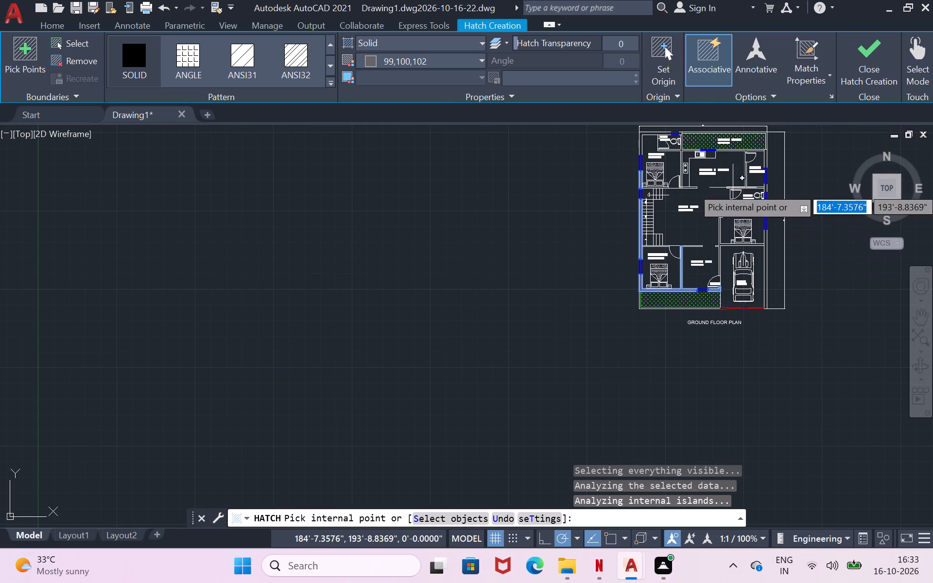
{"action": "scroll", "coordinate": [620, 127], "scroll_direction": "up", "scroll_amount": 3}
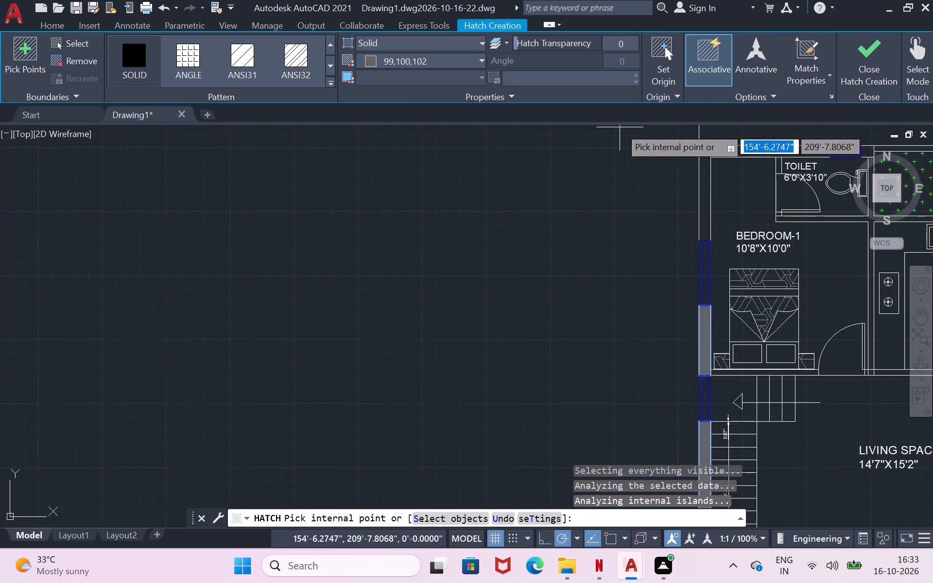
{"action": "left_click", "coordinate": [707, 161]}
{"action": "scroll", "coordinate": [701, 166], "scroll_direction": "down", "scroll_amount": 1}
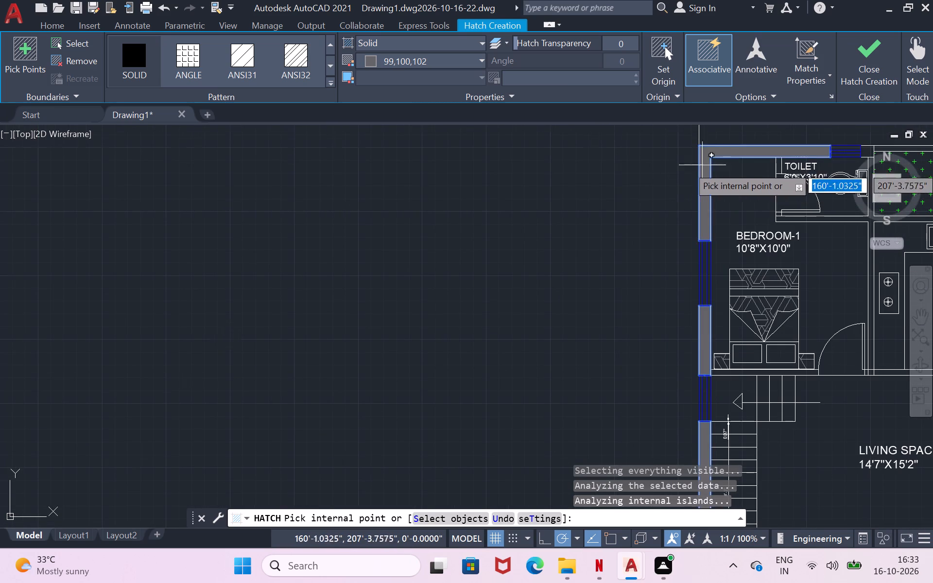
{"action": "scroll", "coordinate": [700, 167], "scroll_direction": "down", "scroll_amount": 2}
{"action": "scroll", "coordinate": [762, 169], "scroll_direction": "up", "scroll_amount": 3}
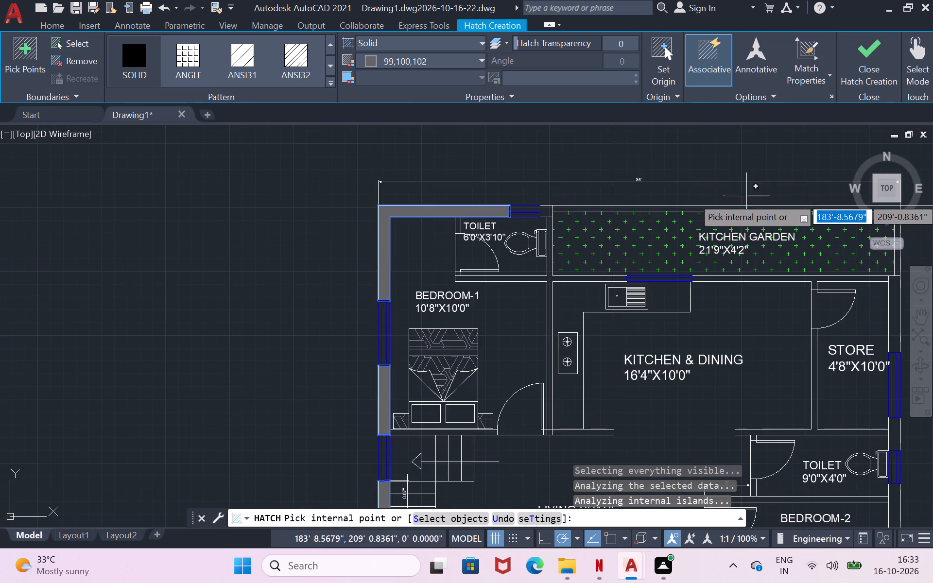
{"action": "scroll", "coordinate": [743, 199], "scroll_direction": "up", "scroll_amount": 2}
{"action": "left_click", "coordinate": [726, 221]}
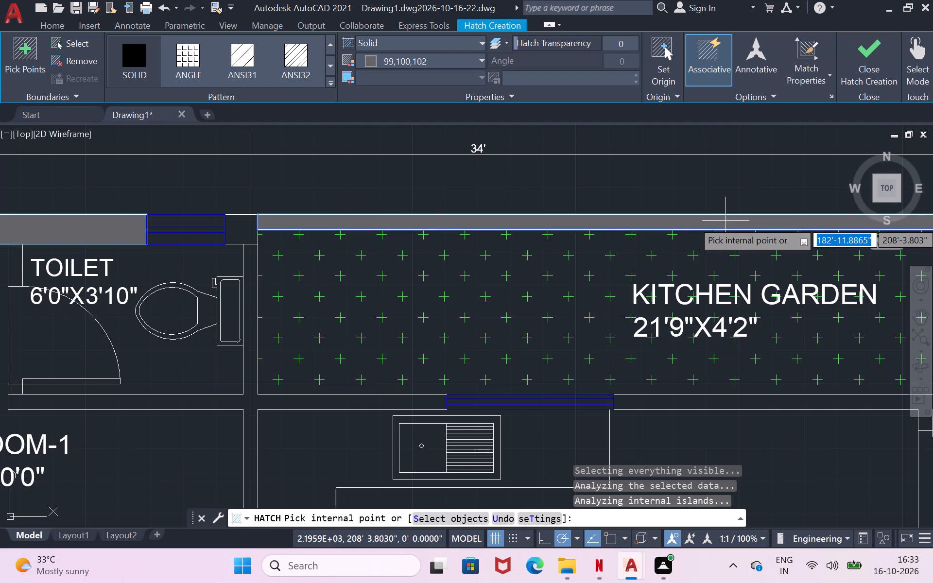
Fill the walls separating BEDROOM-1 from its toilet, the kitchen and the living space, including the small pieces at the door junction.
{"action": "scroll", "coordinate": [726, 221], "scroll_direction": "down", "scroll_amount": 2}
{"action": "scroll", "coordinate": [320, 304], "scroll_direction": "up", "scroll_amount": 1}
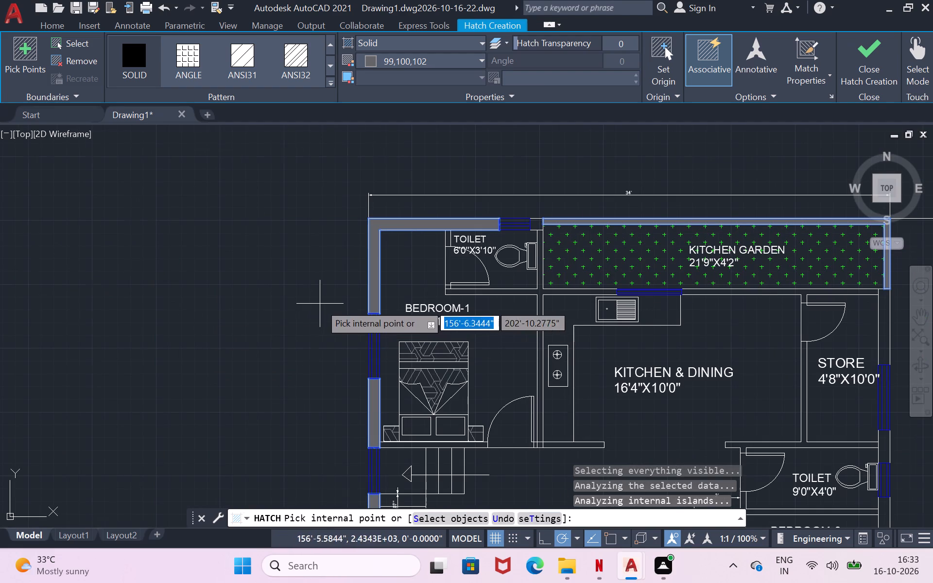
{"action": "scroll", "coordinate": [320, 304], "scroll_direction": "up", "scroll_amount": 2}
{"action": "scroll", "coordinate": [726, 247], "scroll_direction": "down", "scroll_amount": 4}
{"action": "scroll", "coordinate": [872, 245], "scroll_direction": "up", "scroll_amount": 3}
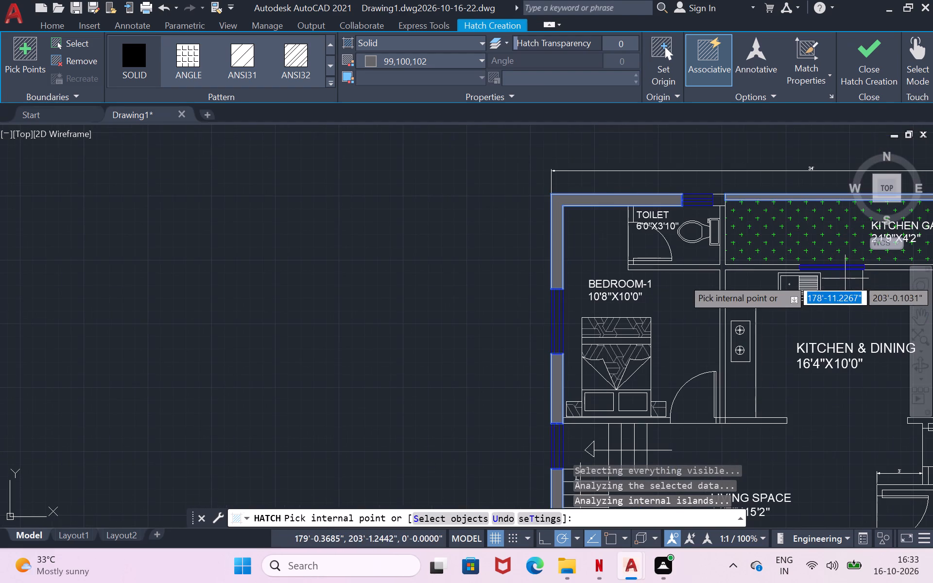
{"action": "scroll", "coordinate": [674, 270], "scroll_direction": "up", "scroll_amount": 1}
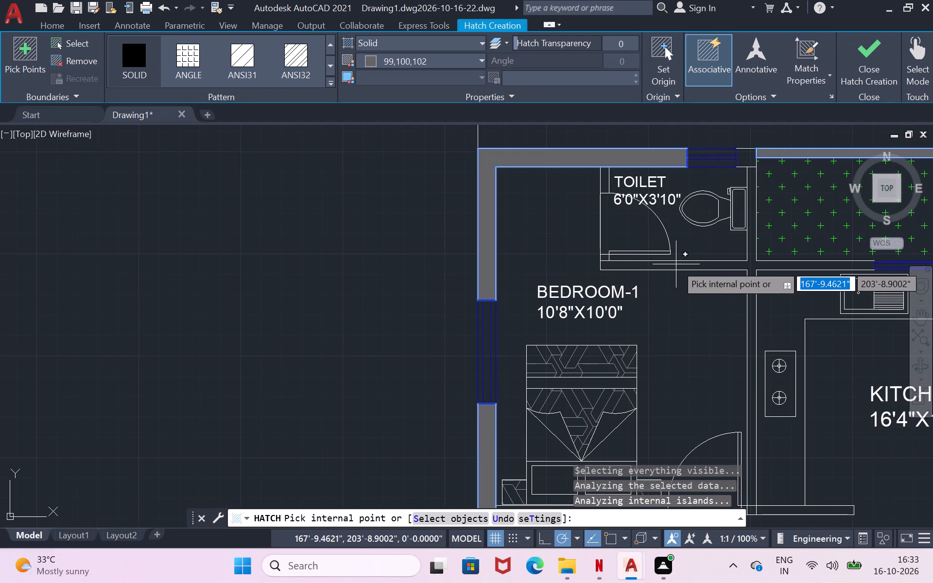
{"action": "left_click", "coordinate": [676, 264]}
{"action": "scroll", "coordinate": [737, 245], "scroll_direction": "down", "scroll_amount": 3}
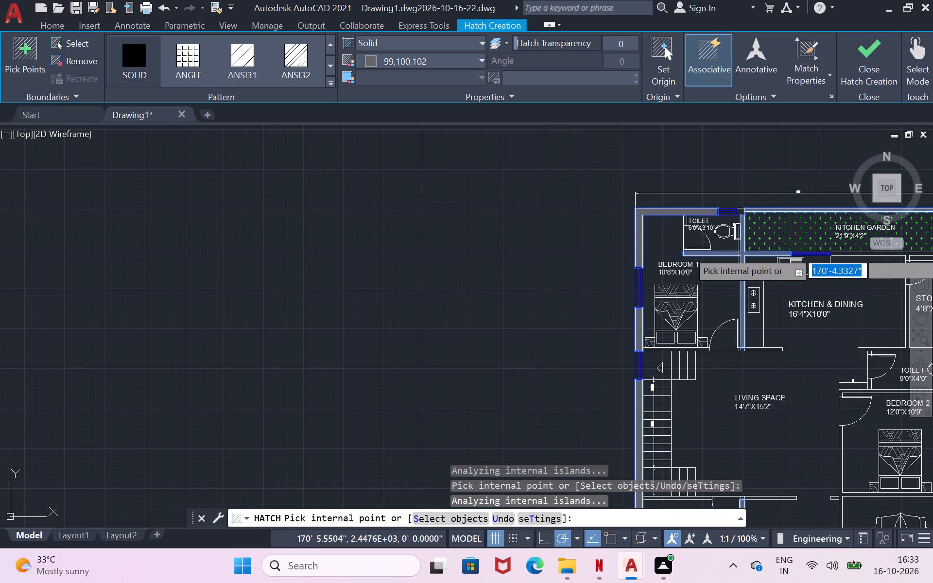
{"action": "scroll", "coordinate": [767, 351], "scroll_direction": "up", "scroll_amount": 2}
{"action": "left_click", "coordinate": [766, 347]}
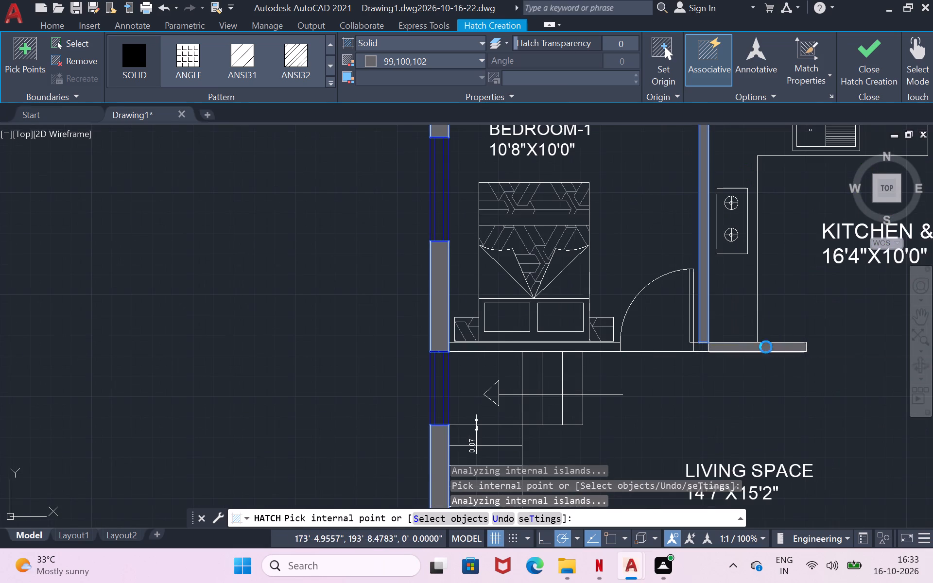
{"action": "scroll", "coordinate": [679, 340], "scroll_direction": "up", "scroll_amount": 2}
{"action": "left_click", "coordinate": [745, 358]}
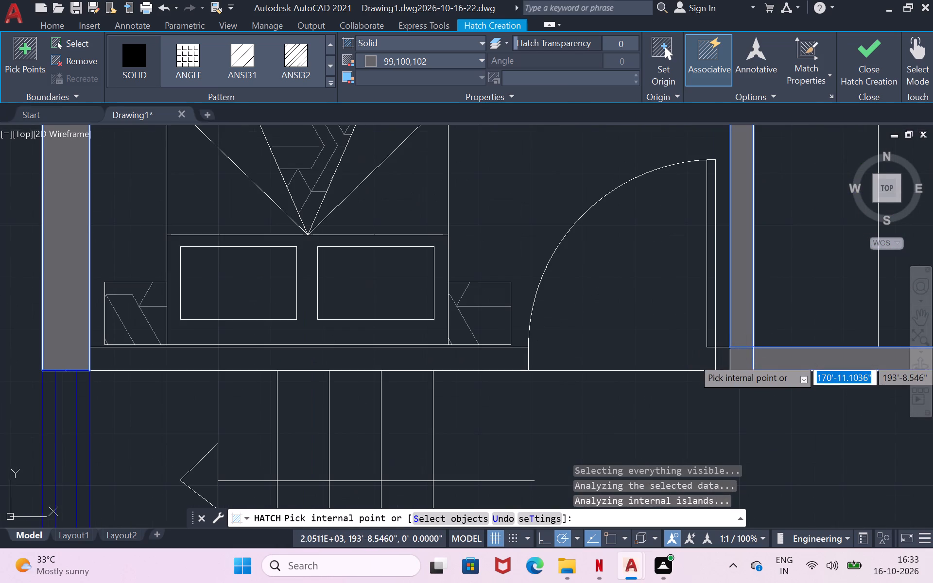
{"action": "left_click", "coordinate": [725, 367]}
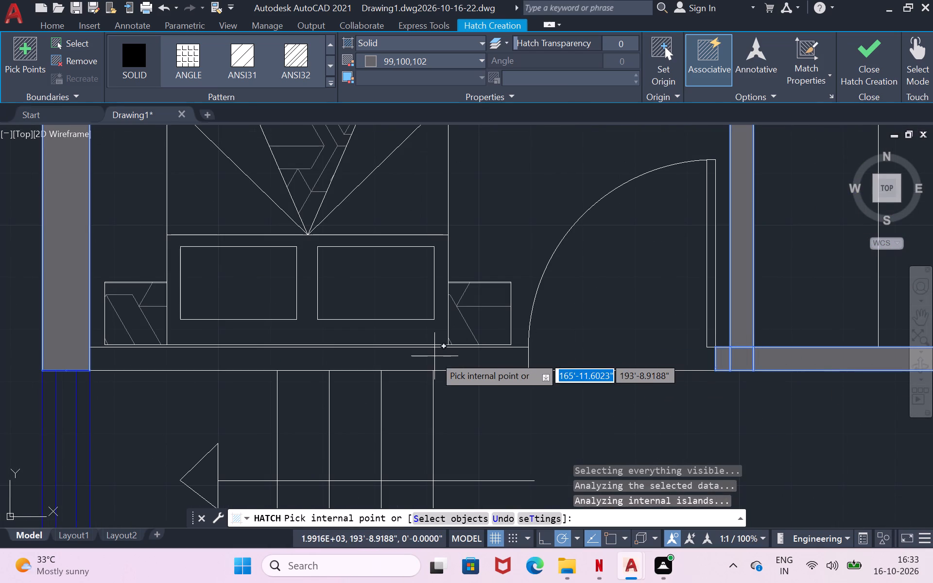
{"action": "left_click", "coordinate": [432, 359]}
Fill the STORE's partition walls, the wall between kitchen and KITCHEN GARDEN, and the outer wall piece above the STORE window.
{"action": "scroll", "coordinate": [433, 358], "scroll_direction": "down", "scroll_amount": 3}
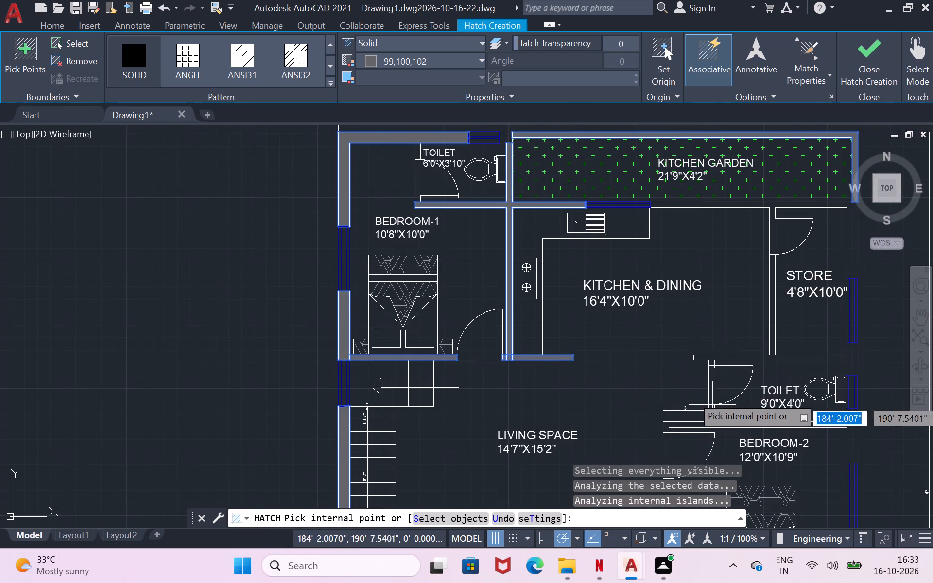
{"action": "scroll", "coordinate": [748, 356], "scroll_direction": "up", "scroll_amount": 1}
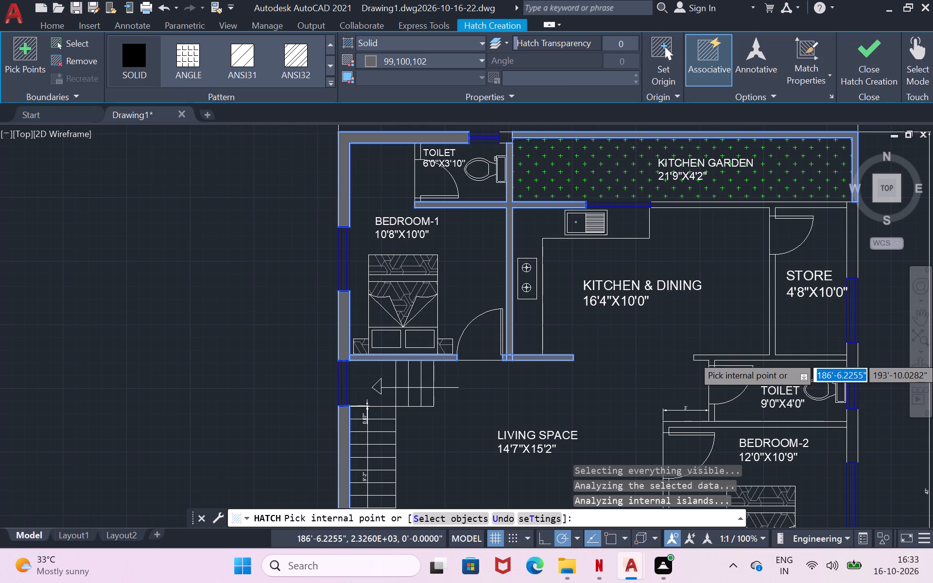
{"action": "left_click", "coordinate": [749, 360]}
{"action": "scroll", "coordinate": [770, 341], "scroll_direction": "down", "scroll_amount": 2}
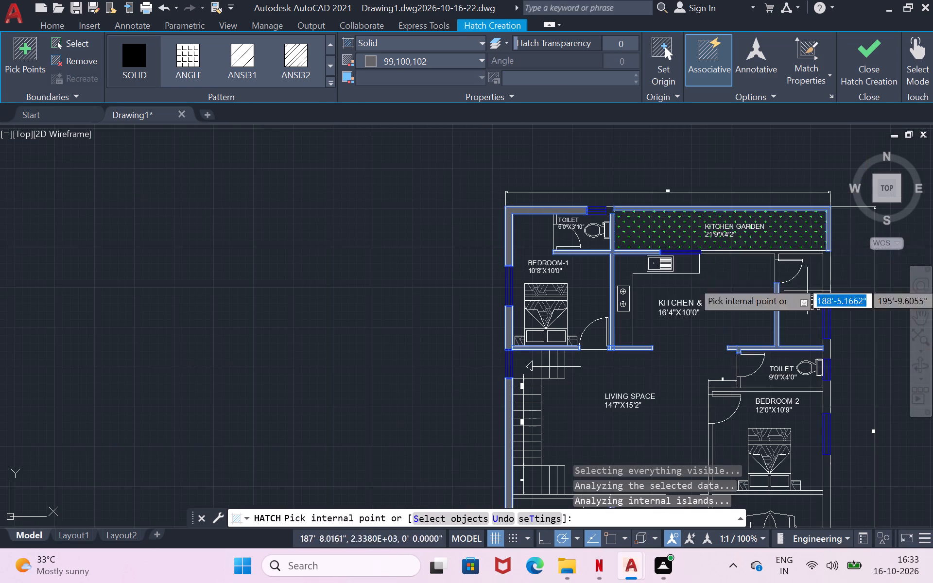
{"action": "scroll", "coordinate": [815, 240], "scroll_direction": "up", "scroll_amount": 2}
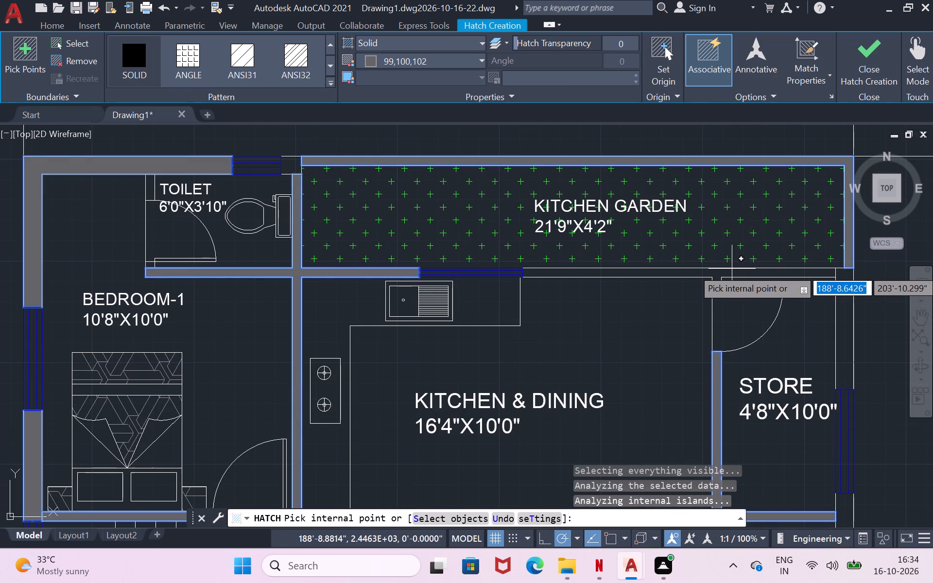
{"action": "left_click", "coordinate": [732, 269]}
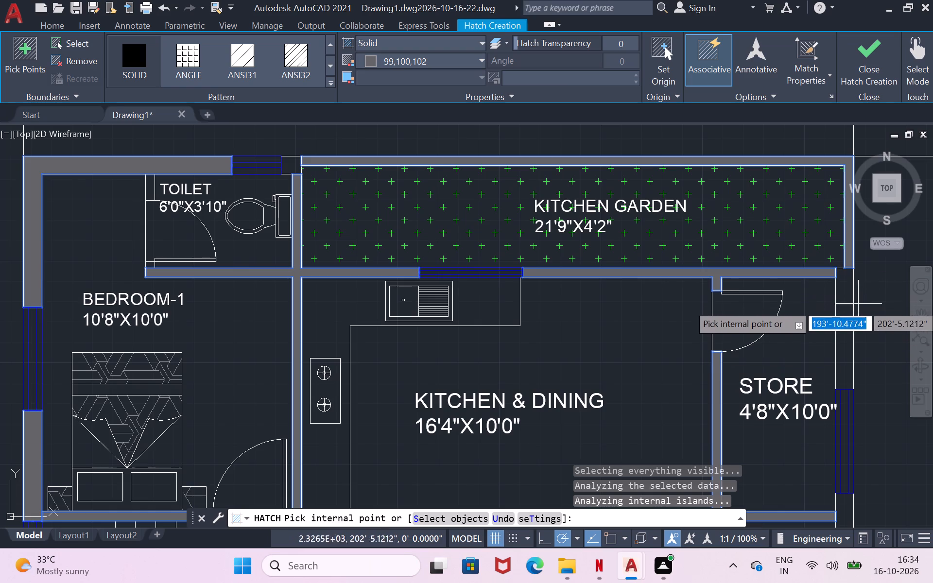
{"action": "left_click", "coordinate": [839, 315]}
Fill the outer wall pieces beside the 9'0"X4'0" TOILET, its wall shared with BEDROOM-2, and the short piece at the toilet door.
{"action": "scroll", "coordinate": [839, 315], "scroll_direction": "down", "scroll_amount": 3}
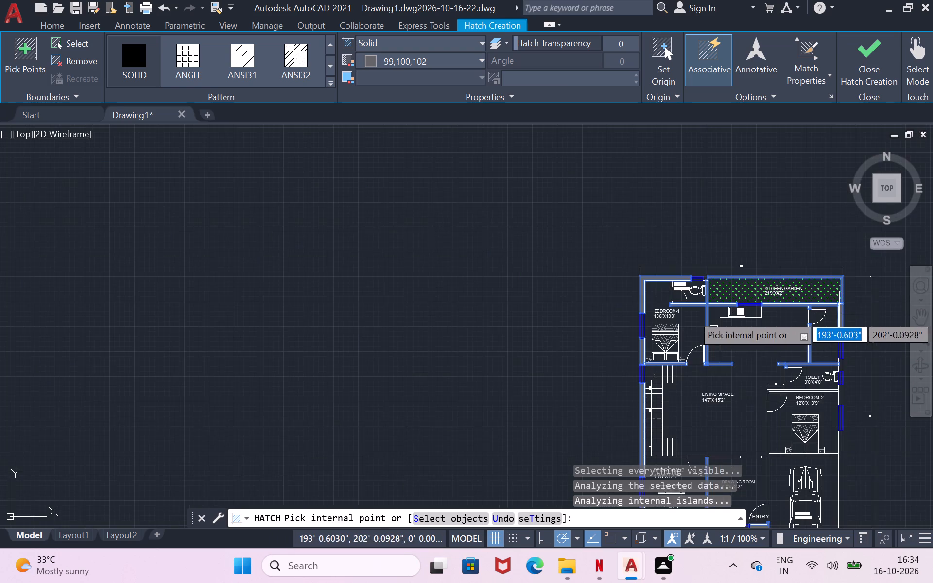
{"action": "scroll", "coordinate": [840, 386], "scroll_direction": "up", "scroll_amount": 3}
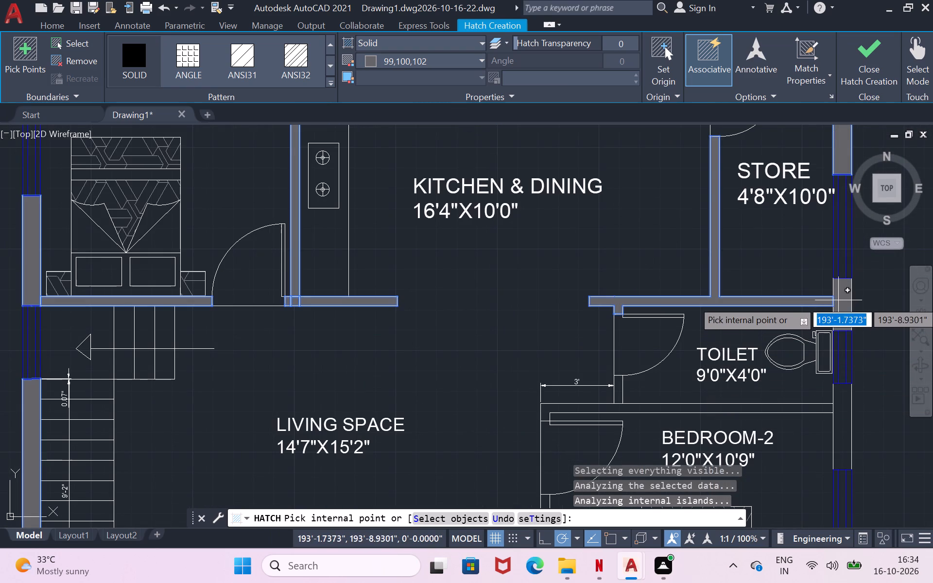
{"action": "left_click", "coordinate": [838, 300]}
{"action": "left_click", "coordinate": [842, 414]}
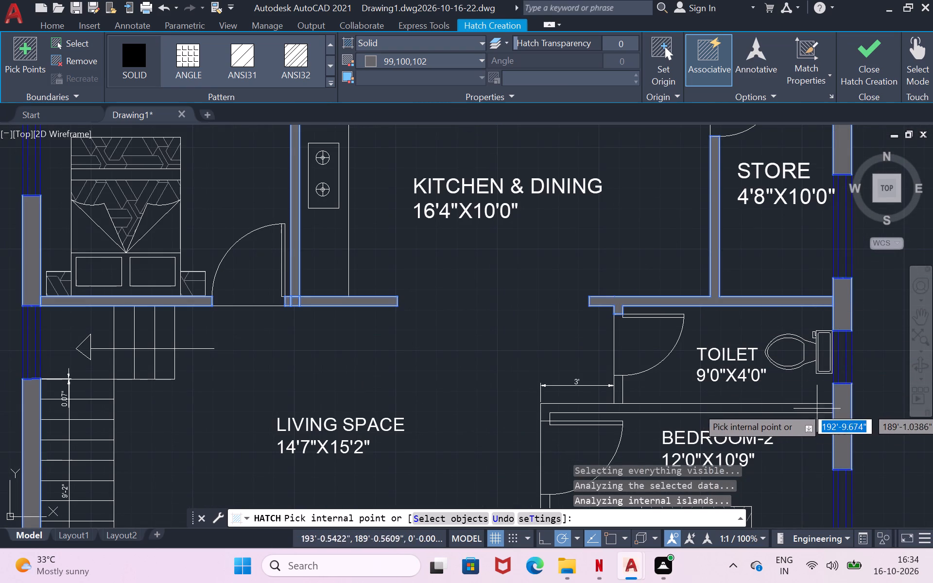
{"action": "left_click", "coordinate": [812, 406]}
{"action": "scroll", "coordinate": [812, 406], "scroll_direction": "down", "scroll_amount": 3}
{"action": "scroll", "coordinate": [779, 459], "scroll_direction": "up", "scroll_amount": 1}
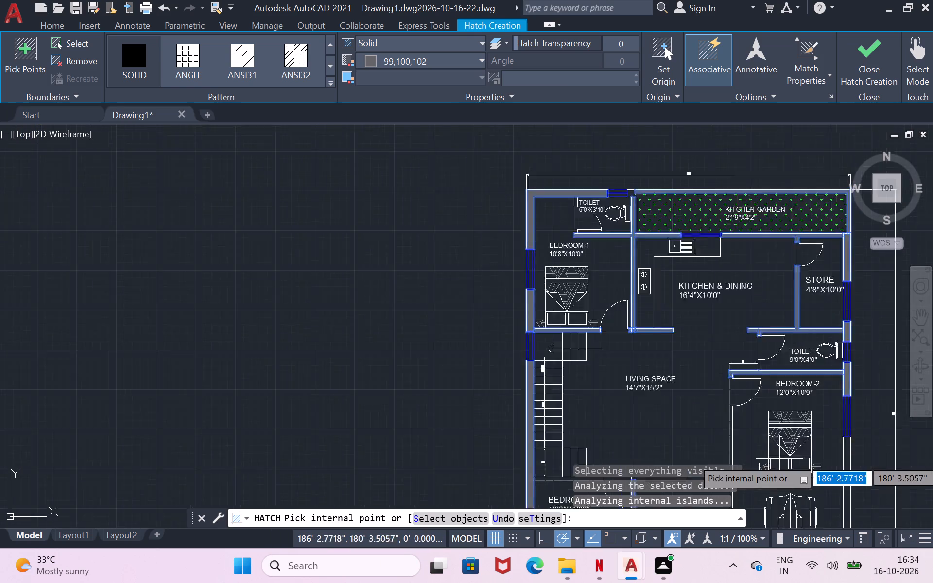
{"action": "scroll", "coordinate": [779, 459], "scroll_direction": "up", "scroll_amount": 2}
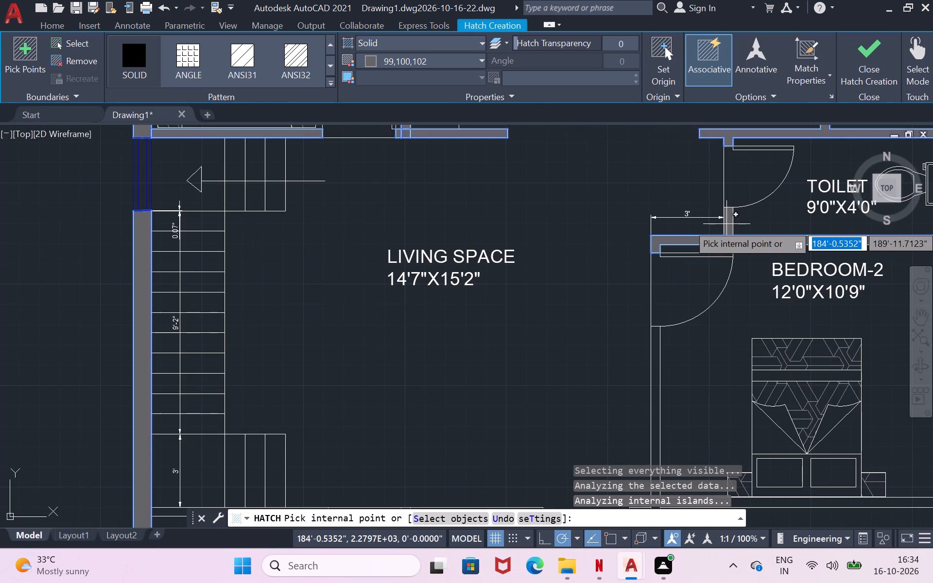
{"action": "left_click", "coordinate": [726, 224]}
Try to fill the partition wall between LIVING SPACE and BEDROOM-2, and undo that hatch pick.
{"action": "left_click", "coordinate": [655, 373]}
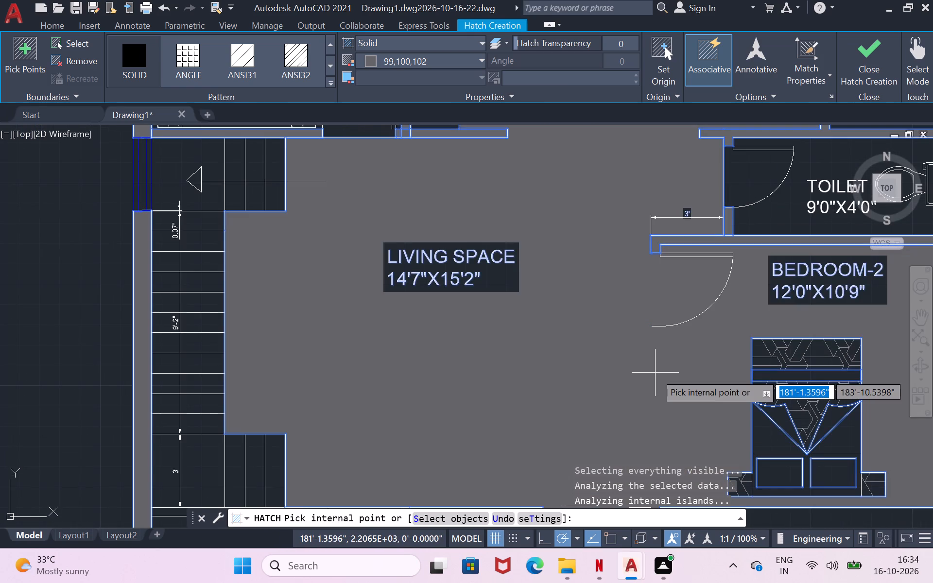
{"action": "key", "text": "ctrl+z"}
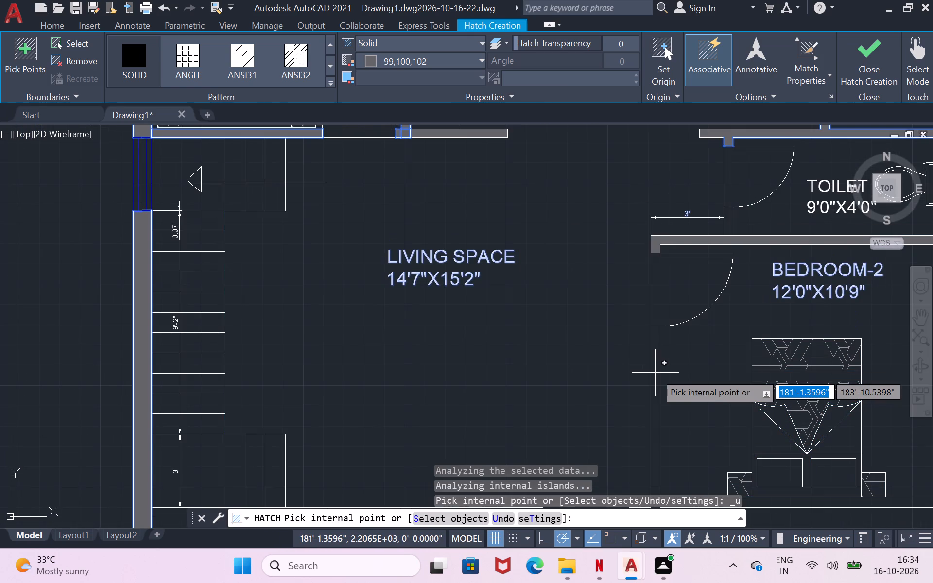
Fill the outer wall running from the BEDROOM-2 window down alongside PARKING, undoing any stray fill of the parking area.
{"action": "scroll", "coordinate": [680, 352], "scroll_direction": "down", "scroll_amount": 2}
{"action": "left_click", "coordinate": [801, 379]}
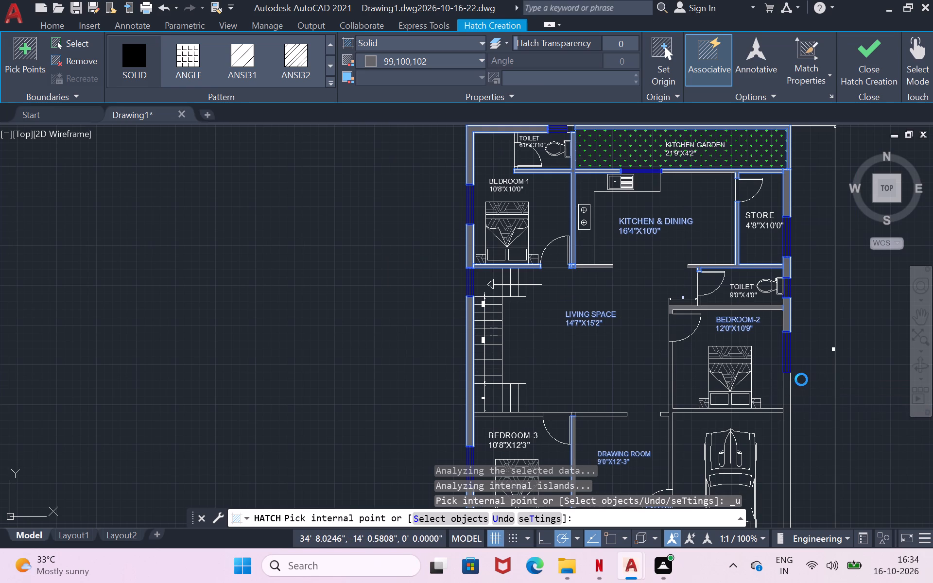
{"action": "left_click", "coordinate": [597, 295]}
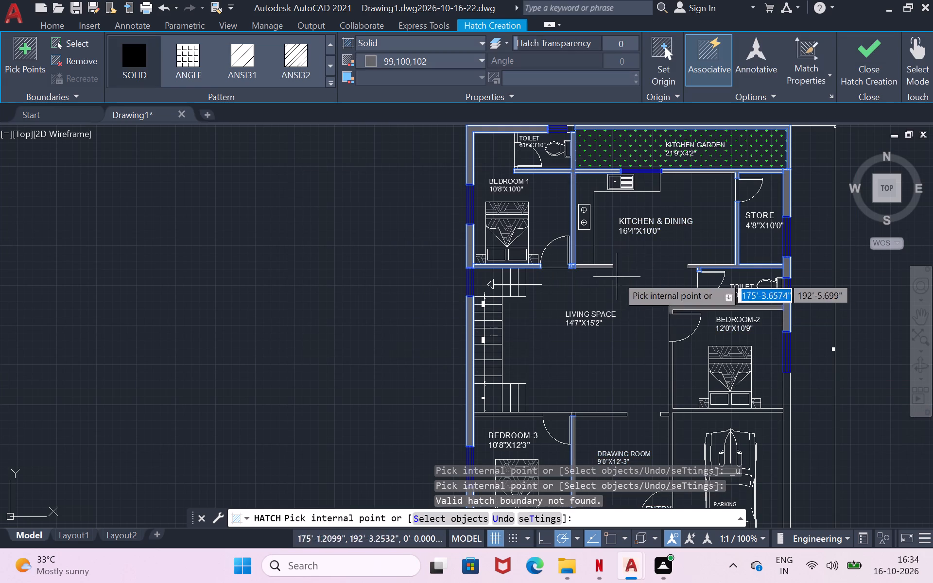
{"action": "left_click", "coordinate": [816, 344]}
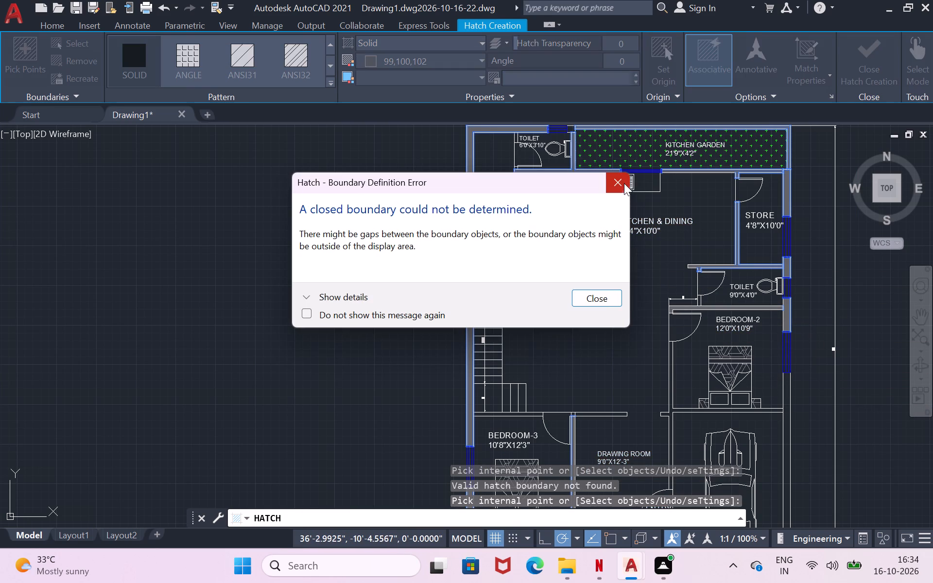
{"action": "left_click", "coordinate": [624, 183]}
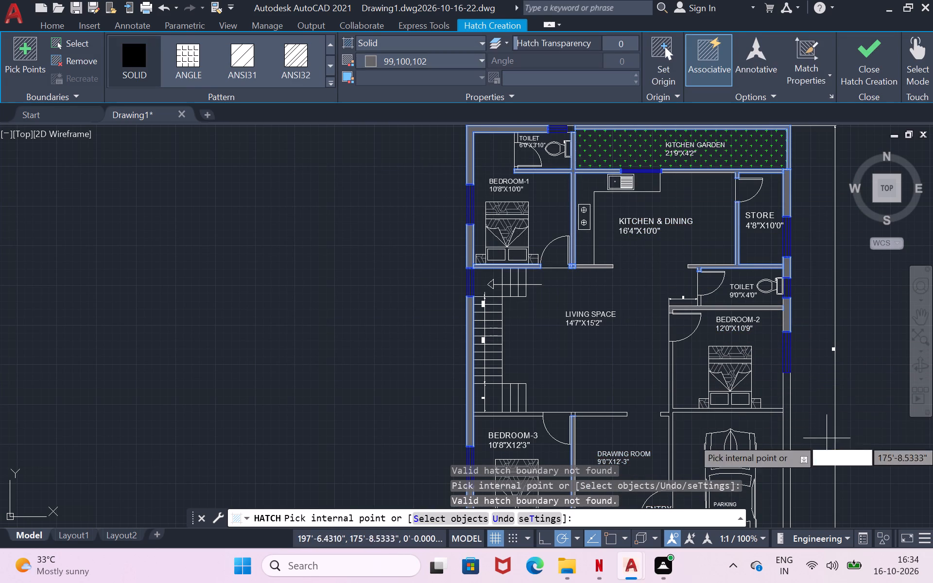
{"action": "scroll", "coordinate": [785, 472], "scroll_direction": "up", "scroll_amount": 2}
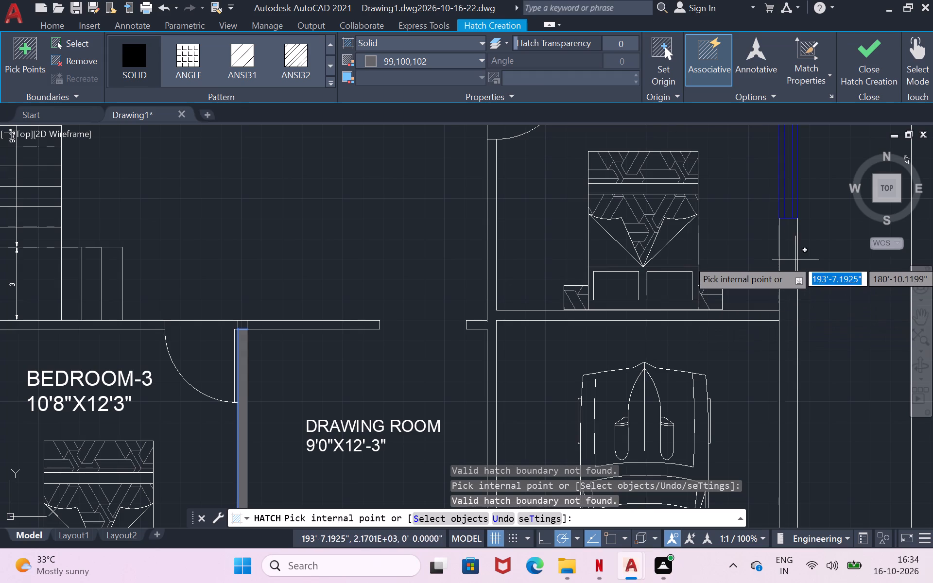
{"action": "left_click", "coordinate": [794, 262]}
{"action": "left_click", "coordinate": [748, 328]}
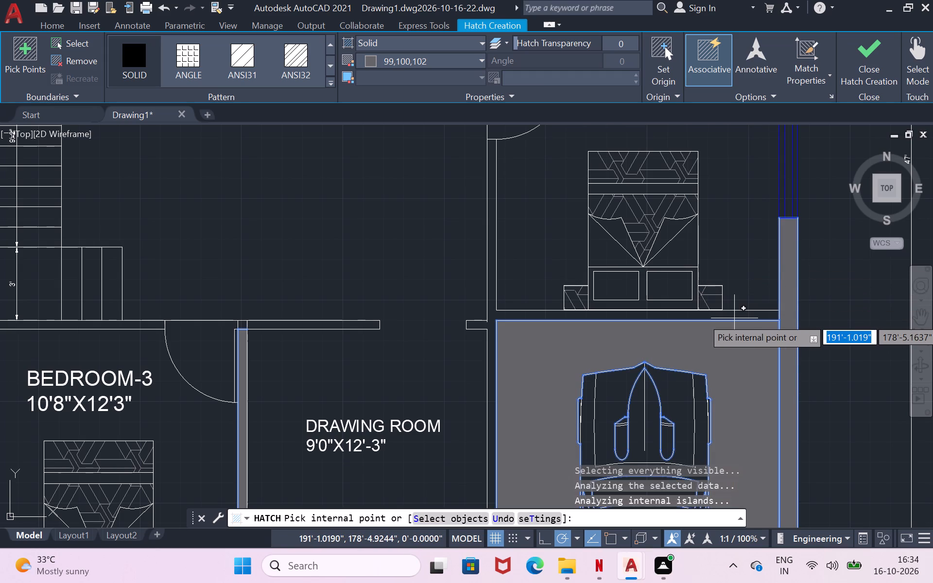
{"action": "key", "text": "ctrl+z"}
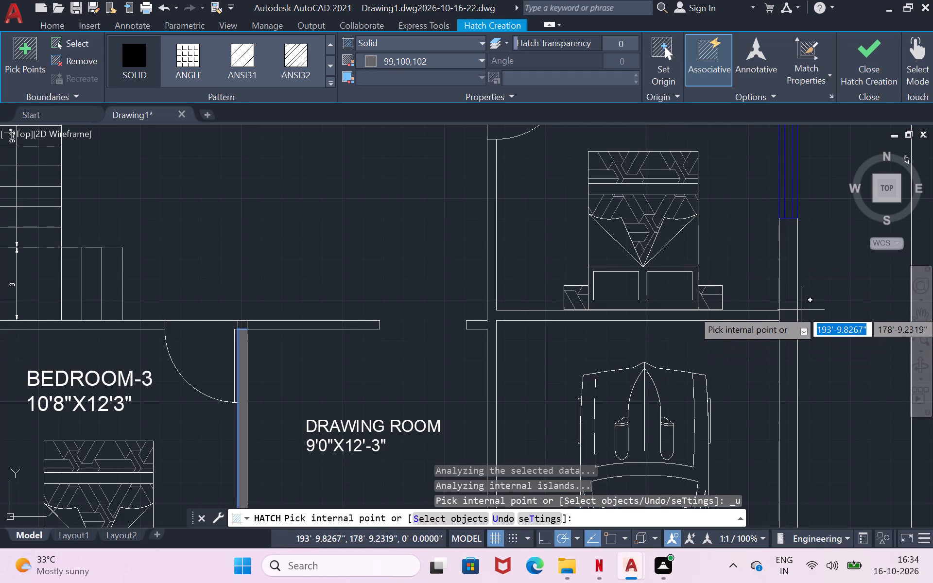
{"action": "left_click", "coordinate": [790, 299]}
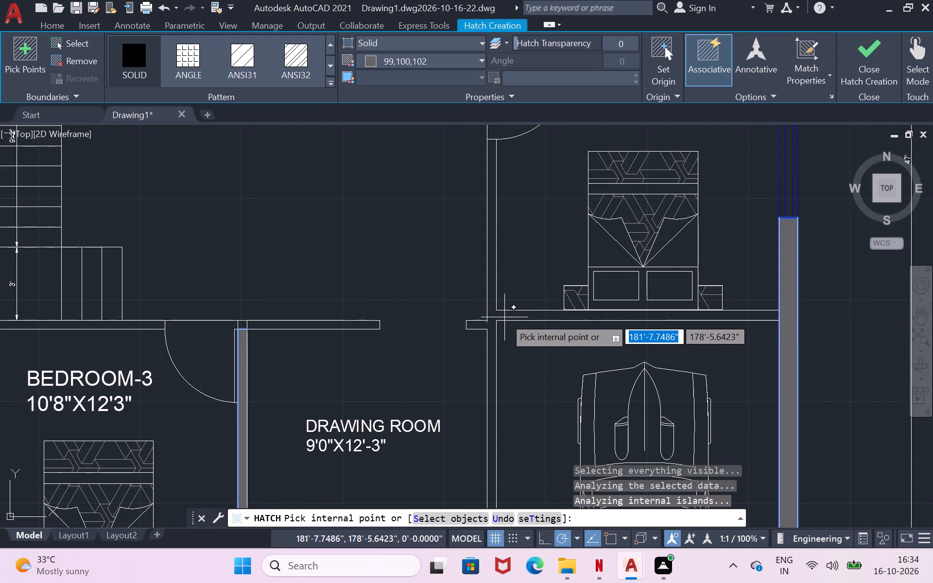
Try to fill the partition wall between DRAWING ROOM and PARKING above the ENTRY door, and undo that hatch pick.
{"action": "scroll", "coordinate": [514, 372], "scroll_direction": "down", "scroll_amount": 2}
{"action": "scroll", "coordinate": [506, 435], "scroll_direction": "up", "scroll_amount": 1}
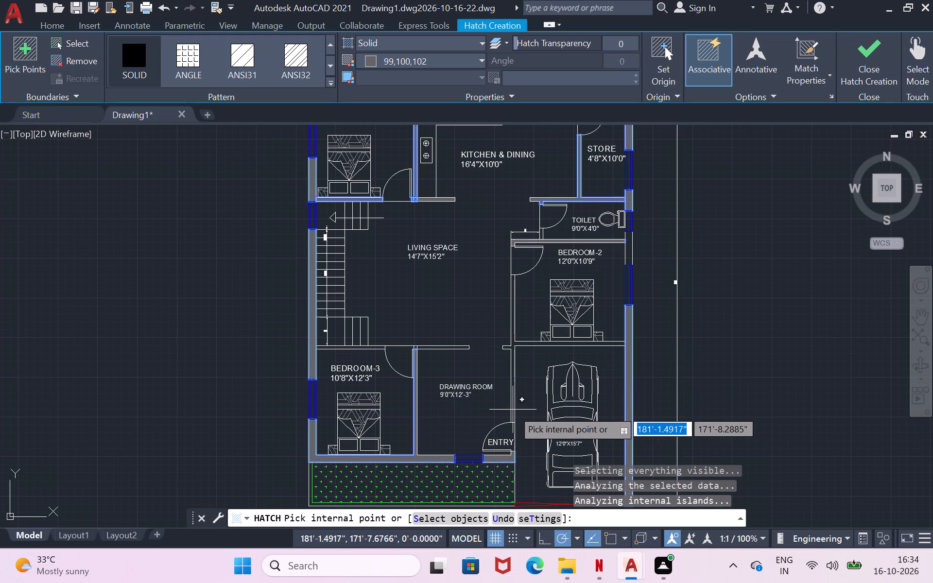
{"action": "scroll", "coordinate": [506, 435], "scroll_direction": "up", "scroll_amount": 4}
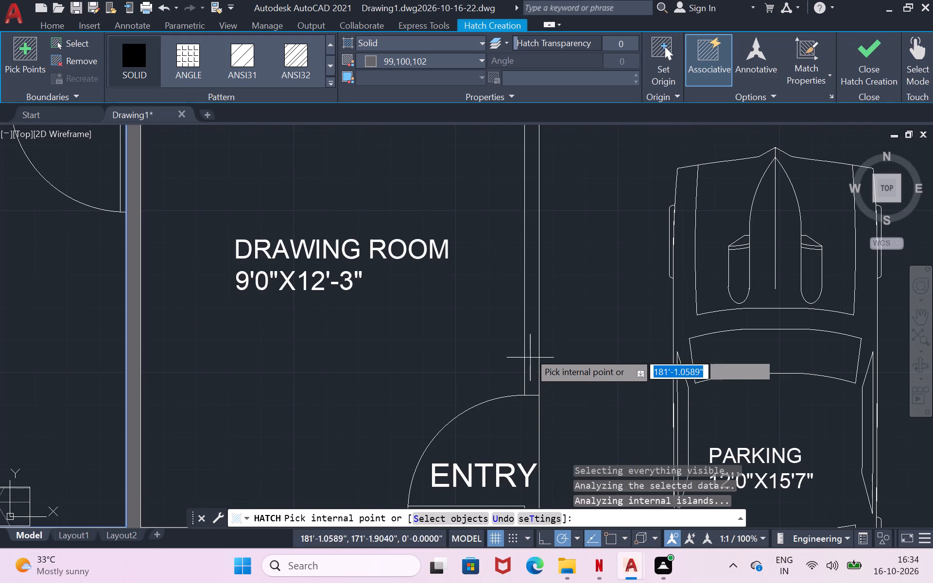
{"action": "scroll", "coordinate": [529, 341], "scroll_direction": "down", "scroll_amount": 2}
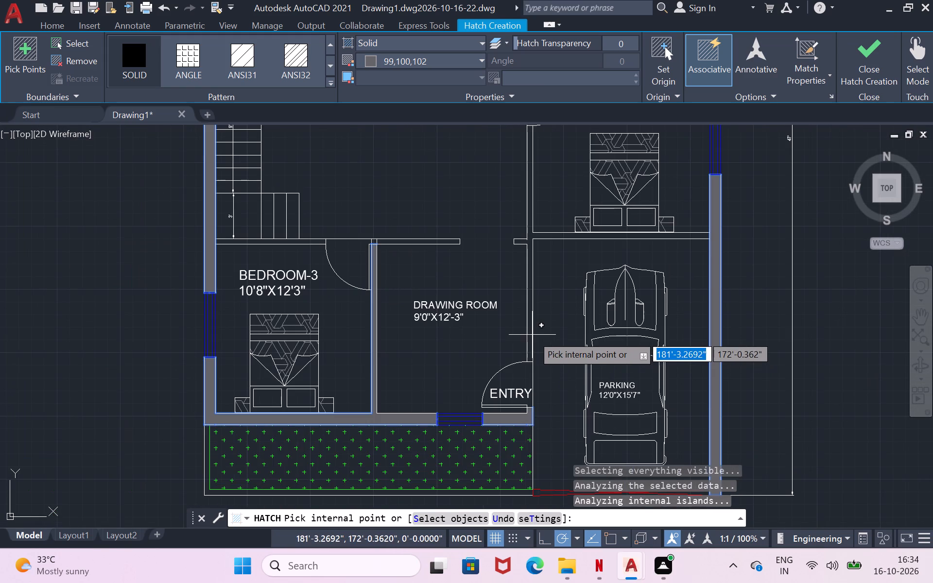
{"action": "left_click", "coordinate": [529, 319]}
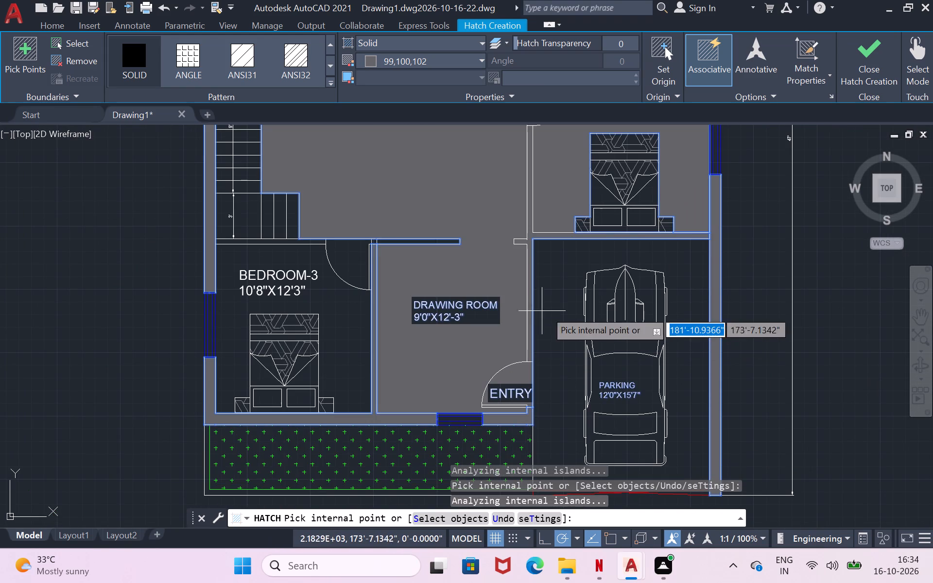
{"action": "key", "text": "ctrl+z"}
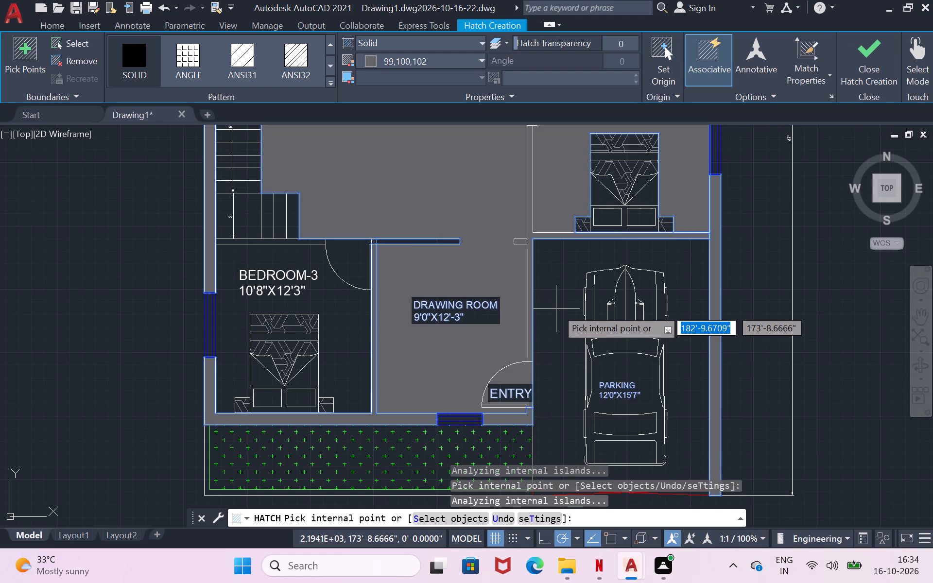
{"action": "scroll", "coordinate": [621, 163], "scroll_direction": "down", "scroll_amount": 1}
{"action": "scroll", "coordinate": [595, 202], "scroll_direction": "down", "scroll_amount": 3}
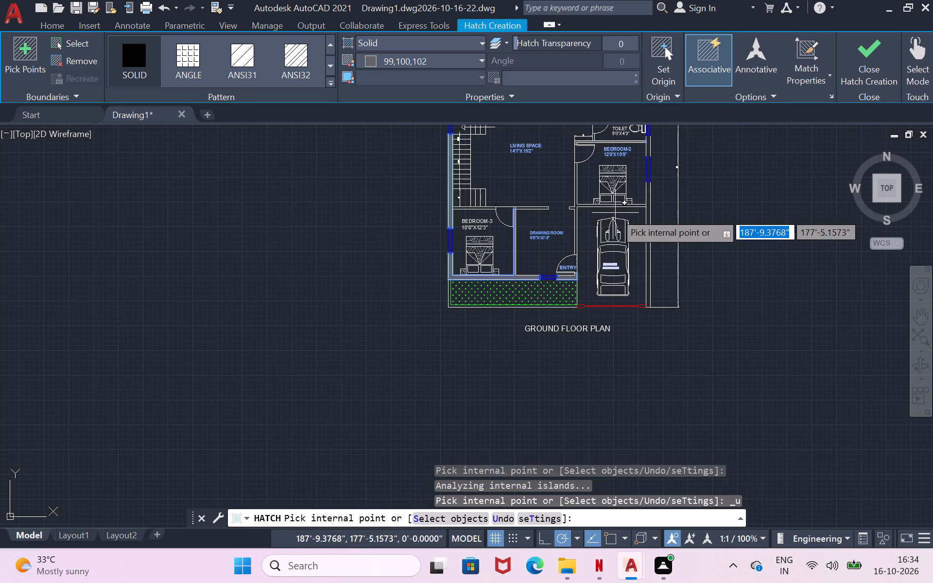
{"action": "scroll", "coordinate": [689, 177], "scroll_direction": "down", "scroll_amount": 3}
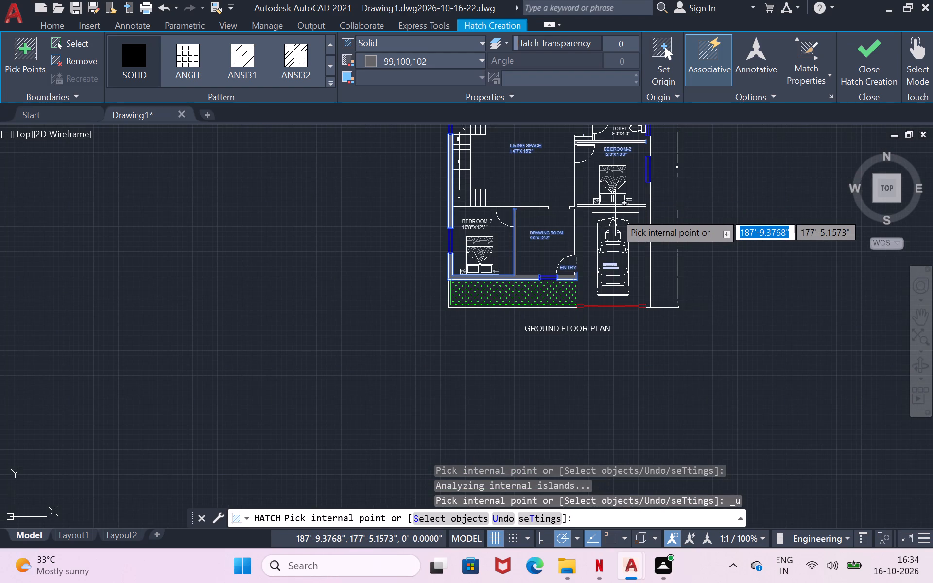
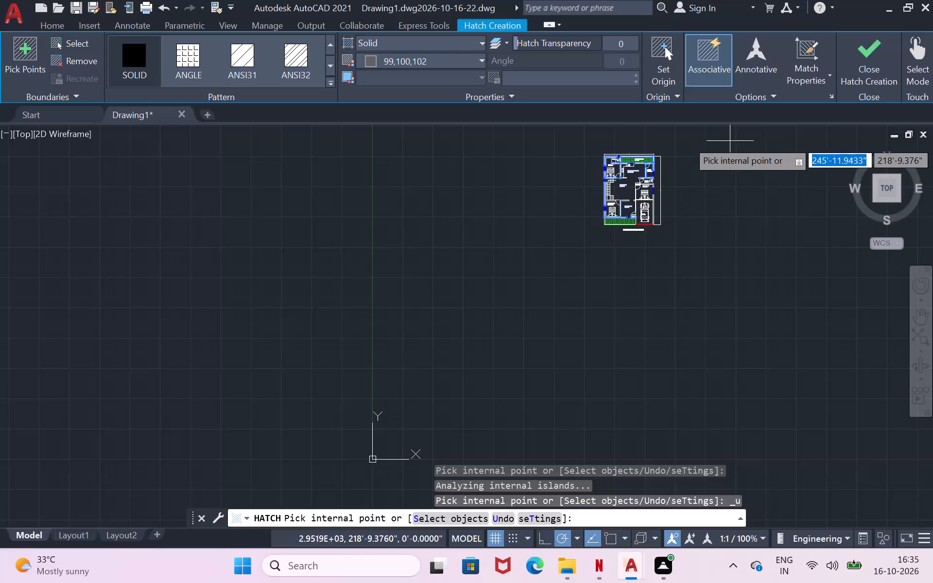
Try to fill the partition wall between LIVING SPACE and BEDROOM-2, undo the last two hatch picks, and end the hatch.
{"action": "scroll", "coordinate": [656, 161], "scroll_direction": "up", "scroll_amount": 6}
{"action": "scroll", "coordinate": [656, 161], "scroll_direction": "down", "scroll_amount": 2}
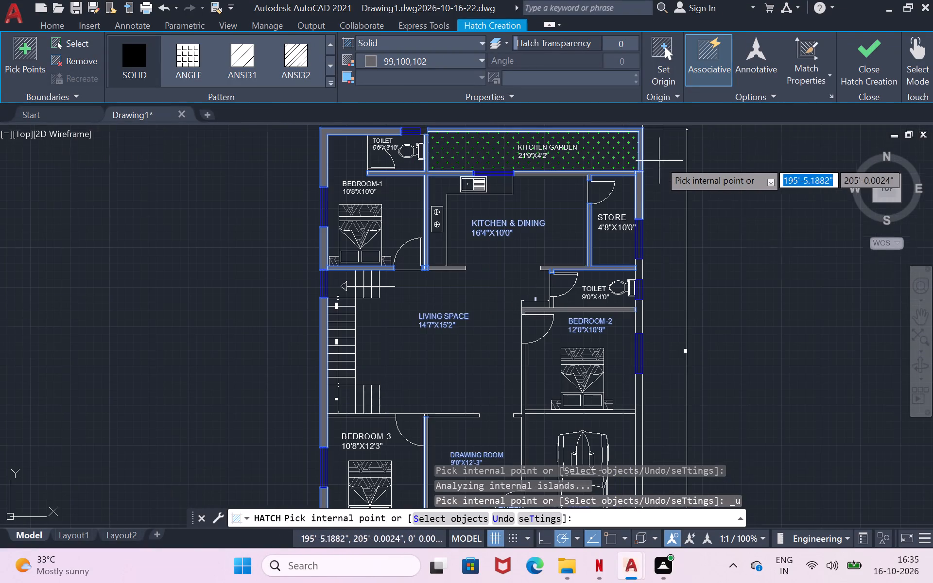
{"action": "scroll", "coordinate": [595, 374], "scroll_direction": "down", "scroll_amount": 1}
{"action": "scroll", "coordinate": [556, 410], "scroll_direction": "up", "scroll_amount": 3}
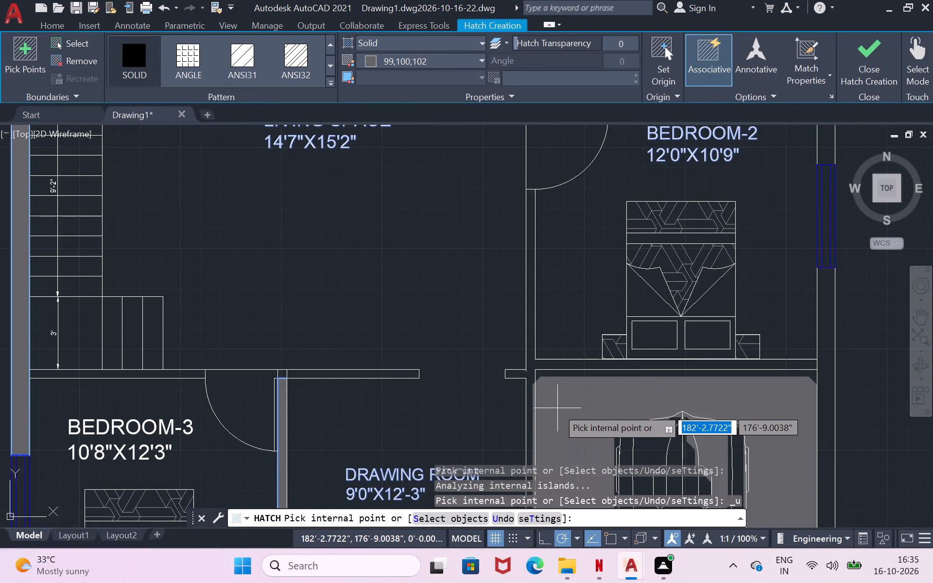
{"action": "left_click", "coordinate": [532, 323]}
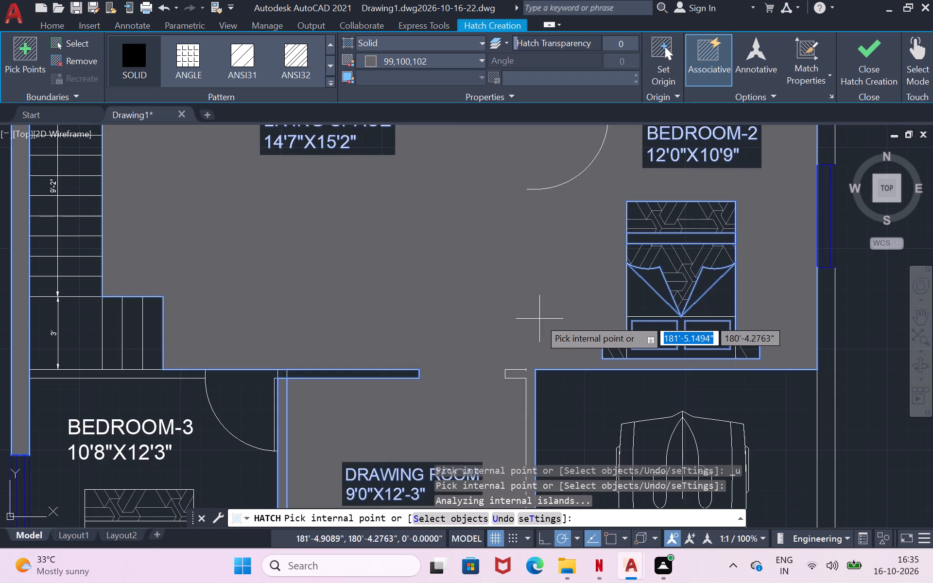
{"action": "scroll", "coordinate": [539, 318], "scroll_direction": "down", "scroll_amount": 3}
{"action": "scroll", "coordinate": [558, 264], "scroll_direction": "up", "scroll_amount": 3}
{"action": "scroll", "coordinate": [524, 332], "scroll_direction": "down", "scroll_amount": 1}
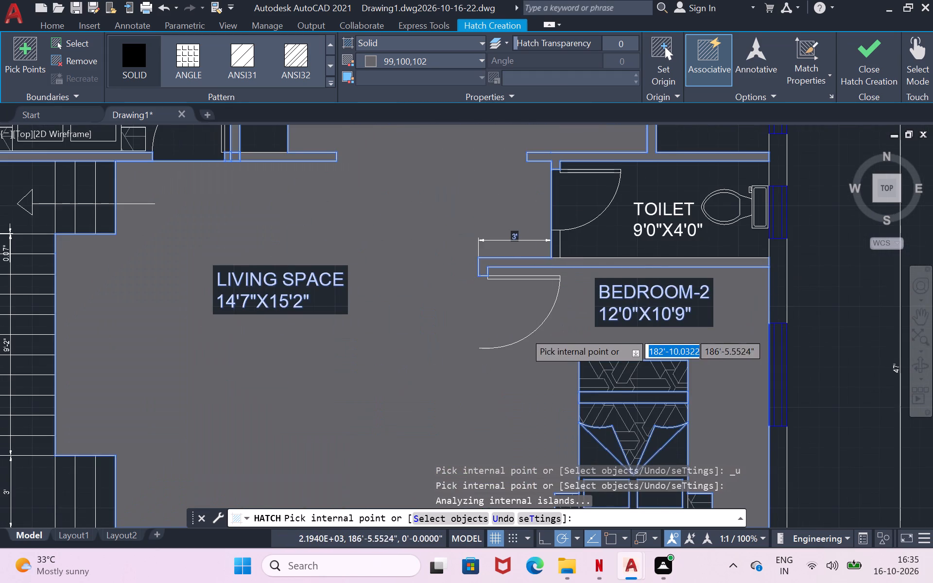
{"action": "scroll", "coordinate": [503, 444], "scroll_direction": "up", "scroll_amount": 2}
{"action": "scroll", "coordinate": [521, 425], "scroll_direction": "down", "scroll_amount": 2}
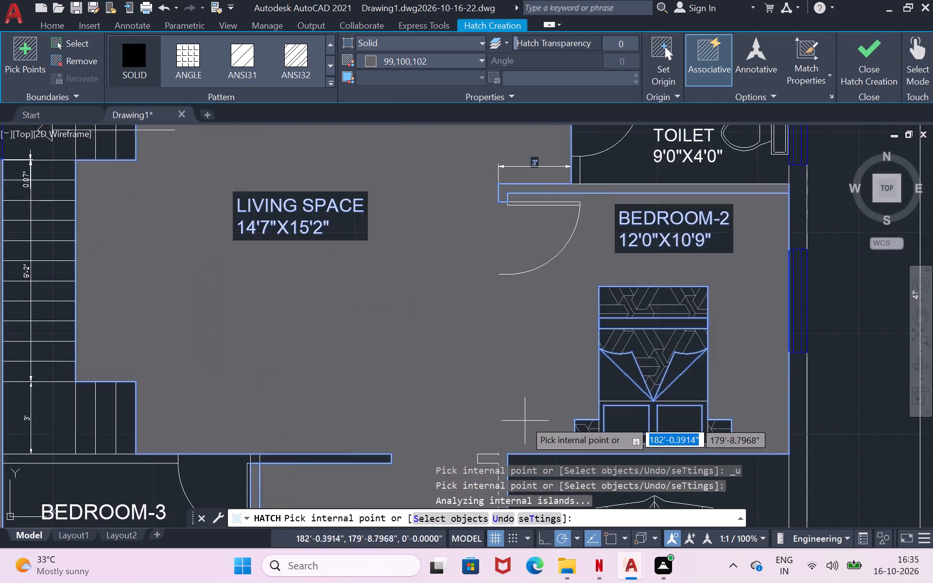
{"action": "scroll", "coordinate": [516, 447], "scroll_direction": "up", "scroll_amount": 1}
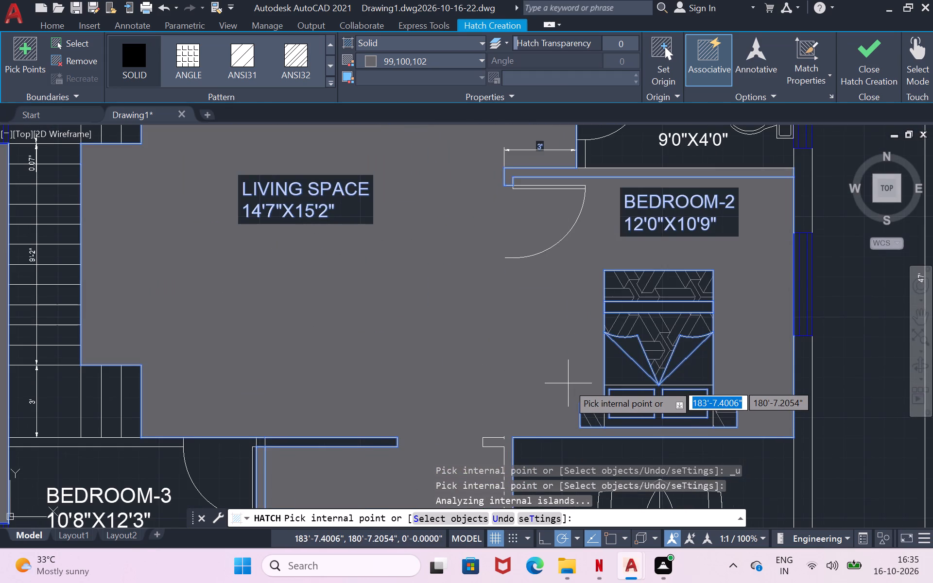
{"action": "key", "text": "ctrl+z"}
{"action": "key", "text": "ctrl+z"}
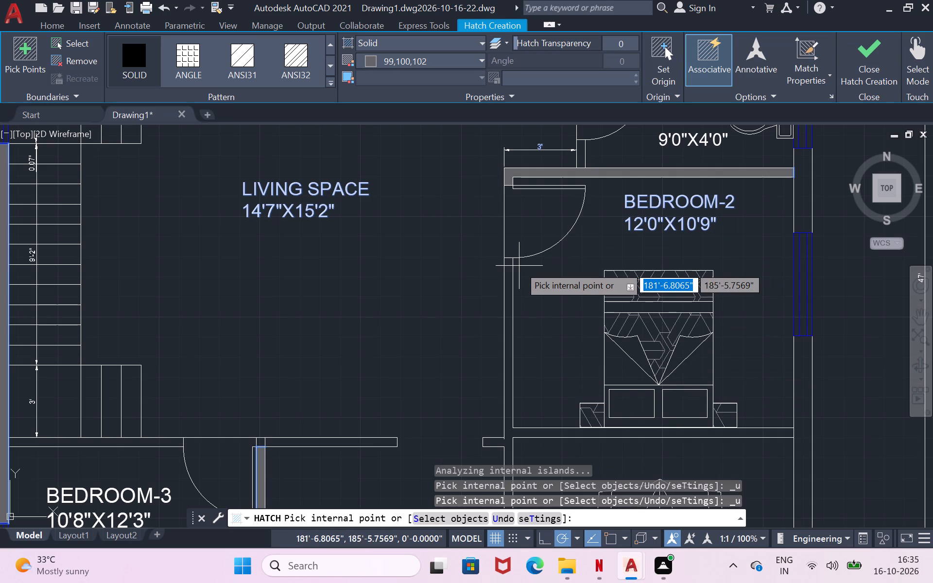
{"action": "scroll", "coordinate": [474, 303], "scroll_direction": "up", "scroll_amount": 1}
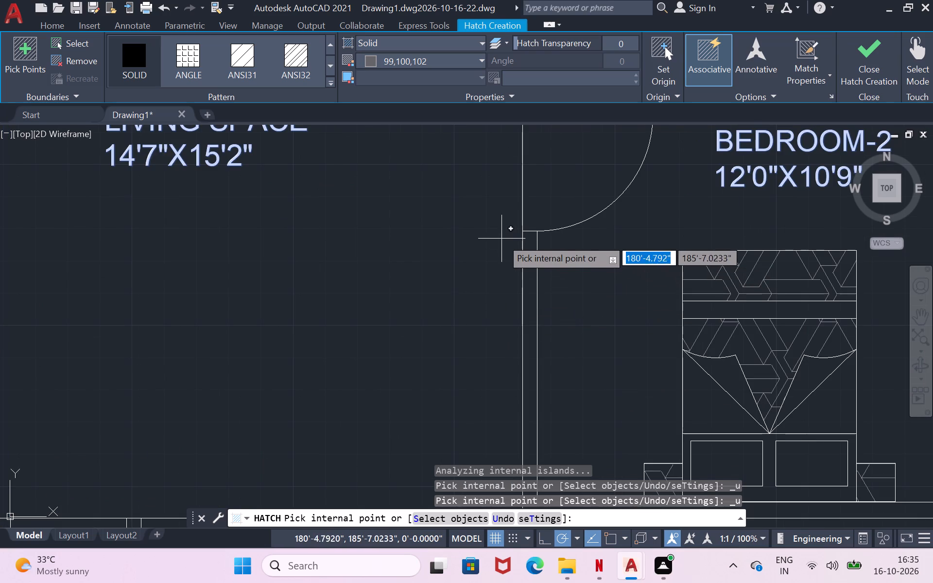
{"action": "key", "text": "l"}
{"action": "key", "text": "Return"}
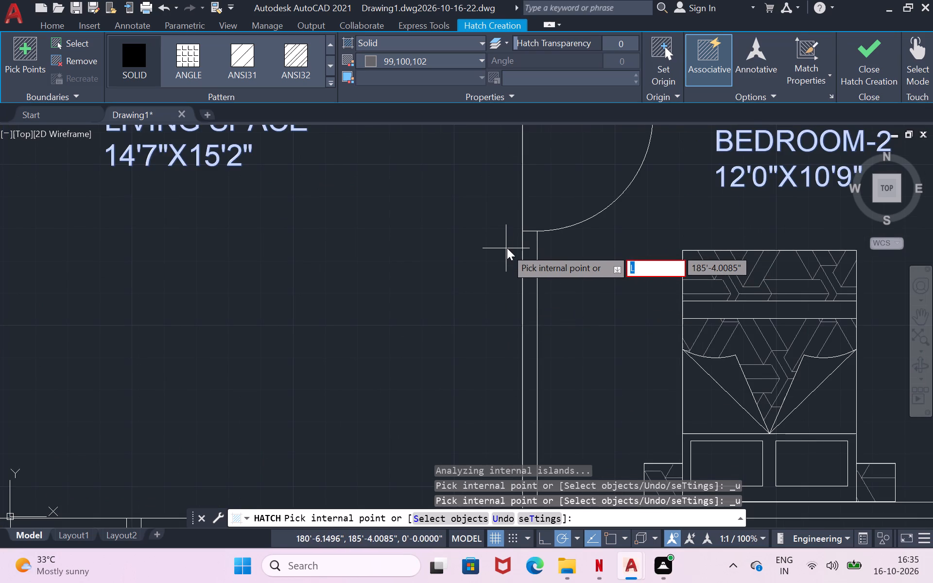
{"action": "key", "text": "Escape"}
Trim the overhanging end of the LIVING SPACE/BEDROOM-2 partition line where it meets the short wall piece above DRAWING ROOM.
{"action": "scroll", "coordinate": [562, 239], "scroll_direction": "down", "scroll_amount": 1}
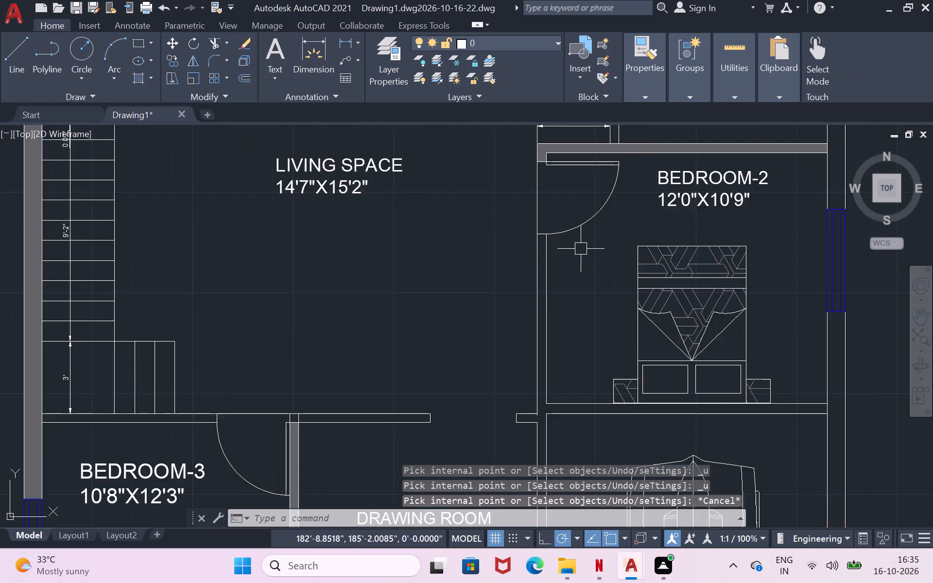
{"action": "scroll", "coordinate": [581, 249], "scroll_direction": "down", "scroll_amount": 1}
{"action": "scroll", "coordinate": [560, 355], "scroll_direction": "up", "scroll_amount": 2}
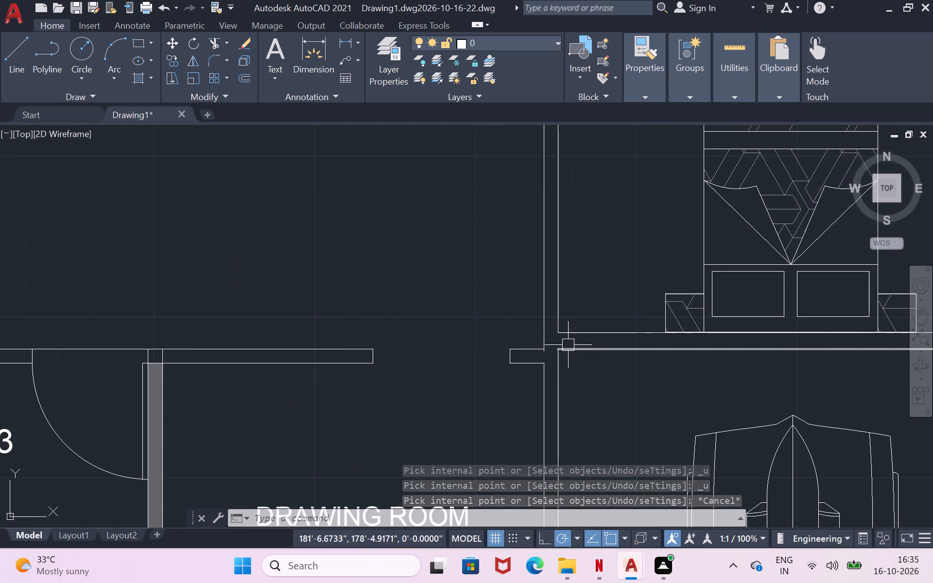
{"action": "scroll", "coordinate": [568, 345], "scroll_direction": "up", "scroll_amount": 2}
{"action": "scroll", "coordinate": [512, 362], "scroll_direction": "up", "scroll_amount": 2}
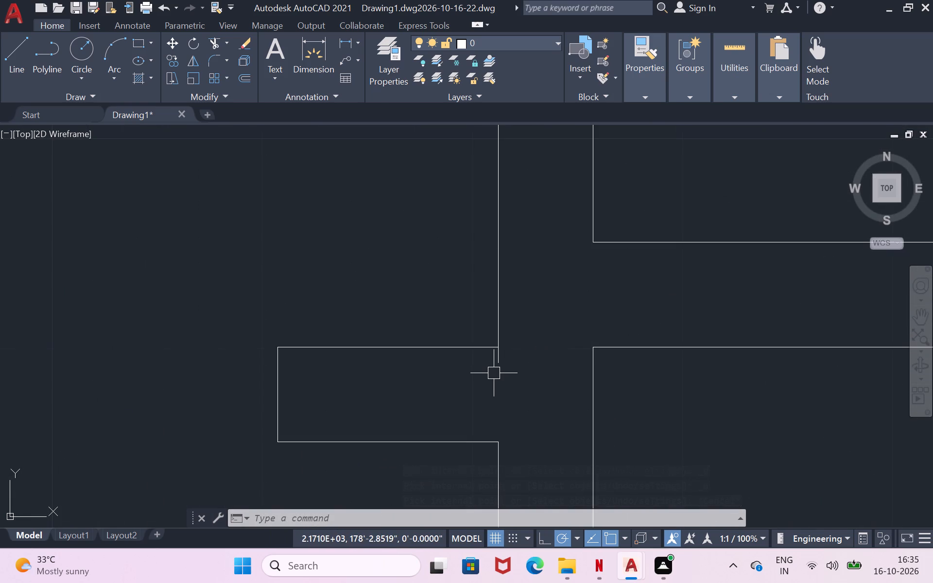
{"action": "key", "text": "r"}
{"action": "key", "text": "BackSpace"}
{"action": "type", "text": "TR"}
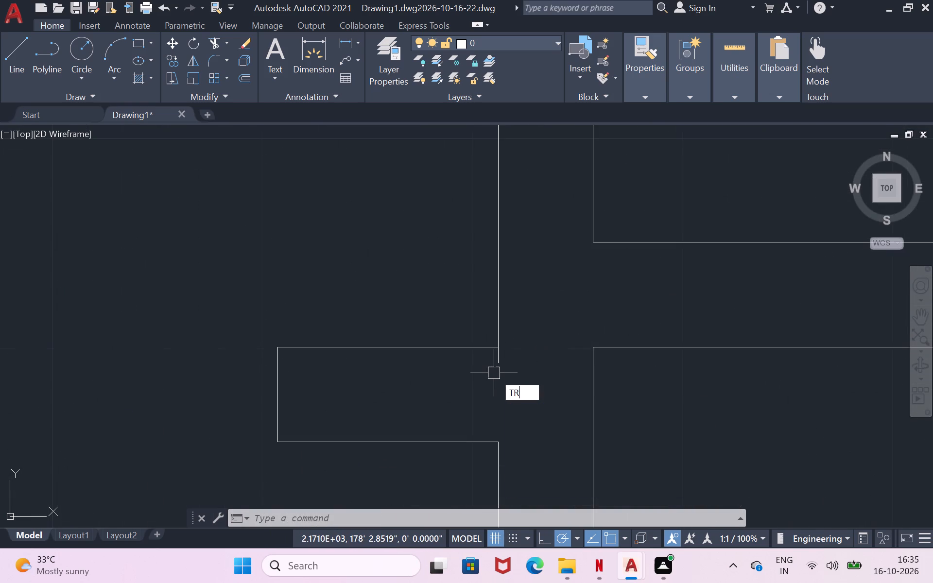
{"action": "key", "text": "space"}
{"action": "left_click", "coordinate": [501, 356]}
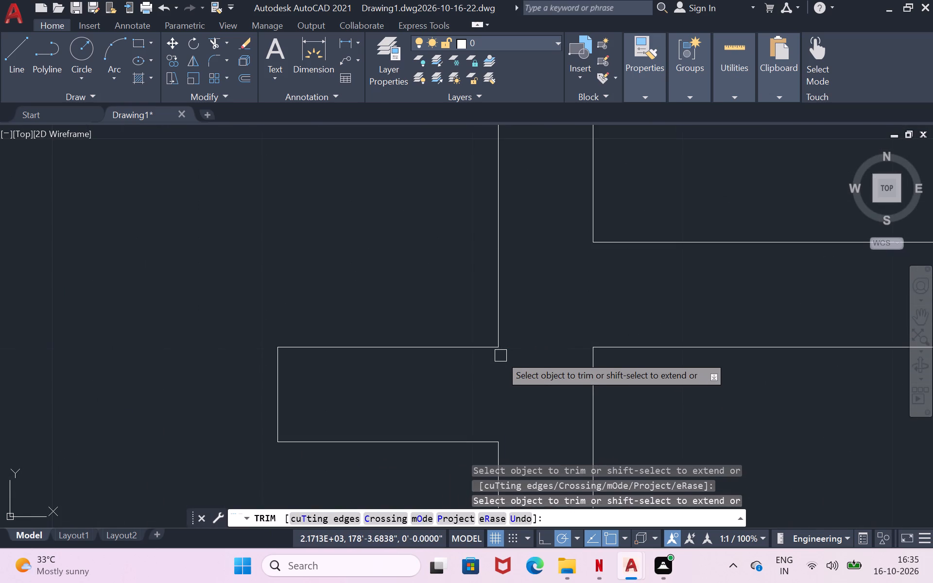
Examine the wall line junctions around DRAWING ROOM, the ENTRY door and PARKING for overhanging lines or gaps.
{"action": "scroll", "coordinate": [502, 355], "scroll_direction": "down", "scroll_amount": 5}
{"action": "scroll", "coordinate": [504, 409], "scroll_direction": "down", "scroll_amount": 2}
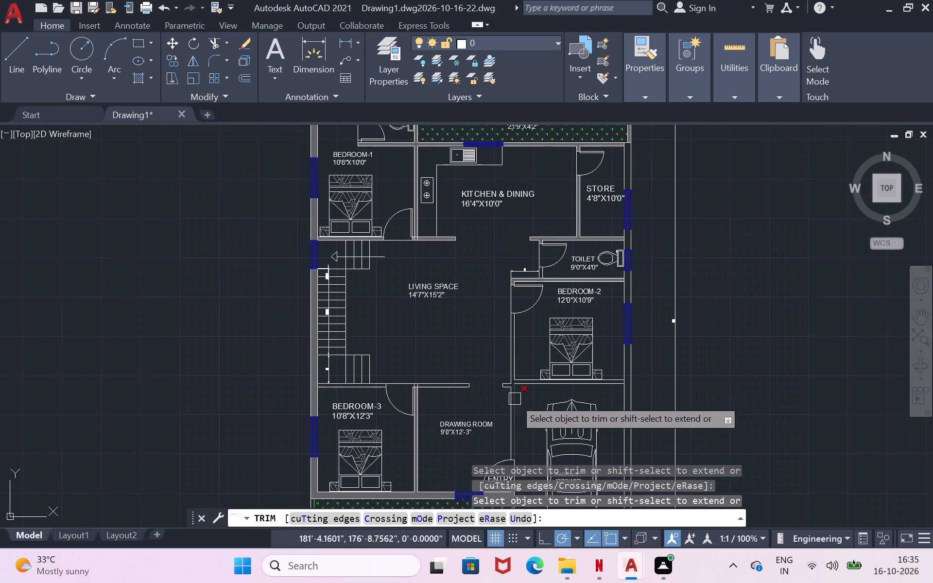
{"action": "scroll", "coordinate": [511, 464], "scroll_direction": "up", "scroll_amount": 8}
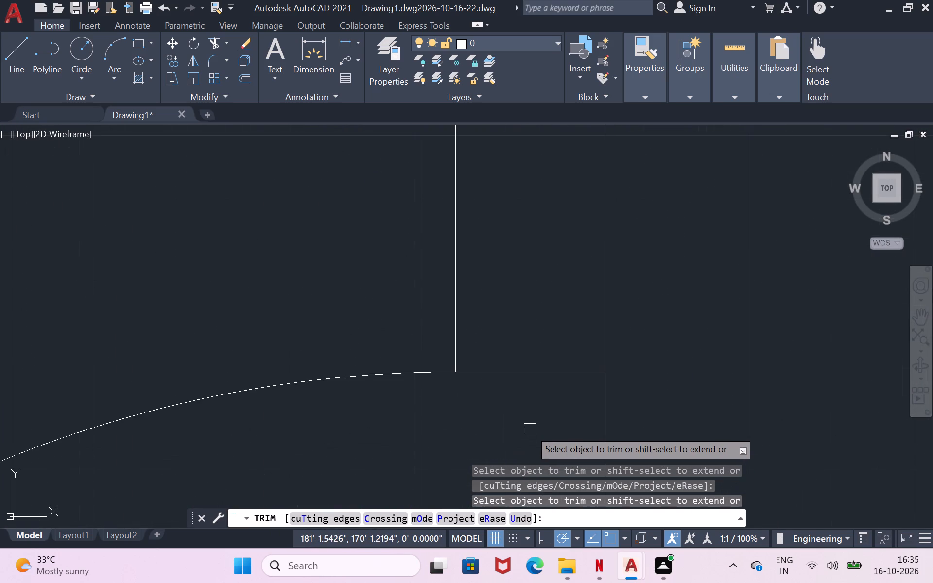
{"action": "scroll", "coordinate": [520, 423], "scroll_direction": "up", "scroll_amount": 3}
{"action": "scroll", "coordinate": [519, 423], "scroll_direction": "down", "scroll_amount": 3}
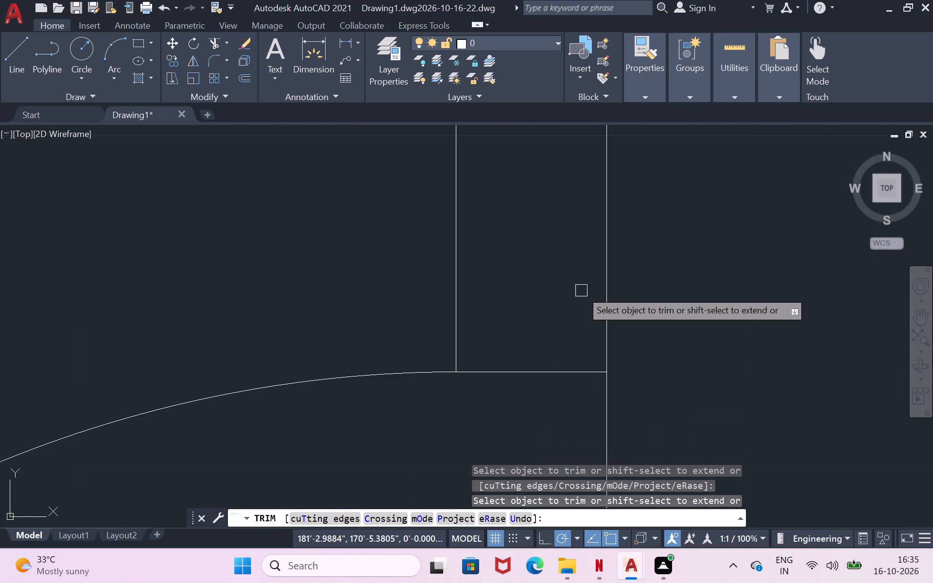
{"action": "scroll", "coordinate": [581, 291], "scroll_direction": "down", "scroll_amount": 7}
{"action": "scroll", "coordinate": [579, 176], "scroll_direction": "up", "scroll_amount": 2}
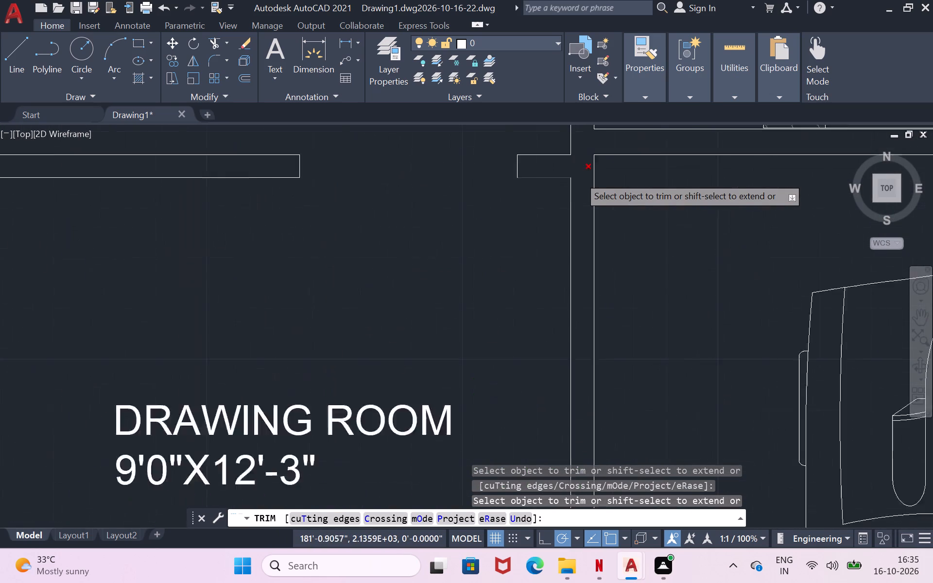
{"action": "scroll", "coordinate": [579, 176], "scroll_direction": "up", "scroll_amount": 5}
{"action": "scroll", "coordinate": [579, 176], "scroll_direction": "down", "scroll_amount": 5}
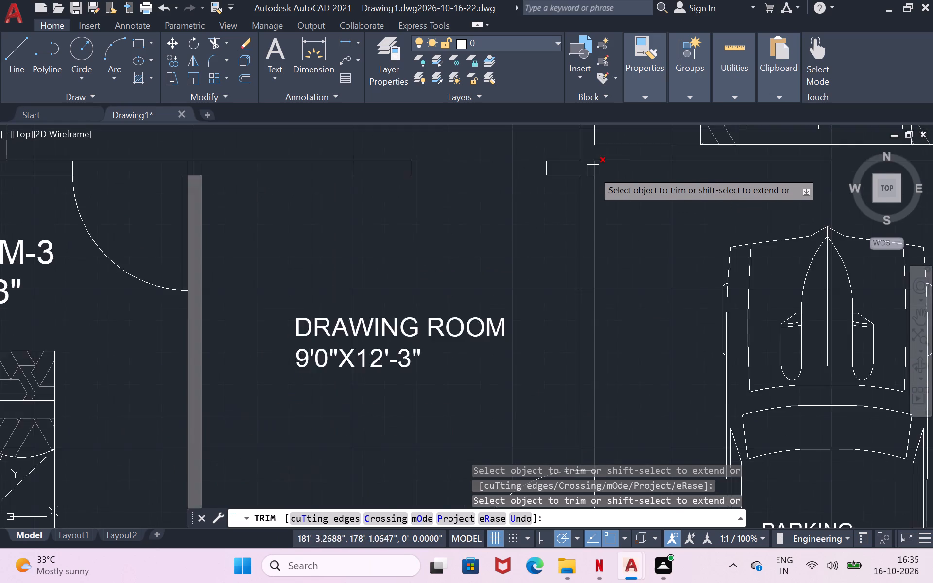
{"action": "scroll", "coordinate": [593, 171], "scroll_direction": "down", "scroll_amount": 2}
{"action": "scroll", "coordinate": [825, 180], "scroll_direction": "up", "scroll_amount": 4}
{"action": "scroll", "coordinate": [717, 212], "scroll_direction": "down", "scroll_amount": 2}
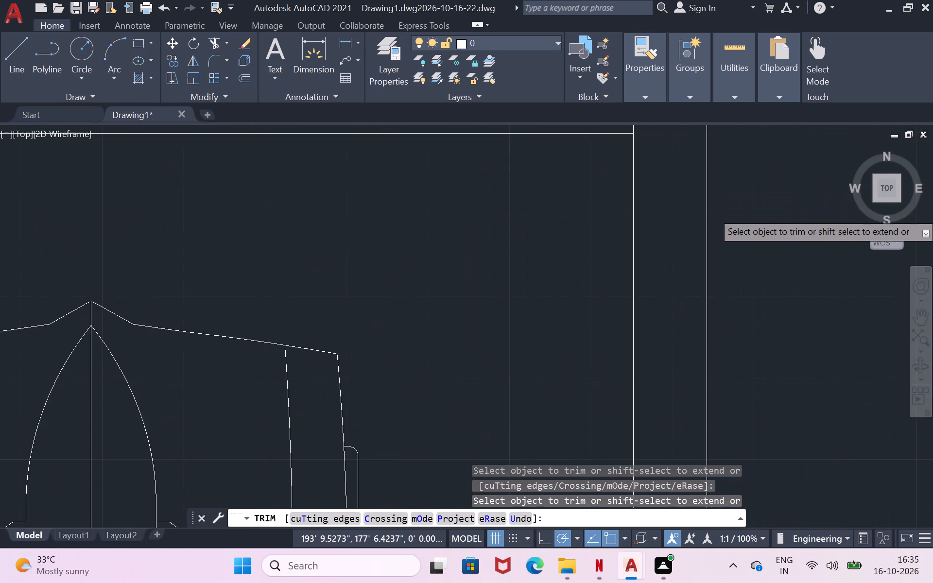
{"action": "scroll", "coordinate": [717, 212], "scroll_direction": "down", "scroll_amount": 5}
{"action": "scroll", "coordinate": [687, 176], "scroll_direction": "up", "scroll_amount": 5}
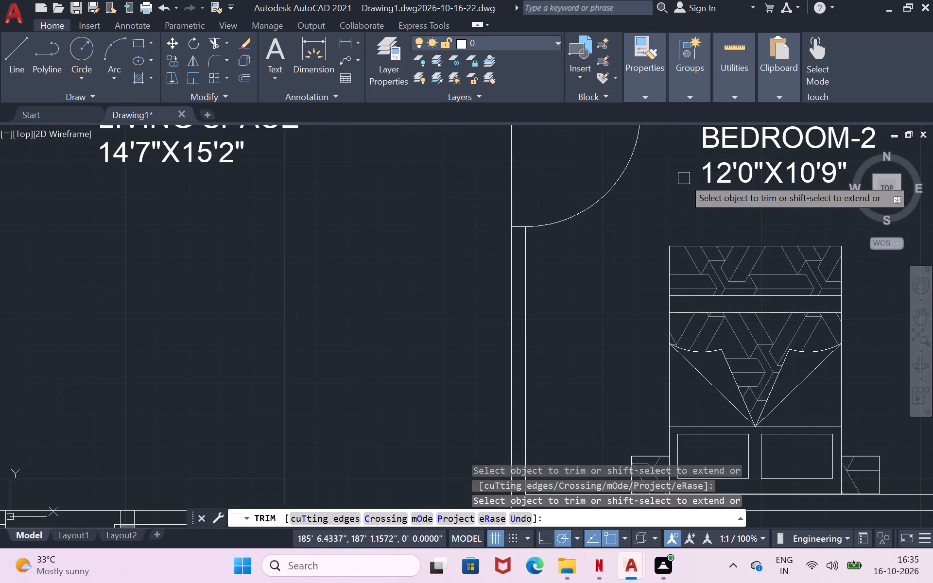
Trim the extra doubled line below the wall corner at the hinge end of the BEDROOM-2 door leaf.
{"action": "scroll", "coordinate": [650, 194], "scroll_direction": "down", "scroll_amount": 2}
{"action": "scroll", "coordinate": [602, 149], "scroll_direction": "up", "scroll_amount": 4}
{"action": "scroll", "coordinate": [617, 287], "scroll_direction": "up", "scroll_amount": 1}
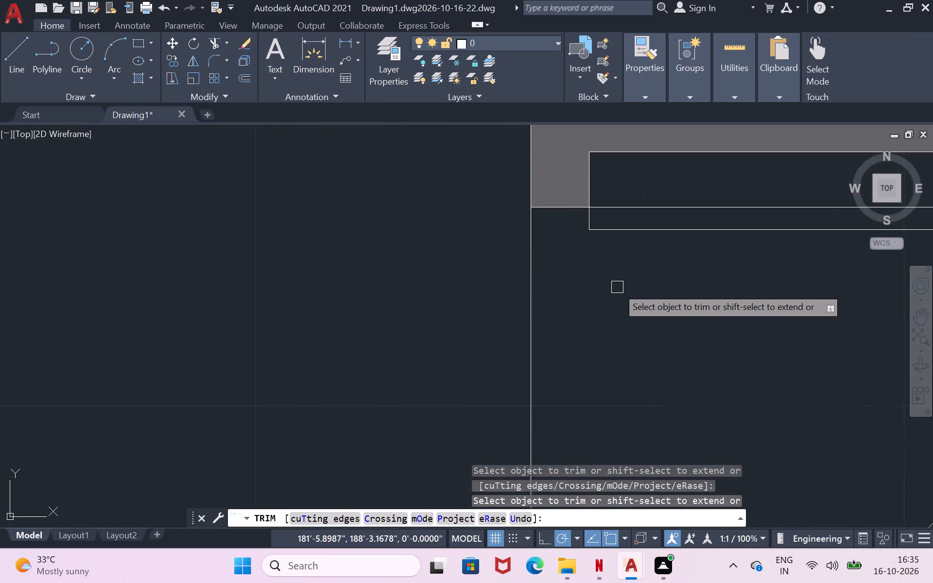
{"action": "scroll", "coordinate": [617, 287], "scroll_direction": "up", "scroll_amount": 1}
{"action": "scroll", "coordinate": [591, 159], "scroll_direction": "up", "scroll_amount": 3}
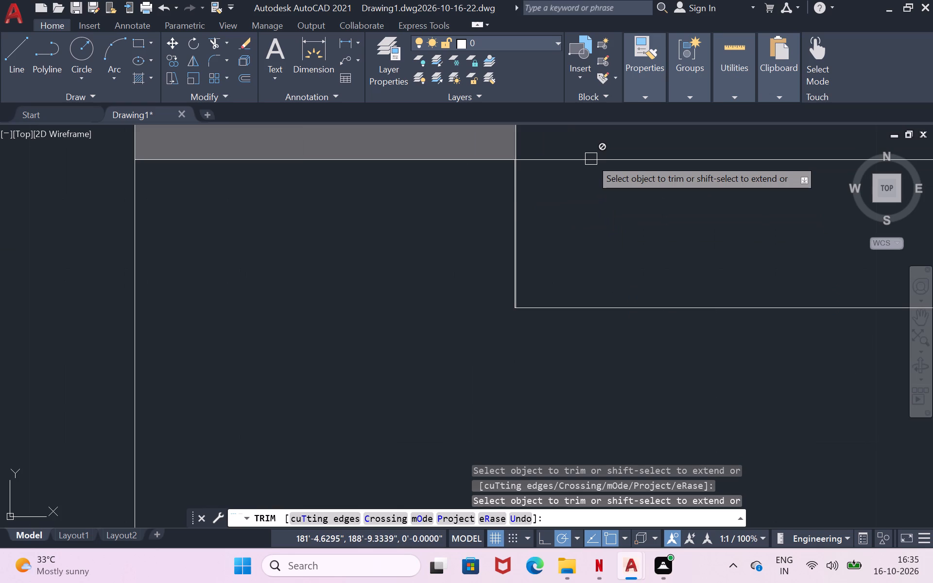
{"action": "scroll", "coordinate": [500, 146], "scroll_direction": "up", "scroll_amount": 3}
{"action": "scroll", "coordinate": [569, 209], "scroll_direction": "up", "scroll_amount": 3}
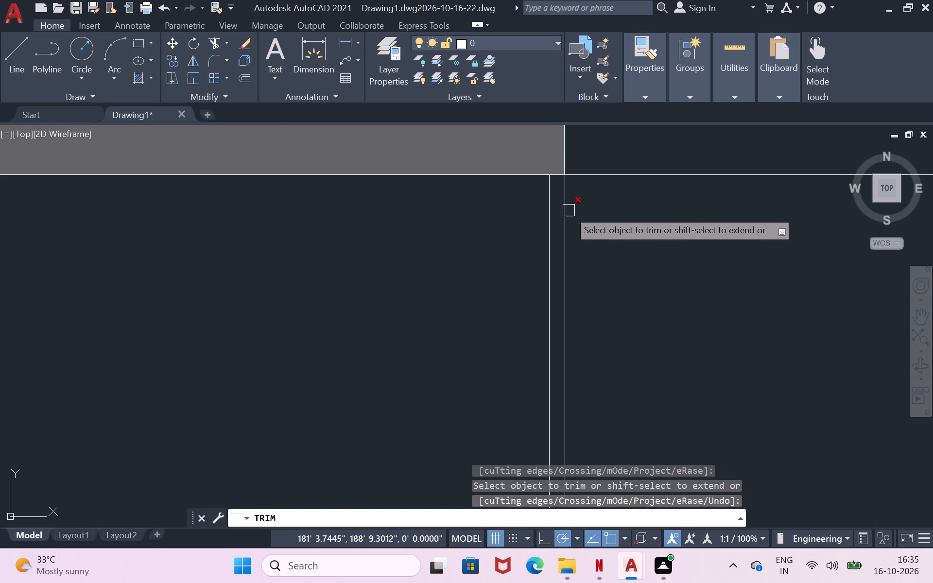
{"action": "scroll", "coordinate": [569, 211], "scroll_direction": "up", "scroll_amount": 2}
{"action": "scroll", "coordinate": [604, 209], "scroll_direction": "down", "scroll_amount": 10}
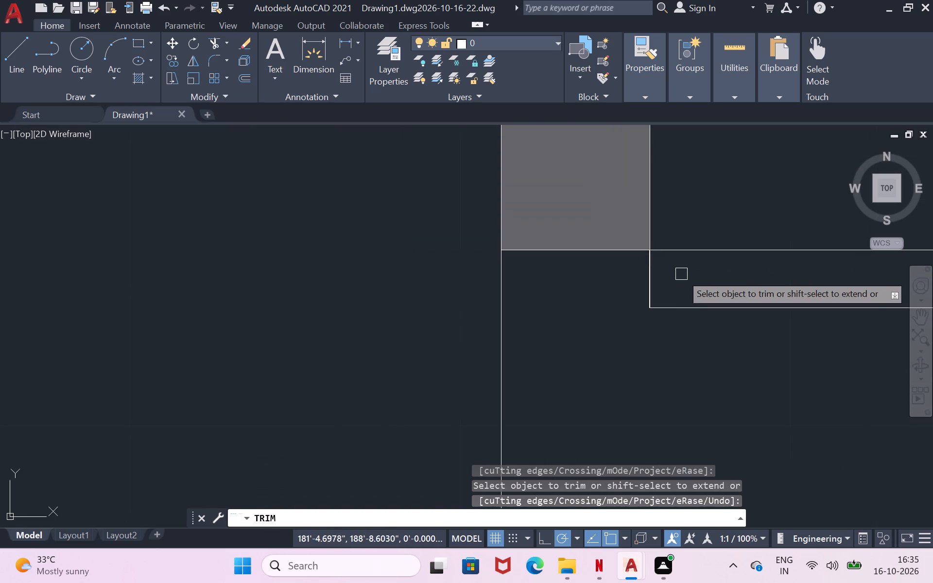
{"action": "scroll", "coordinate": [653, 305], "scroll_direction": "up", "scroll_amount": 6}
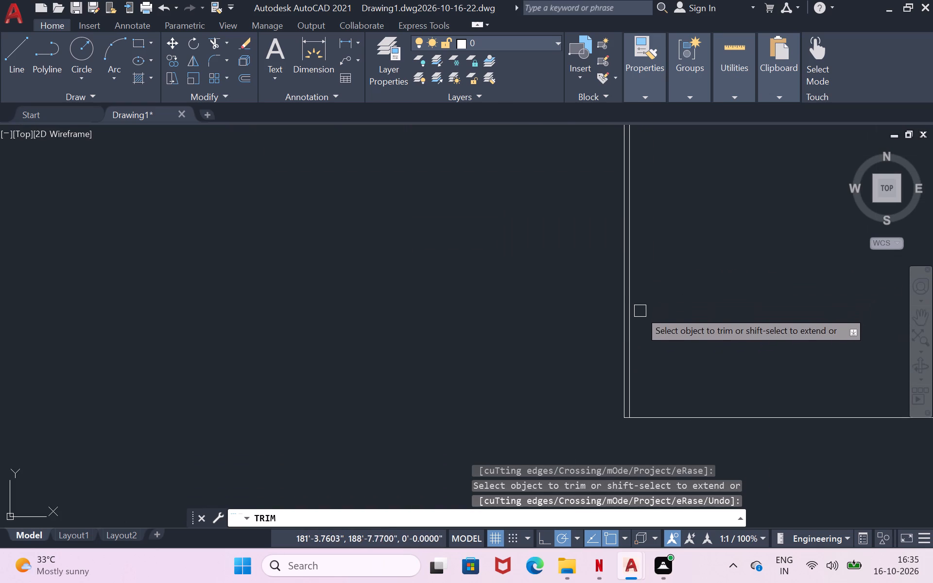
{"action": "left_click", "coordinate": [632, 348]}
{"action": "scroll", "coordinate": [669, 297], "scroll_direction": "down", "scroll_amount": 4}
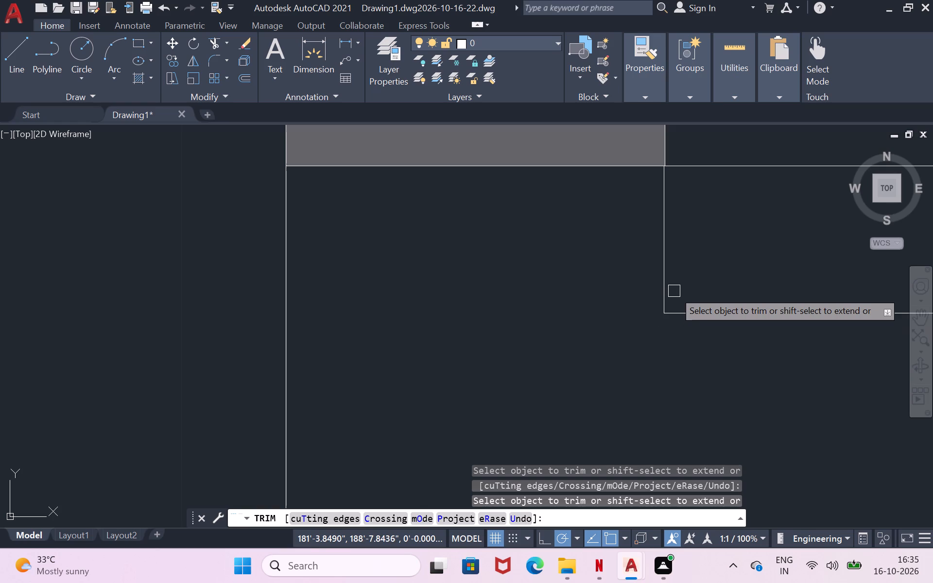
{"action": "scroll", "coordinate": [688, 197], "scroll_direction": "down", "scroll_amount": 4}
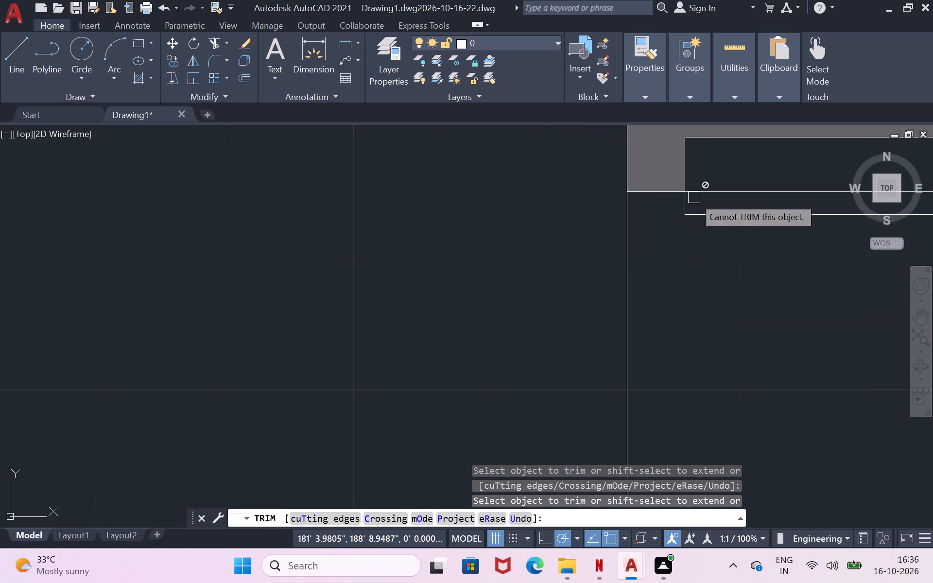
Examine the partition wall end below the BEDROOM-2 door opening for stray lines or gaps, and end trimming.
{"action": "scroll", "coordinate": [720, 220], "scroll_direction": "down", "scroll_amount": 3}
{"action": "scroll", "coordinate": [863, 331], "scroll_direction": "up", "scroll_amount": 2}
{"action": "scroll", "coordinate": [862, 332], "scroll_direction": "down", "scroll_amount": 2}
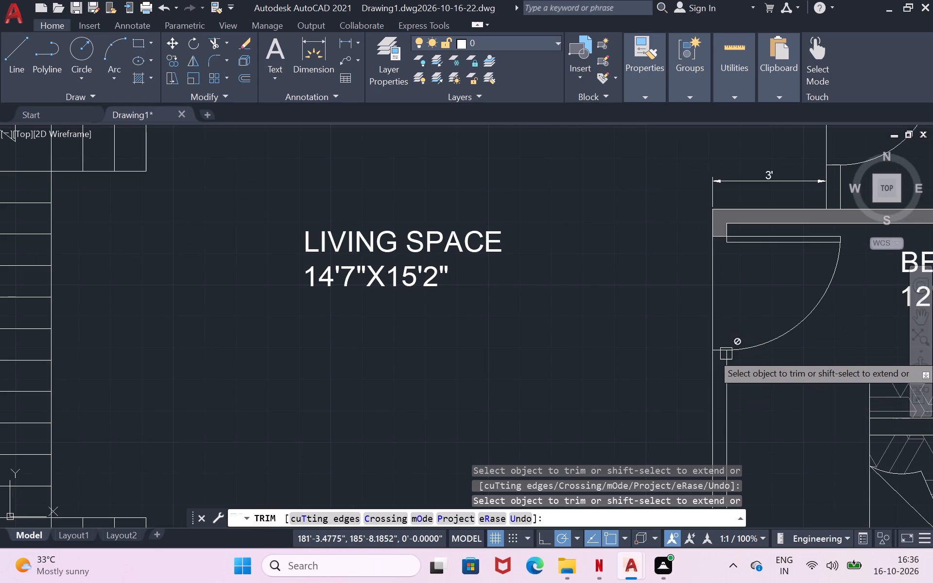
{"action": "scroll", "coordinate": [726, 354], "scroll_direction": "up", "scroll_amount": 7}
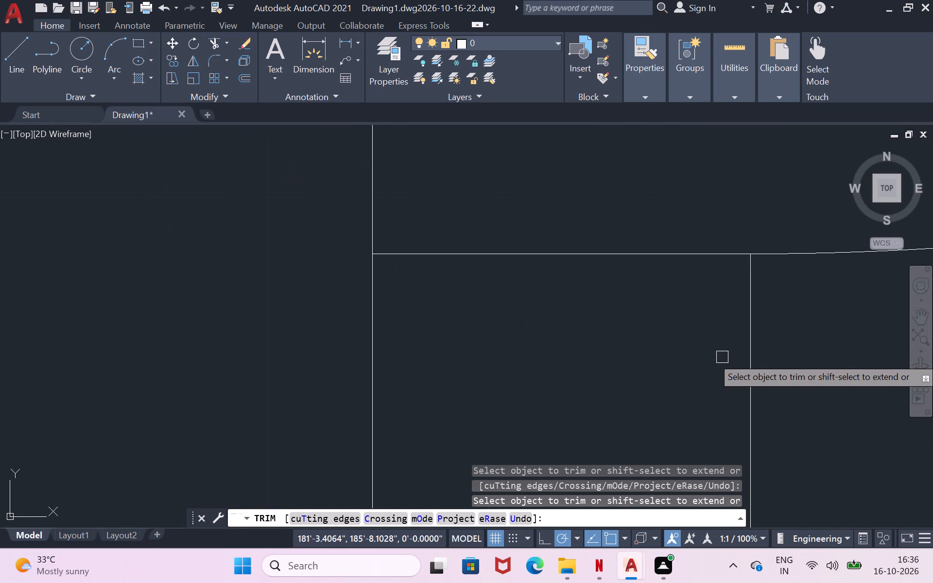
{"action": "scroll", "coordinate": [722, 357], "scroll_direction": "down", "scroll_amount": 2}
{"action": "key", "text": "Escape"}
{"action": "scroll", "coordinate": [721, 365], "scroll_direction": "down", "scroll_amount": 3}
{"action": "scroll", "coordinate": [751, 340], "scroll_direction": "down", "scroll_amount": 4}
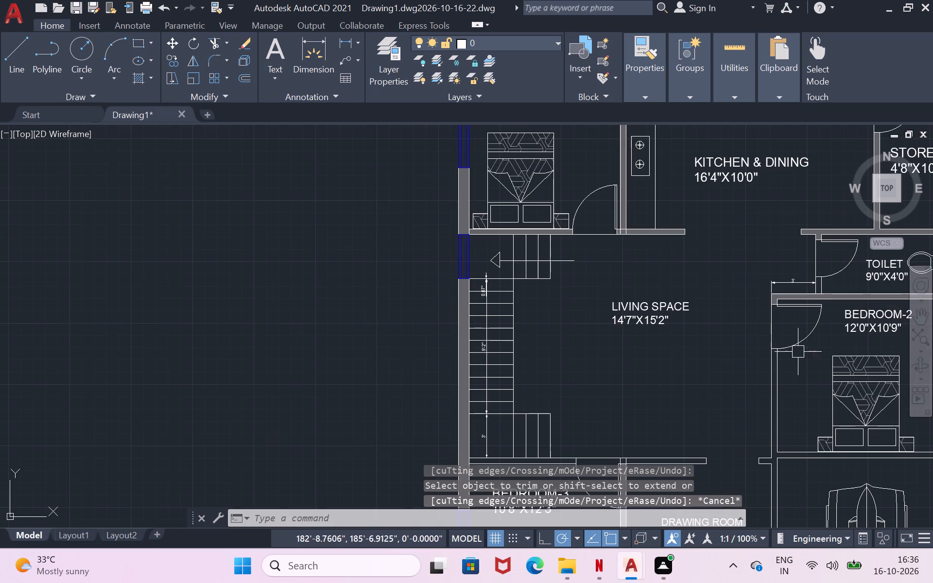
Fill the outer wall beside BEDROOM-2 and PARKING and the connected partitions around BEDROOM-2, PARKING and DRAWING ROOM with solid hatch in colour 99,100,102.
{"action": "left_click", "coordinate": [923, 319]}
{"action": "left_click_drag", "start_coordinate": [834, 387], "coordinate": [599, 243]}
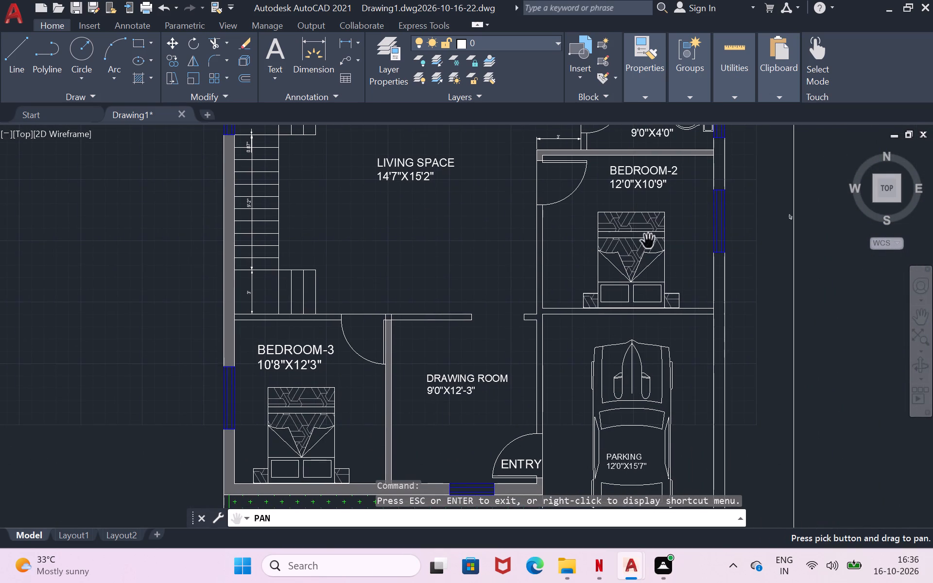
{"action": "key", "text": "h"}
{"action": "key", "text": "Return"}
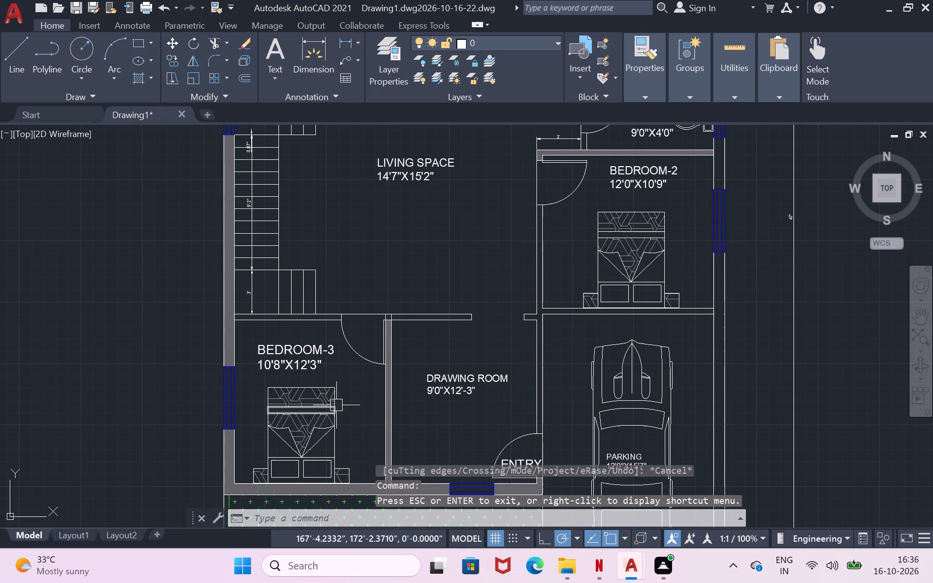
{"action": "key", "text": "h"}
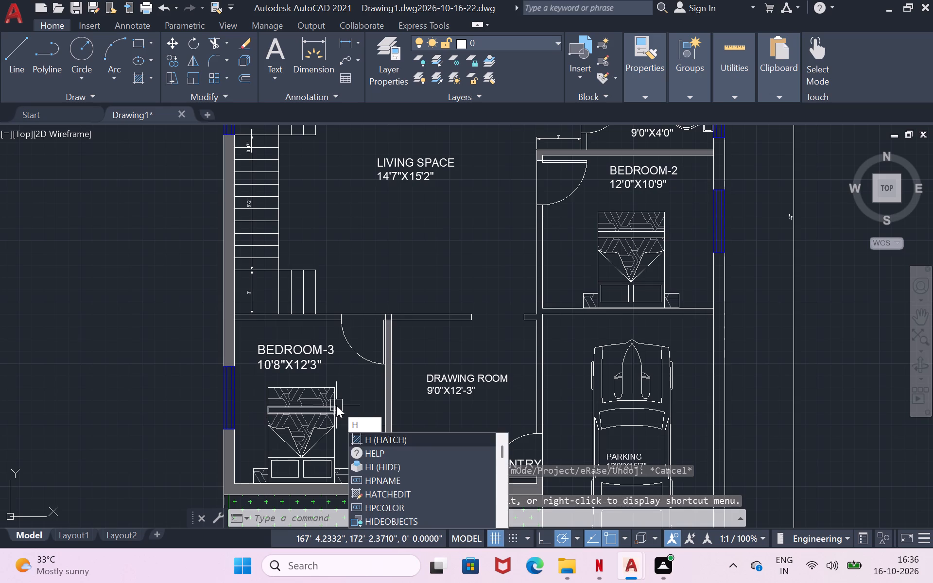
{"action": "left_click", "coordinate": [366, 440]}
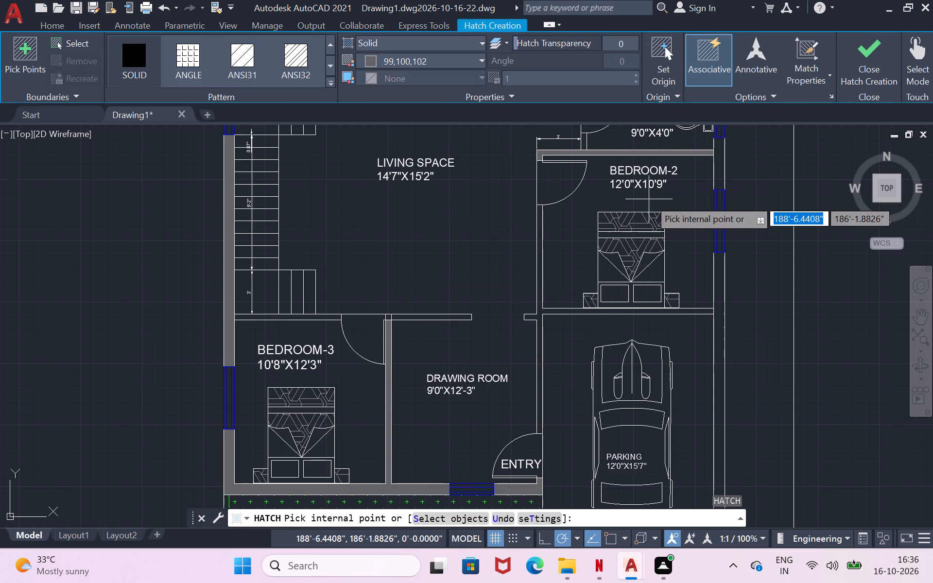
{"action": "left_click", "coordinate": [720, 161]}
{"action": "left_click", "coordinate": [716, 281]}
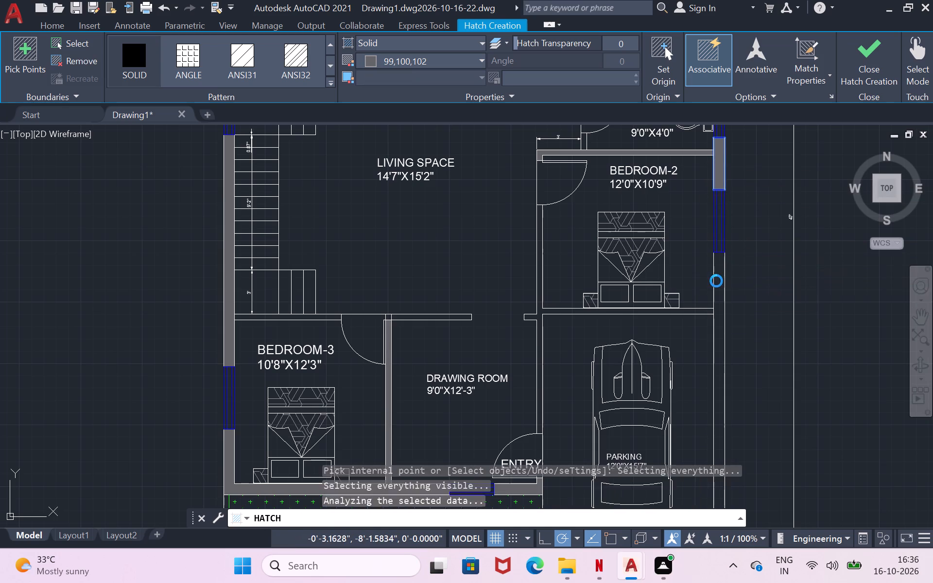
{"action": "left_click", "coordinate": [689, 311]}
{"action": "scroll", "coordinate": [729, 276], "scroll_direction": "down", "scroll_amount": 3}
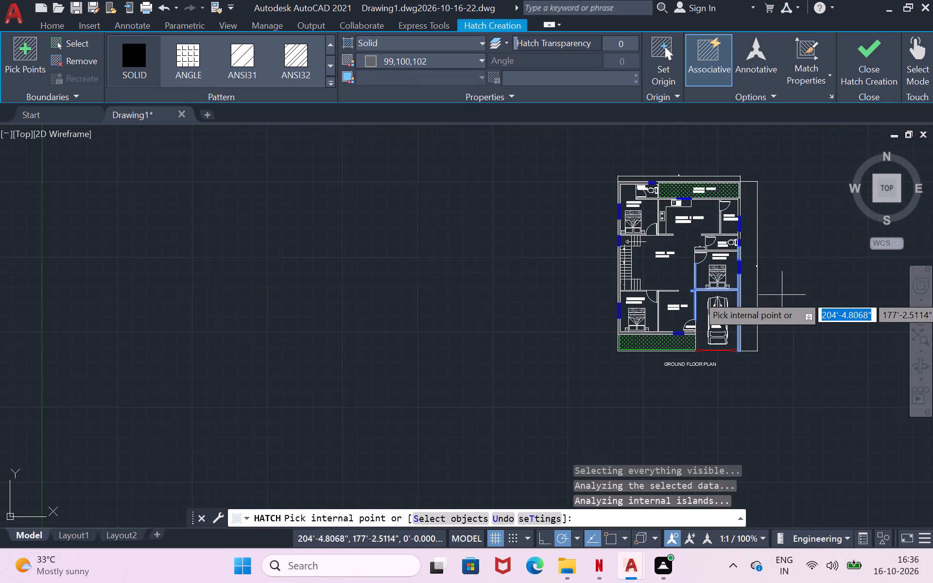
{"action": "key", "text": "Return"}
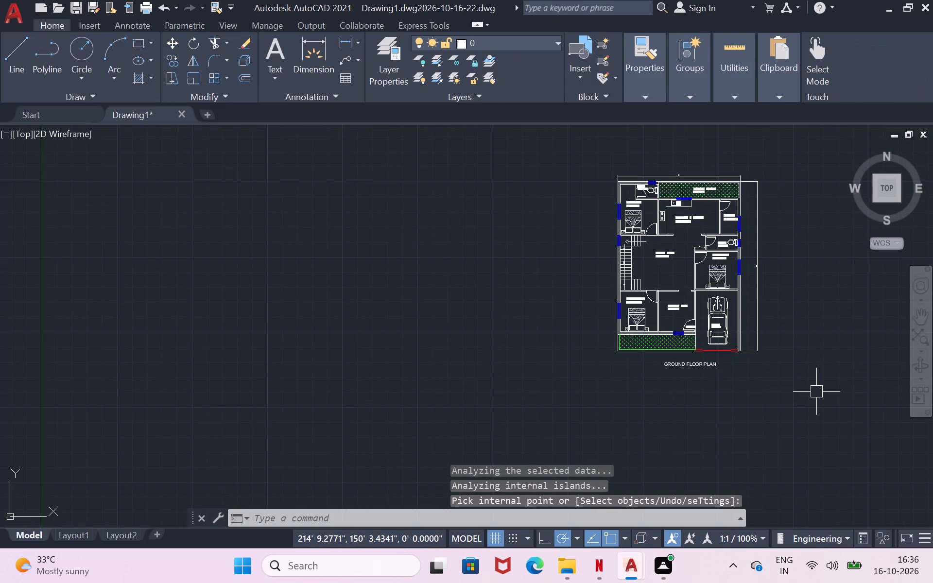
Fill the wall pieces above BEDROOM-3 and DRAWING ROOM, including the small junction between them, with solid hatch in colour 99,100,102.
{"action": "scroll", "coordinate": [731, 251], "scroll_direction": "up", "scroll_amount": 3}
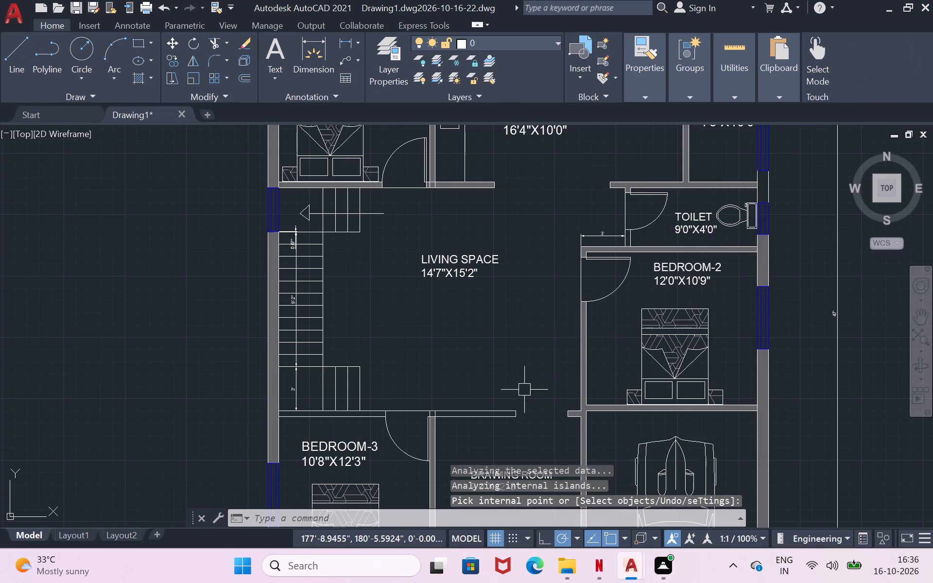
{"action": "scroll", "coordinate": [479, 413], "scroll_direction": "up", "scroll_amount": 1}
{"action": "key", "text": "h"}
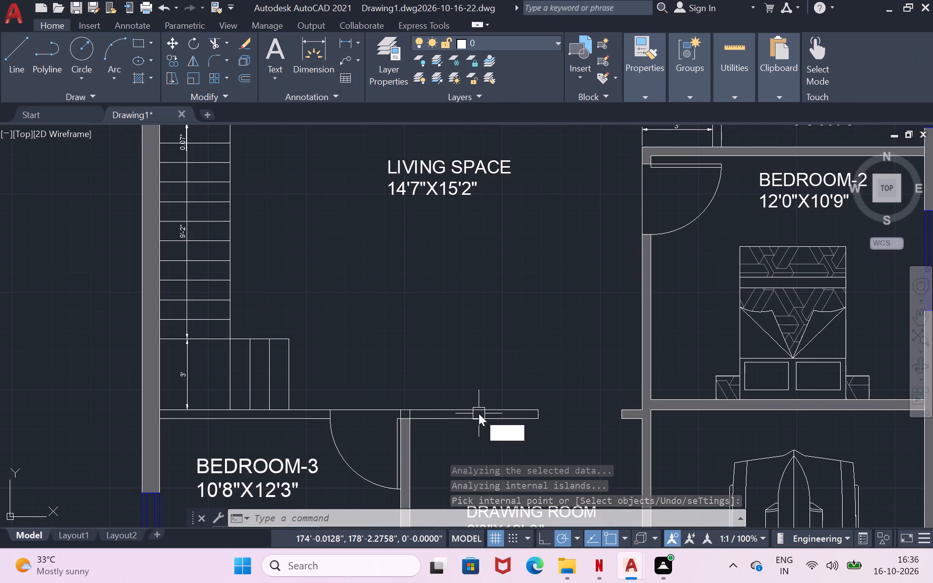
{"action": "key", "text": "Return"}
{"action": "left_click", "coordinate": [479, 413]}
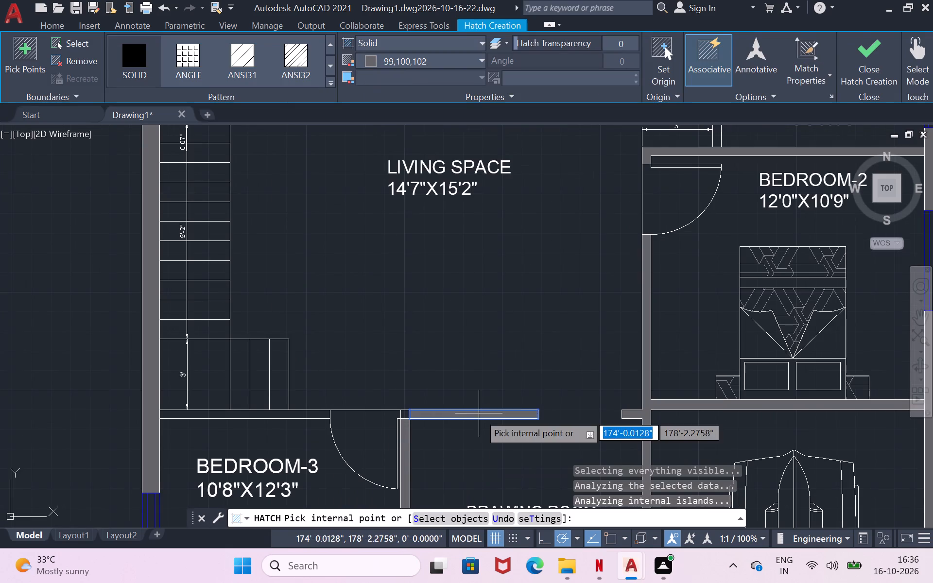
{"action": "left_click", "coordinate": [277, 416]}
{"action": "scroll", "coordinate": [348, 326], "scroll_direction": "down", "scroll_amount": 1}
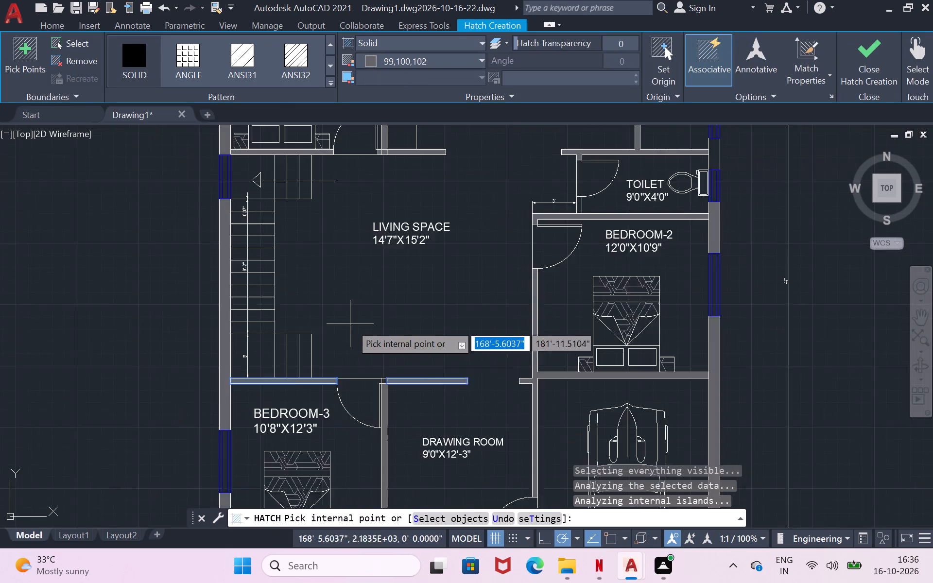
{"action": "scroll", "coordinate": [350, 324], "scroll_direction": "down", "scroll_amount": 1}
{"action": "scroll", "coordinate": [374, 374], "scroll_direction": "up", "scroll_amount": 4}
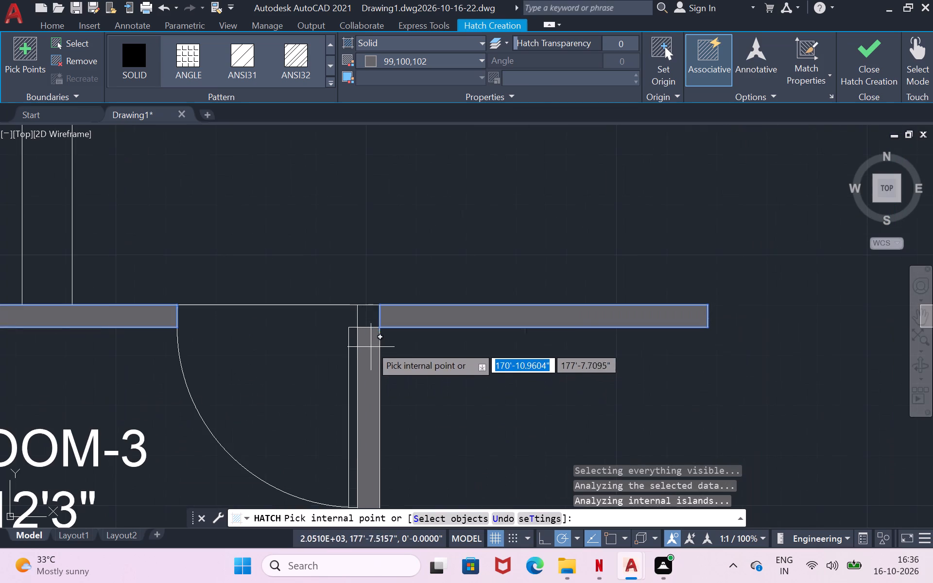
{"action": "left_click", "coordinate": [370, 311]}
{"action": "scroll", "coordinate": [381, 301], "scroll_direction": "down", "scroll_amount": 4}
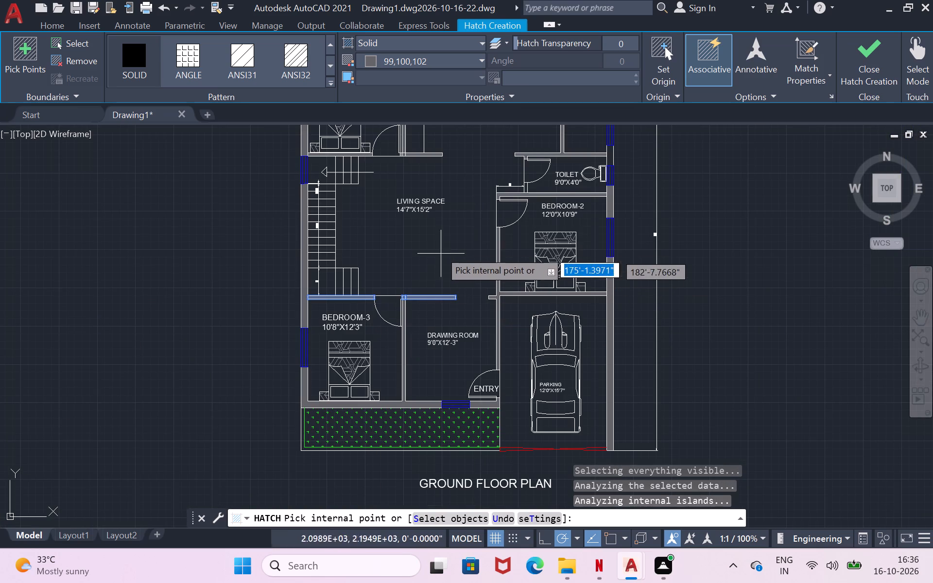
{"action": "scroll", "coordinate": [472, 208], "scroll_direction": "down", "scroll_amount": 2}
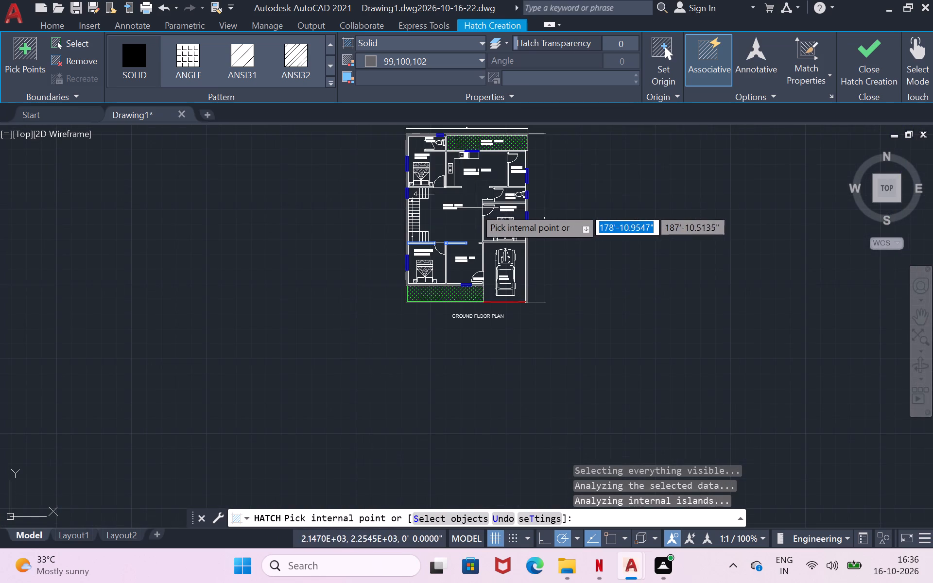
{"action": "scroll", "coordinate": [436, 143], "scroll_direction": "up", "scroll_amount": 3}
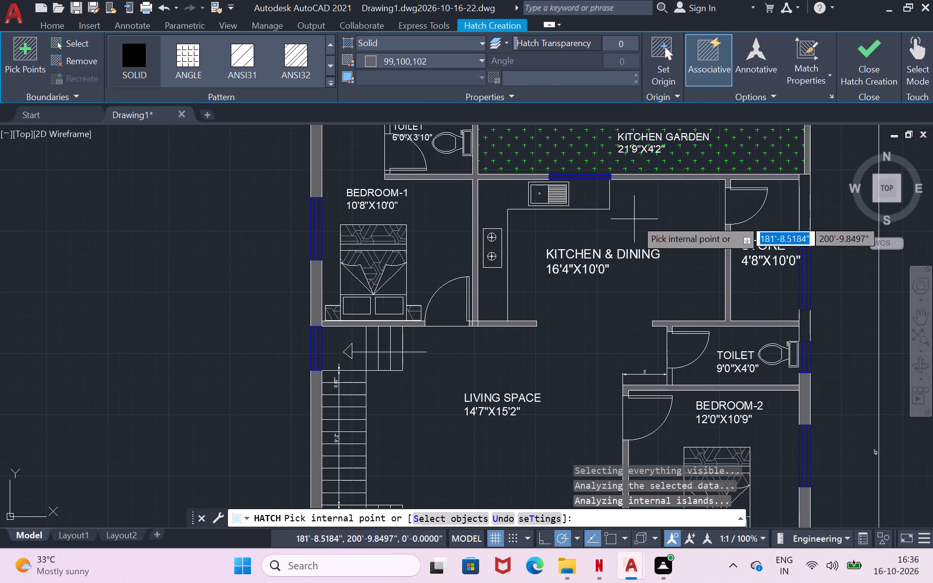
{"action": "scroll", "coordinate": [644, 223], "scroll_direction": "down", "scroll_amount": 1}
{"action": "scroll", "coordinate": [708, 292], "scroll_direction": "down", "scroll_amount": 1}
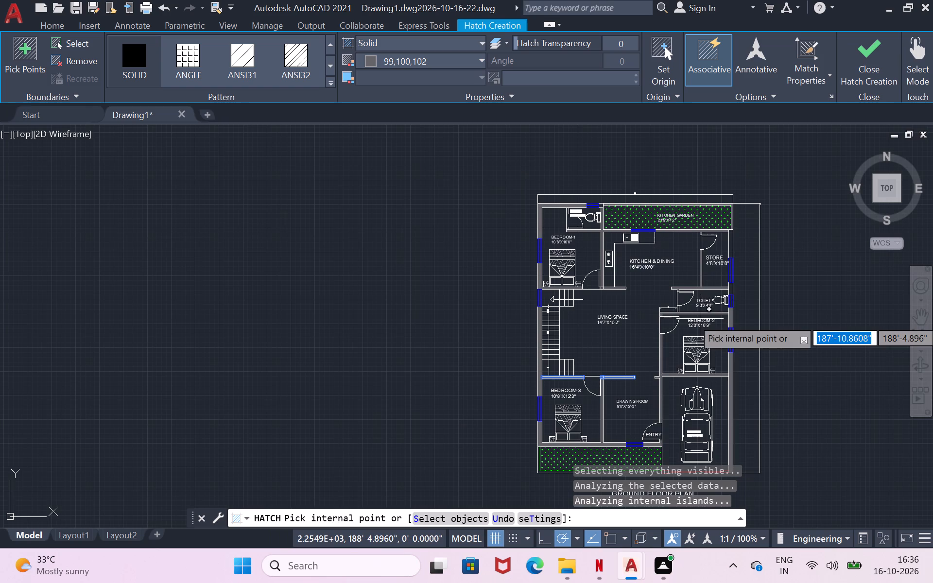
{"action": "scroll", "coordinate": [779, 474], "scroll_direction": "up", "scroll_amount": 2}
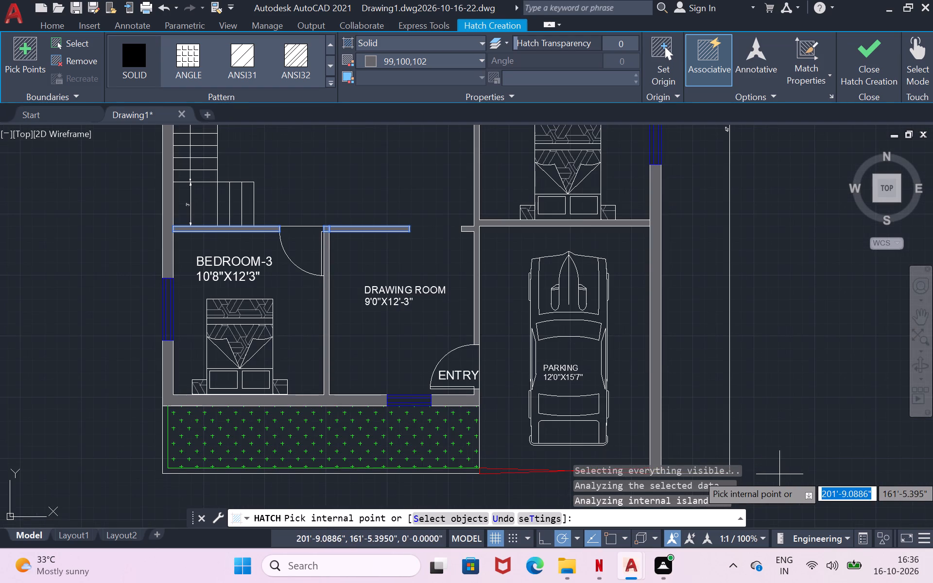
{"action": "scroll", "coordinate": [684, 313], "scroll_direction": "down", "scroll_amount": 1}
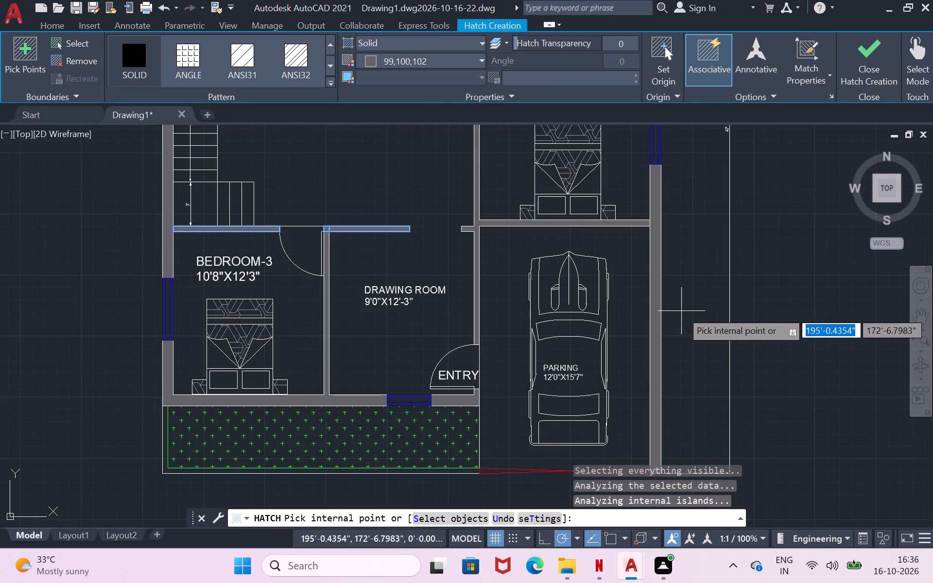
{"action": "scroll", "coordinate": [766, 312], "scroll_direction": "down", "scroll_amount": 1}
{"action": "key", "text": "Return"}
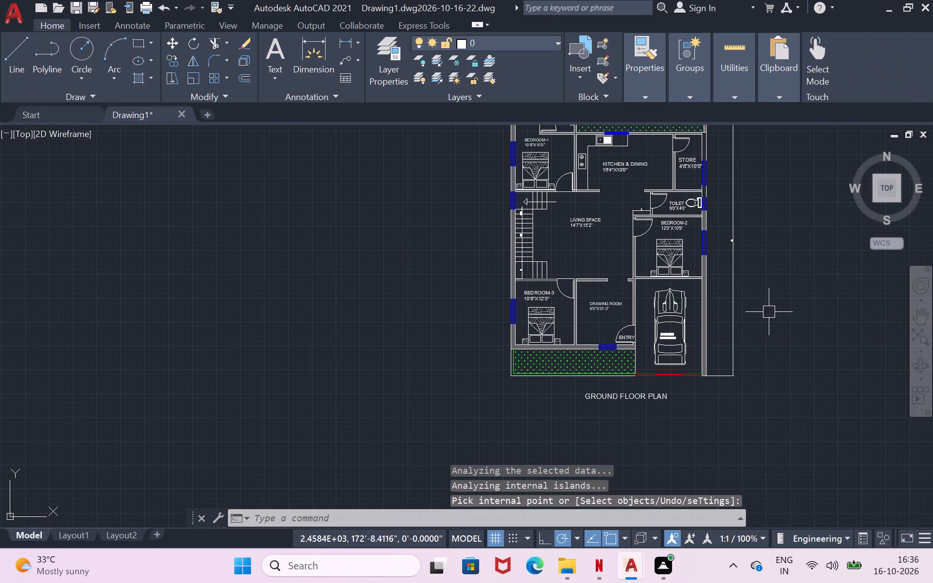
Hatch the PARKING floor around the car with the ANGLE pattern in colour 147,149,152 at scale 1.5.
{"action": "scroll", "coordinate": [657, 298], "scroll_direction": "up", "scroll_amount": 3}
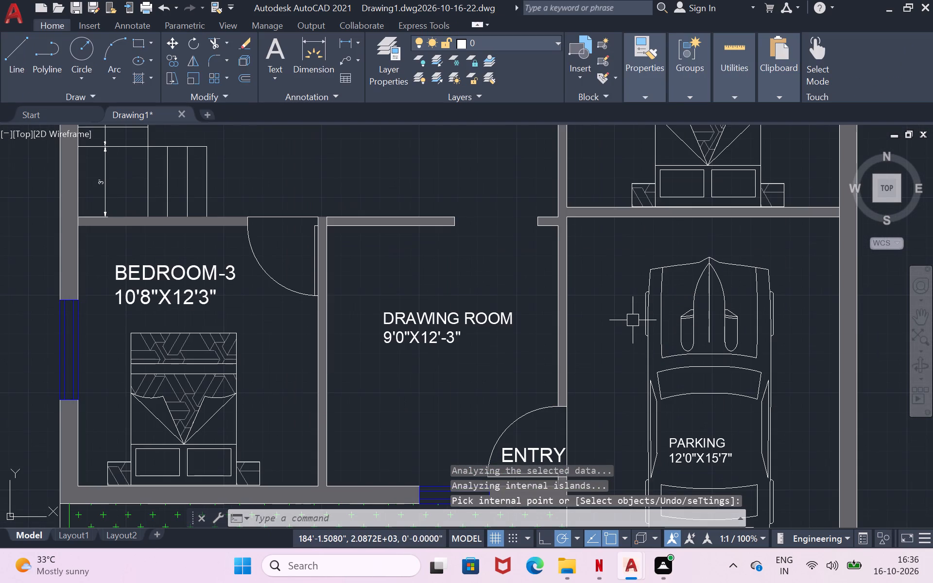
{"action": "key", "text": "h"}
{"action": "key", "text": "Return"}
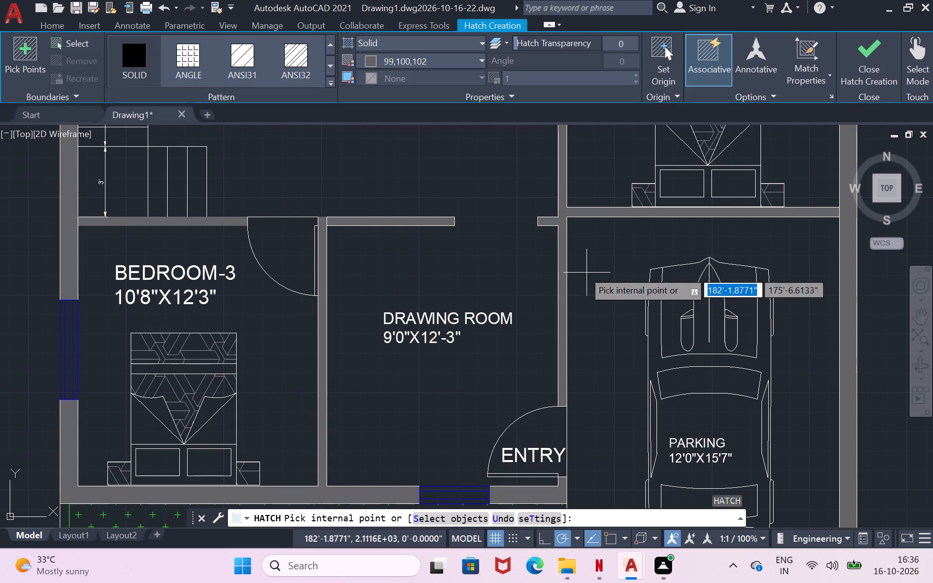
{"action": "left_click", "coordinate": [389, 58]}
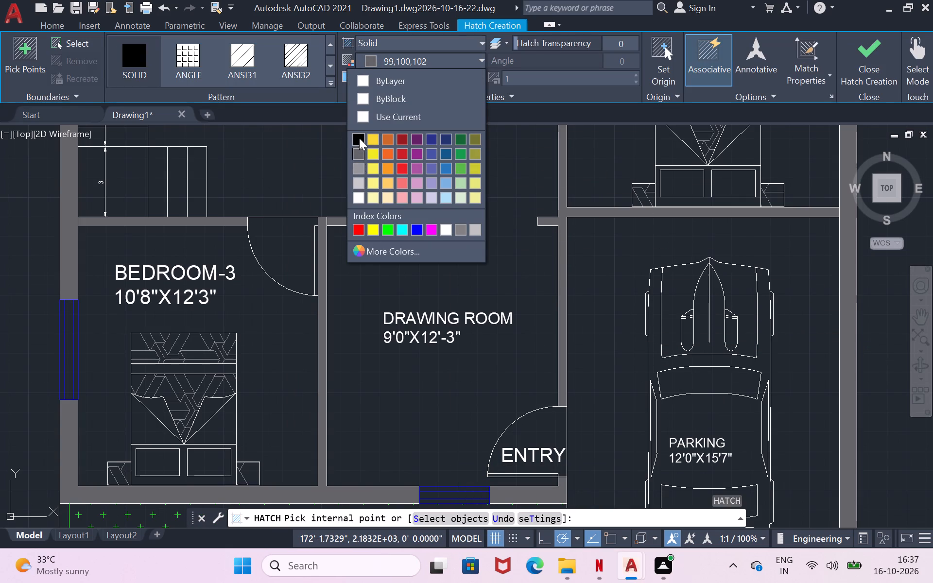
{"action": "left_click", "coordinate": [361, 175]}
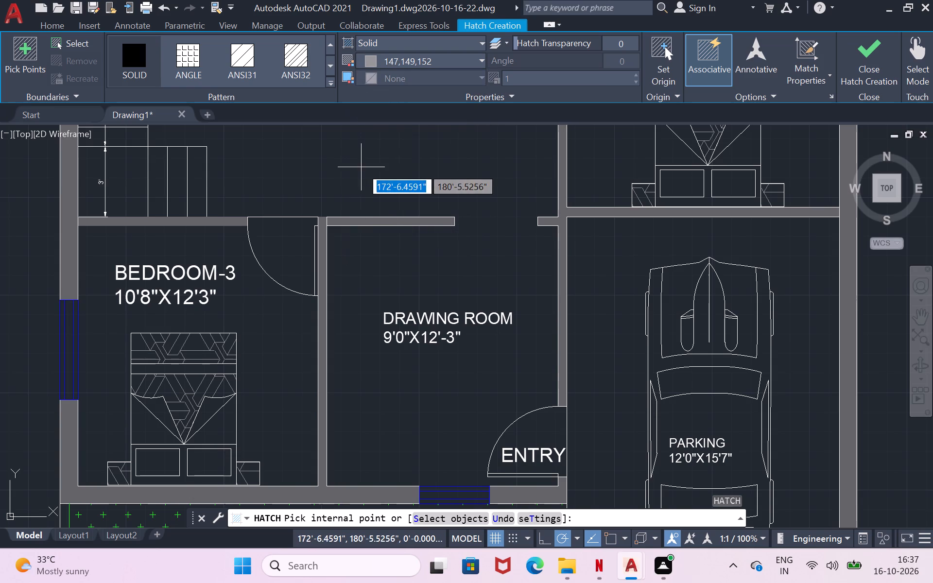
{"action": "double_click", "coordinate": [331, 42]}
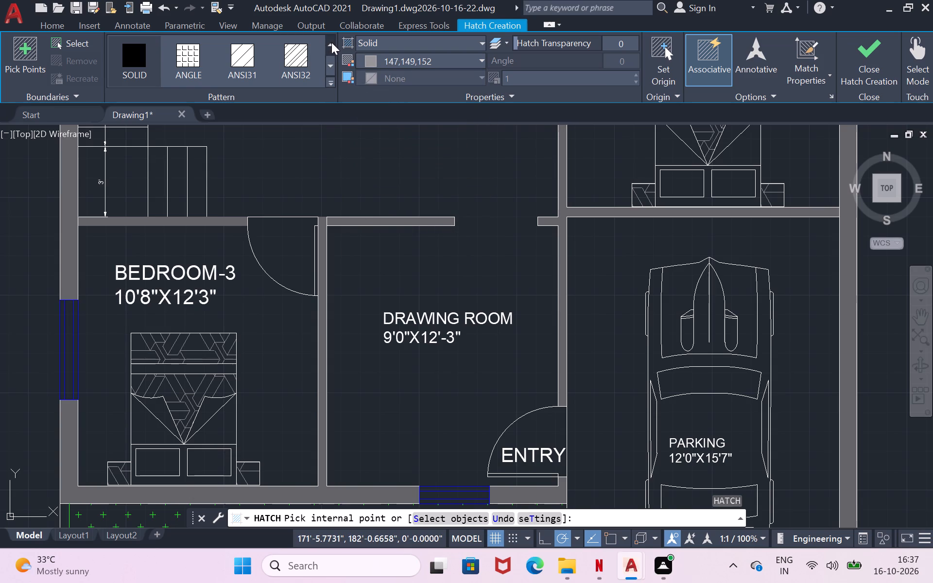
{"action": "left_click", "coordinate": [328, 82]}
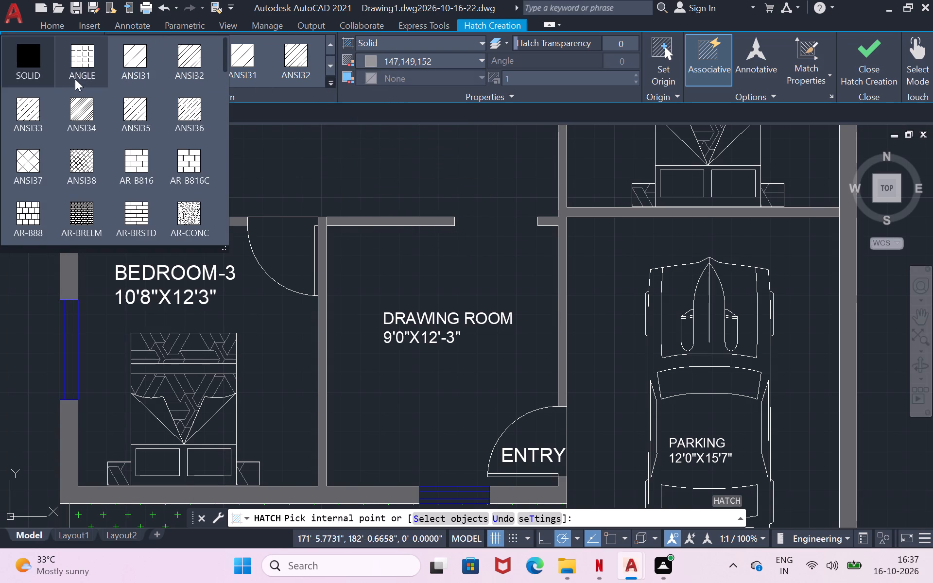
{"action": "left_click", "coordinate": [79, 69]}
{"action": "left_click", "coordinate": [631, 301]}
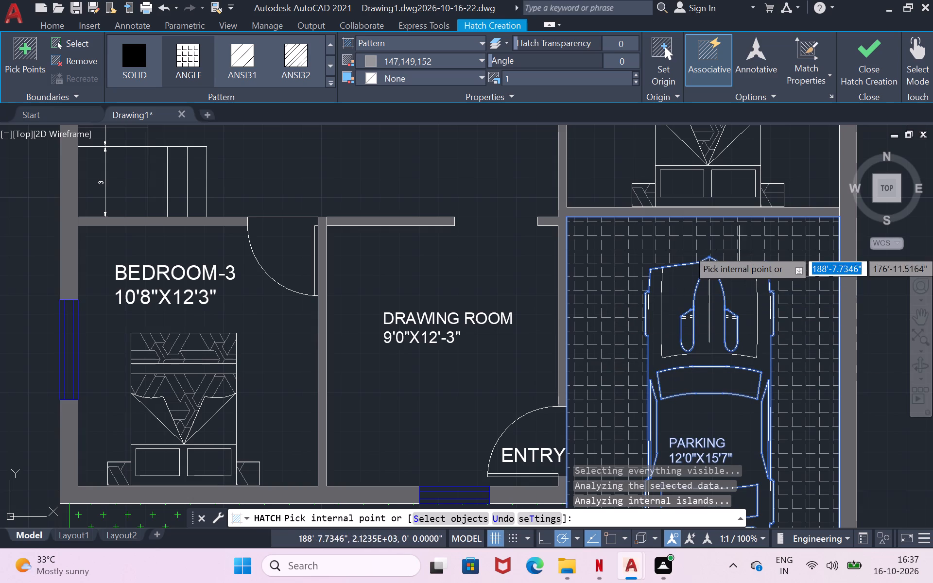
{"action": "left_click", "coordinate": [635, 72]}
{"action": "triple_click", "coordinate": [635, 72]}
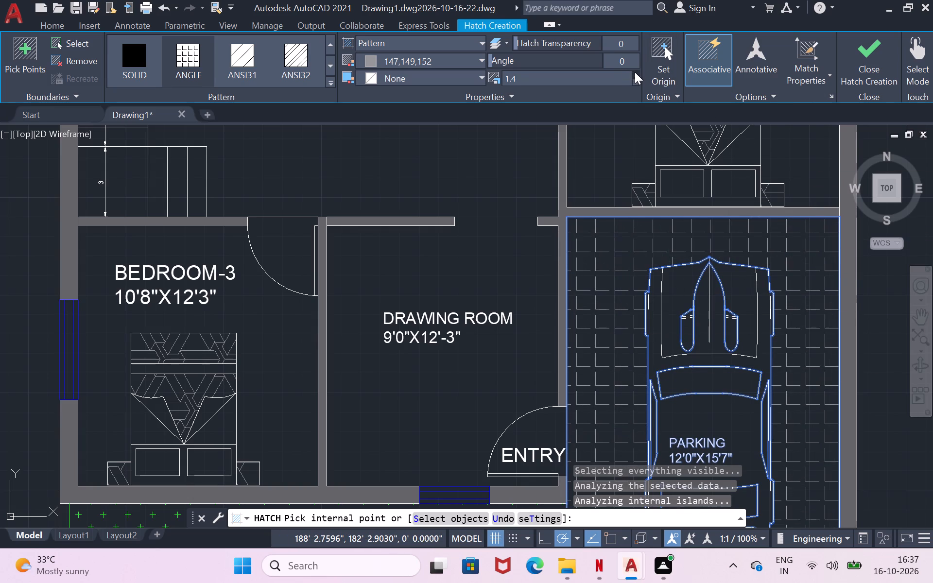
{"action": "left_click", "coordinate": [635, 72]}
{"action": "scroll", "coordinate": [789, 187], "scroll_direction": "down", "scroll_amount": 2}
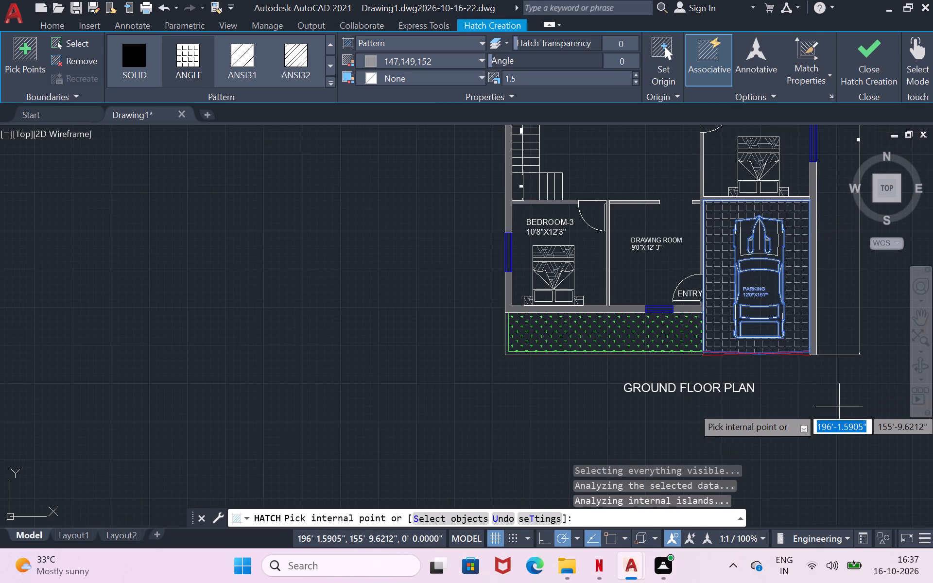
{"action": "key", "text": "Return"}
Examine the whole ground floor plan for completeness of its walls, hatches, labels and dimensions.
{"action": "scroll", "coordinate": [834, 409], "scroll_direction": "down", "scroll_amount": 2}
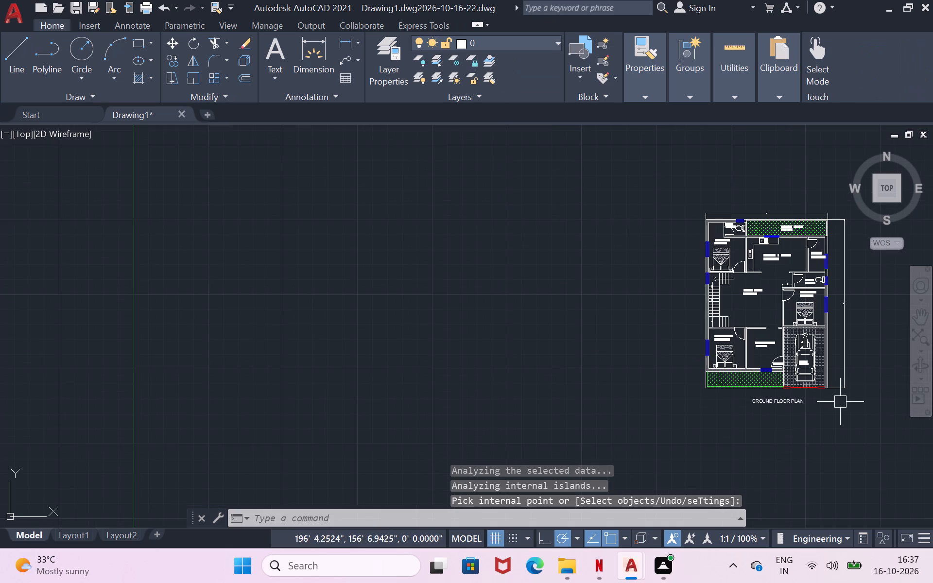
{"action": "scroll", "coordinate": [859, 318], "scroll_direction": "up", "scroll_amount": 1}
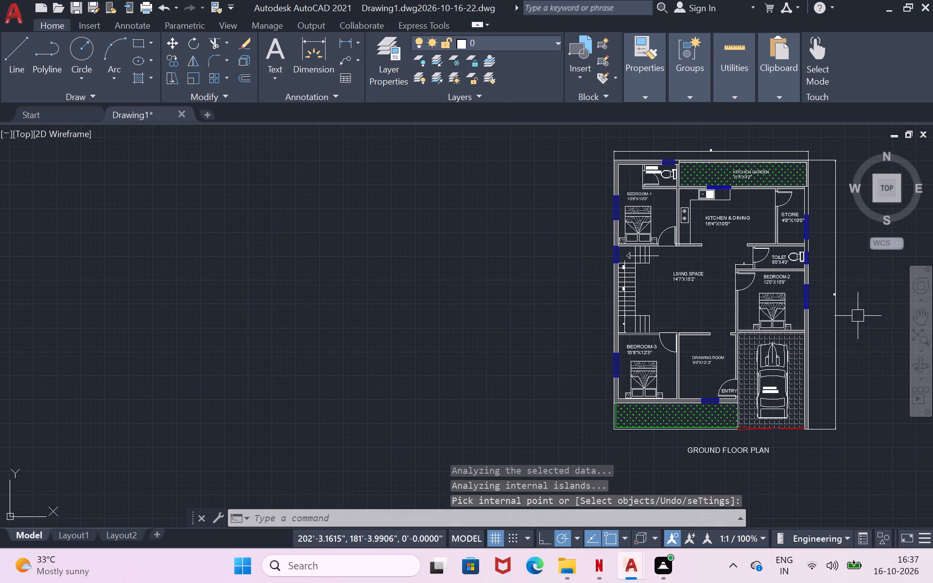
{"action": "scroll", "coordinate": [858, 316], "scroll_direction": "up", "scroll_amount": 1}
{"action": "scroll", "coordinate": [858, 316], "scroll_direction": "down", "scroll_amount": 1}
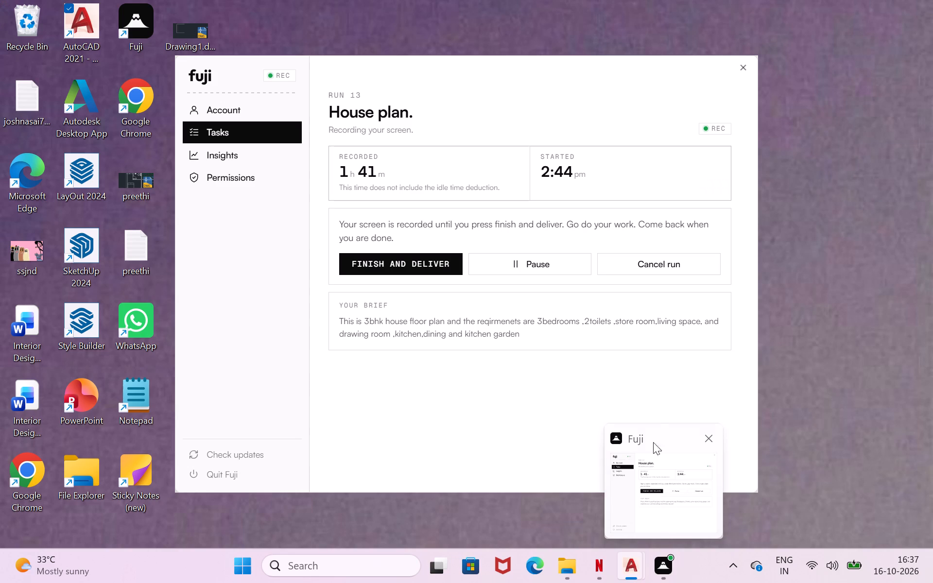
{"action": "left_click", "coordinate": [916, 318]}
{"action": "left_click_drag", "start_coordinate": [865, 353], "coordinate": [758, 385]}
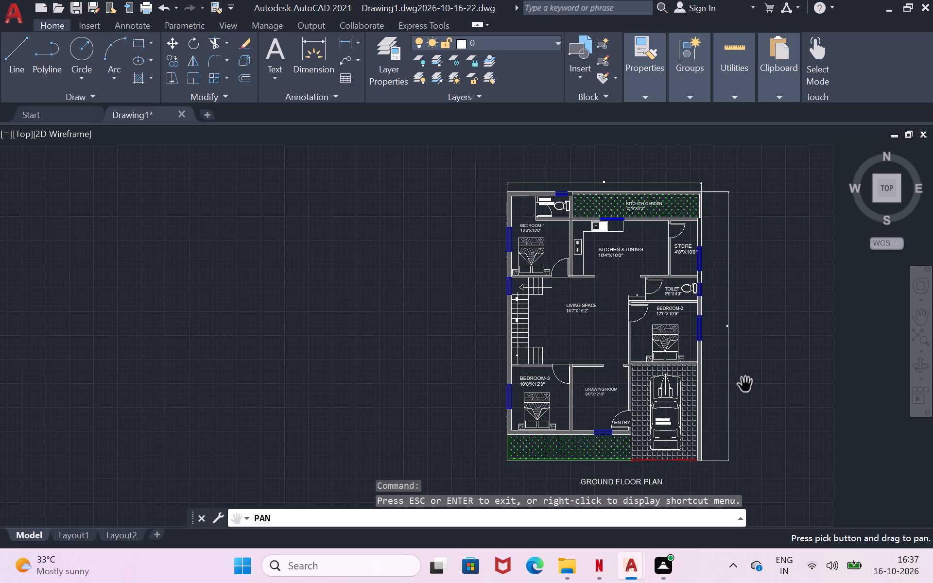
{"action": "left_click", "coordinate": [922, 319]}
{"action": "left_click_drag", "start_coordinate": [854, 356], "coordinate": [849, 357]}
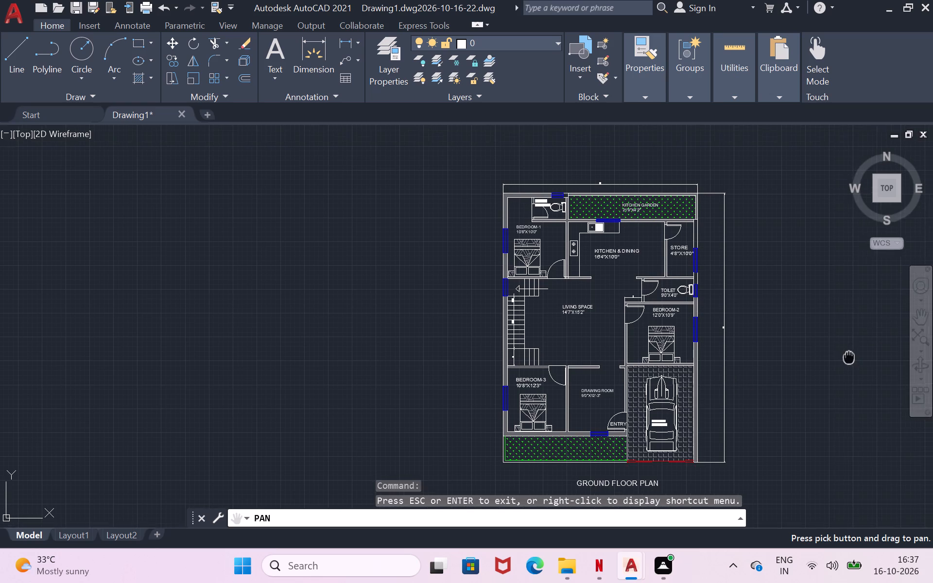
{"action": "left_click_drag", "start_coordinate": [849, 357], "coordinate": [751, 316]}
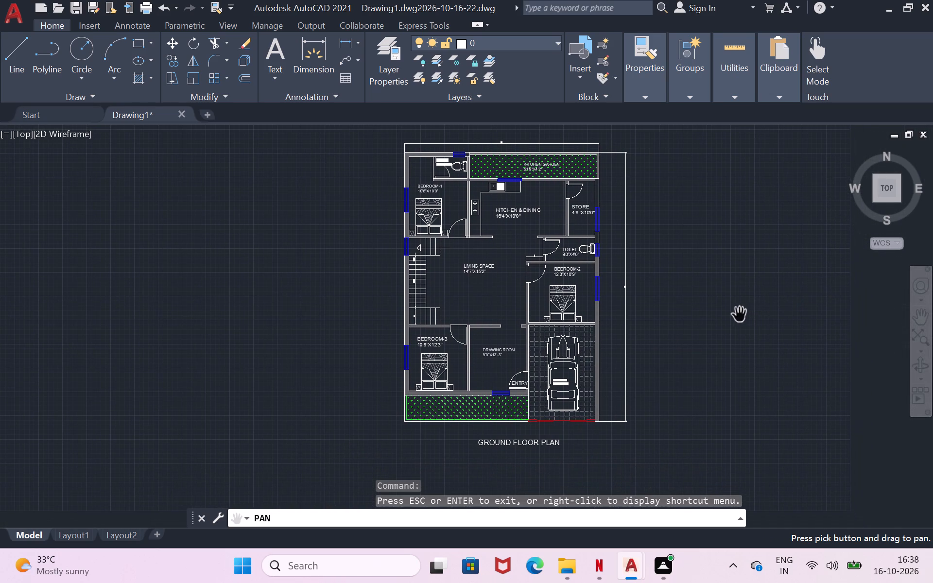
{"action": "left_click_drag", "start_coordinate": [712, 346], "coordinate": [735, 345]}
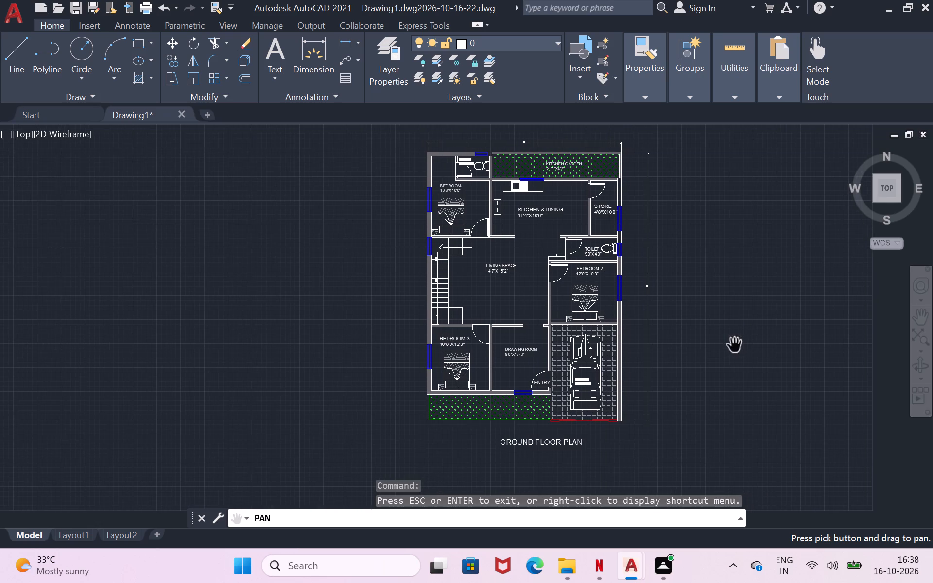
Examine the ground floor plan again, both overall and close up around the living space, bedrooms, staircase and parking.
{"action": "left_click_drag", "start_coordinate": [725, 332], "coordinate": [742, 344]}
{"action": "scroll", "coordinate": [717, 291], "scroll_direction": "up", "scroll_amount": 1}
{"action": "scroll", "coordinate": [717, 291], "scroll_direction": "down", "scroll_amount": 1}
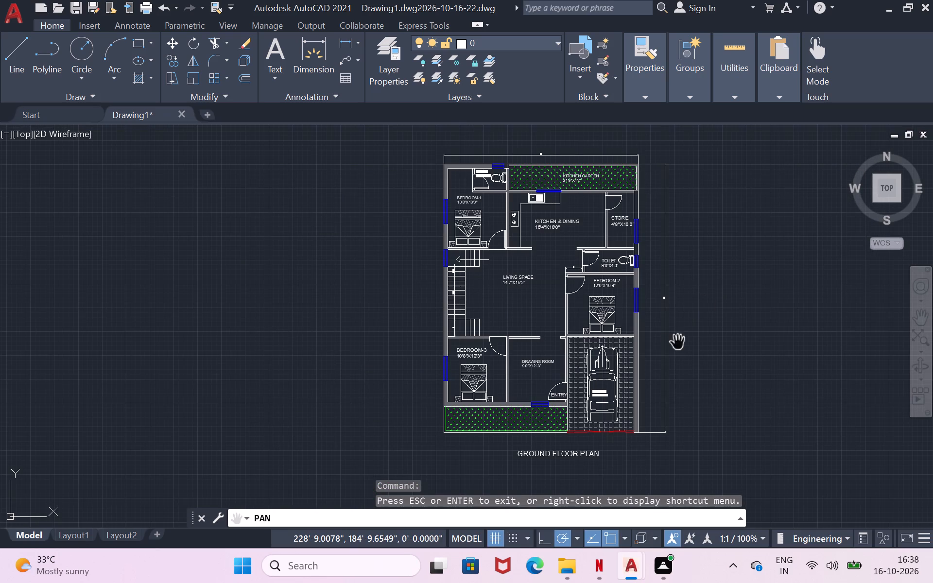
{"action": "scroll", "coordinate": [621, 341], "scroll_direction": "up", "scroll_amount": 1}
{"action": "left_click_drag", "start_coordinate": [620, 341], "coordinate": [635, 271]}
{"action": "left_click_drag", "start_coordinate": [635, 279], "coordinate": [635, 321]}
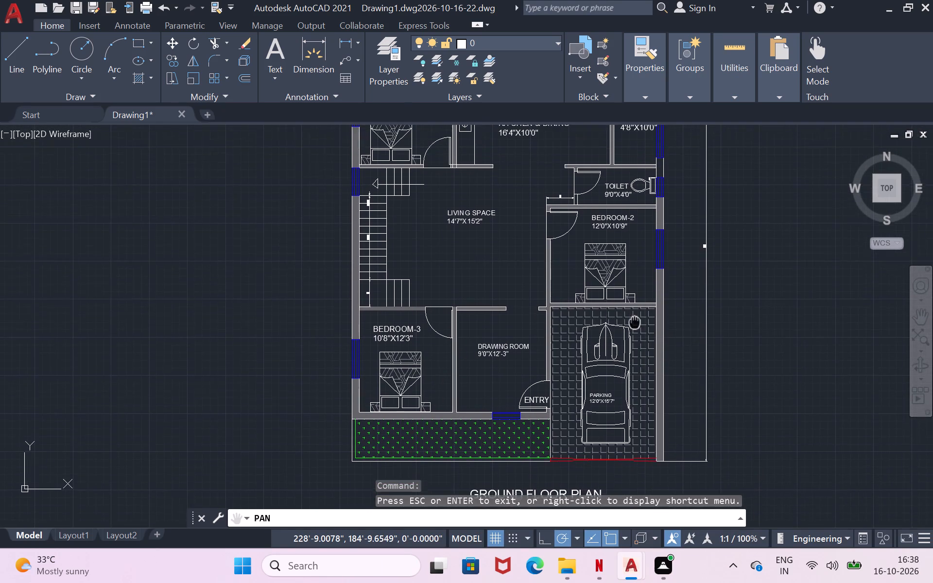
{"action": "left_click_drag", "start_coordinate": [635, 321], "coordinate": [634, 417]}
{"action": "scroll", "coordinate": [632, 395], "scroll_direction": "down", "scroll_amount": 1}
{"action": "left_click_drag", "start_coordinate": [609, 410], "coordinate": [604, 390]}
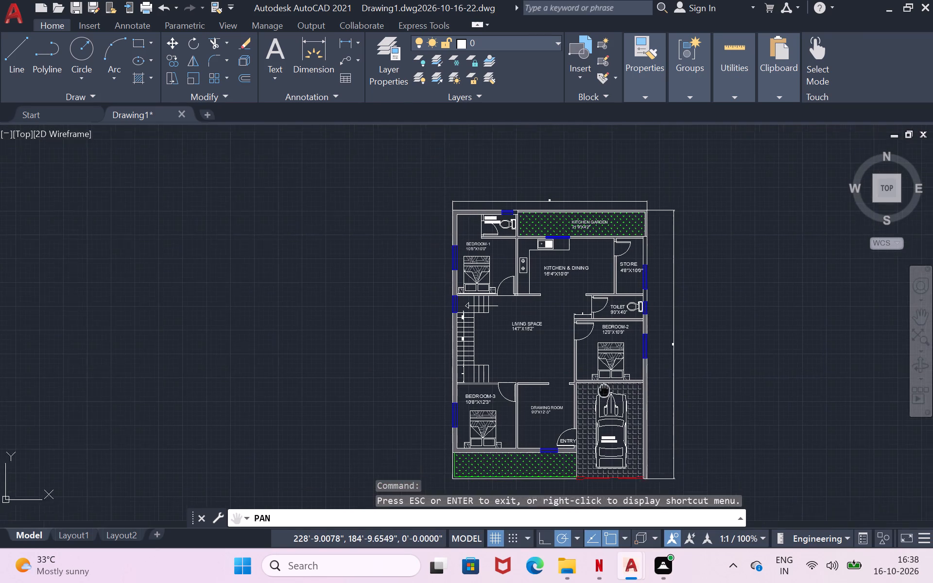
{"action": "left_click_drag", "start_coordinate": [604, 390], "coordinate": [599, 353]}
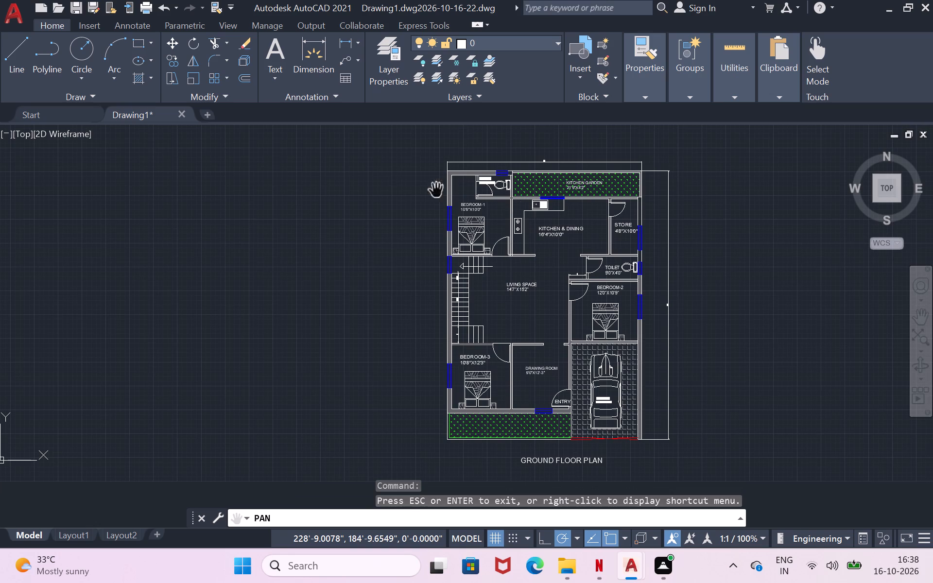
{"action": "key", "text": "Return"}
Set the colour of a new hatch for the staircase direction arrow to 0,0,0.
{"action": "scroll", "coordinate": [580, 282], "scroll_direction": "up", "scroll_amount": 1}
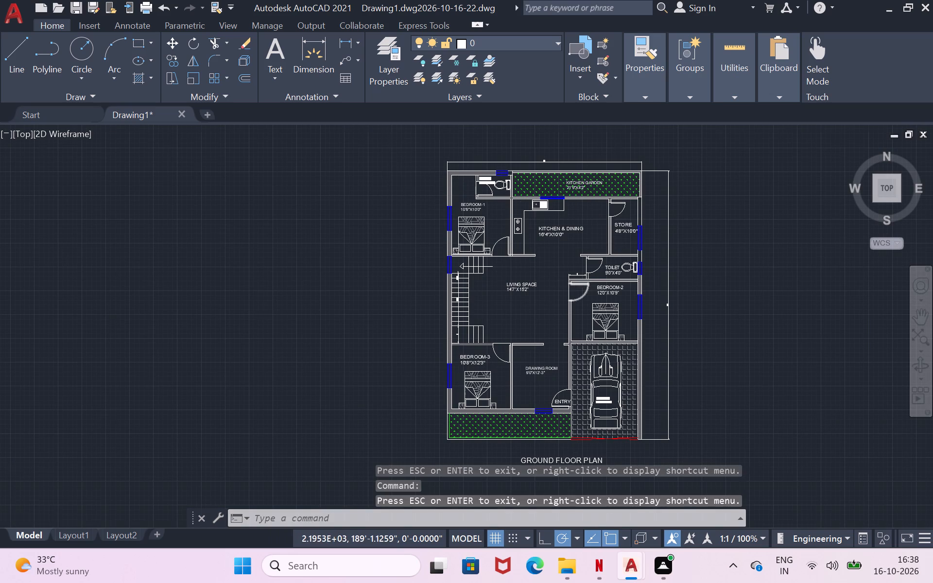
{"action": "scroll", "coordinate": [580, 282], "scroll_direction": "up", "scroll_amount": 1}
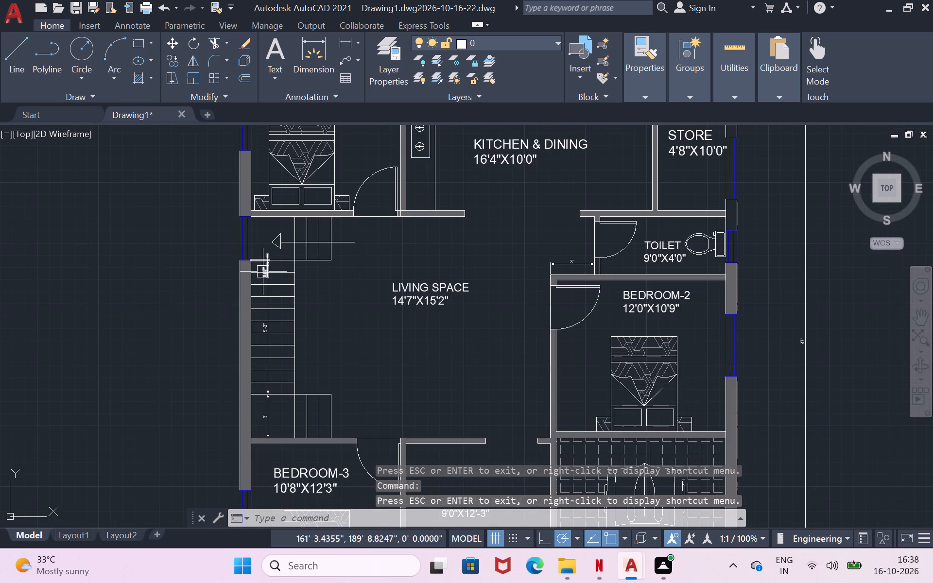
{"action": "key", "text": "h"}
{"action": "key", "text": "Return"}
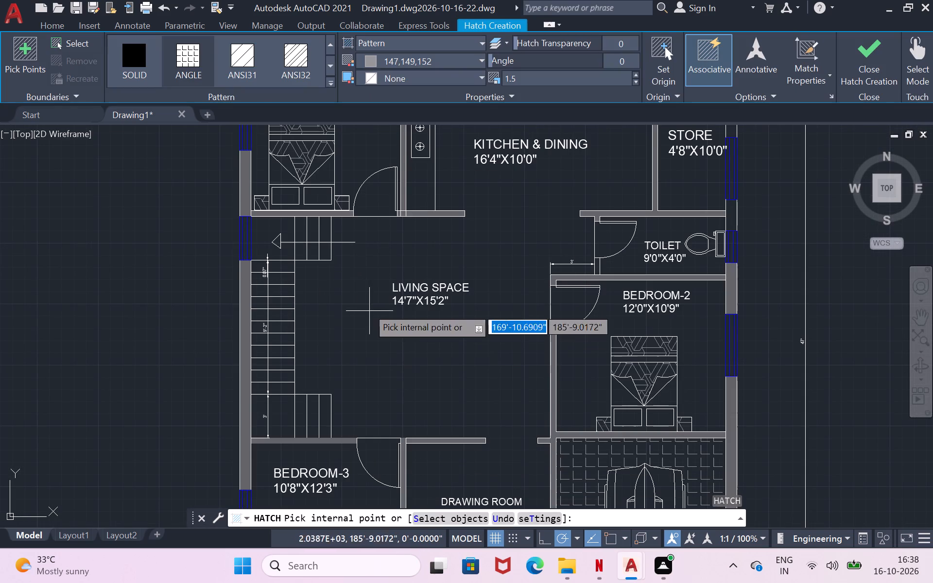
{"action": "scroll", "coordinate": [287, 233], "scroll_direction": "up", "scroll_amount": 2}
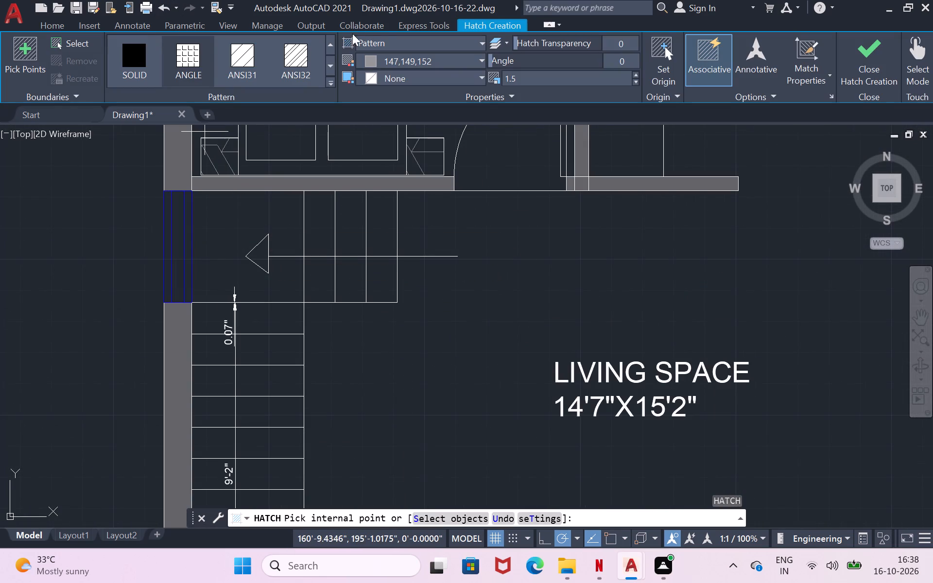
{"action": "left_click", "coordinate": [394, 62]}
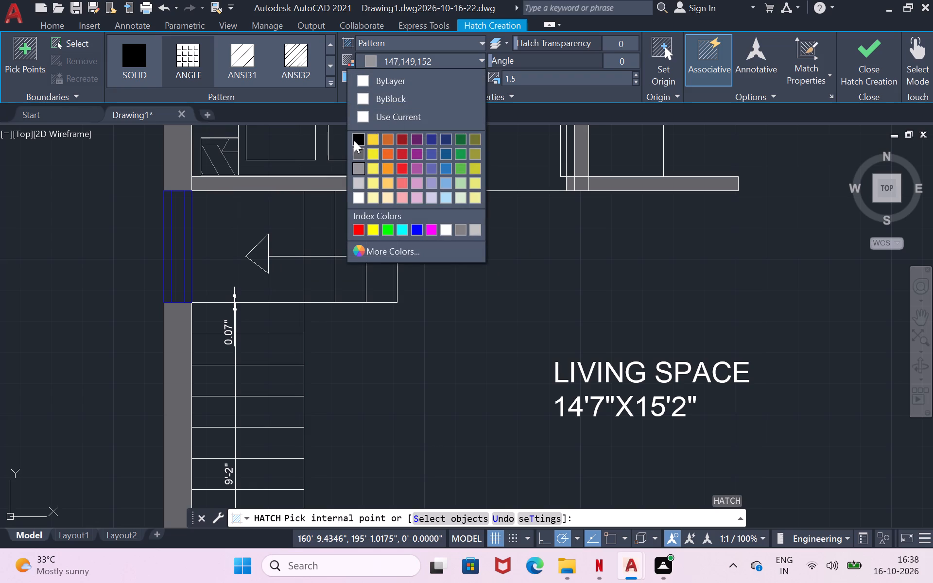
{"action": "left_click", "coordinate": [354, 140]}
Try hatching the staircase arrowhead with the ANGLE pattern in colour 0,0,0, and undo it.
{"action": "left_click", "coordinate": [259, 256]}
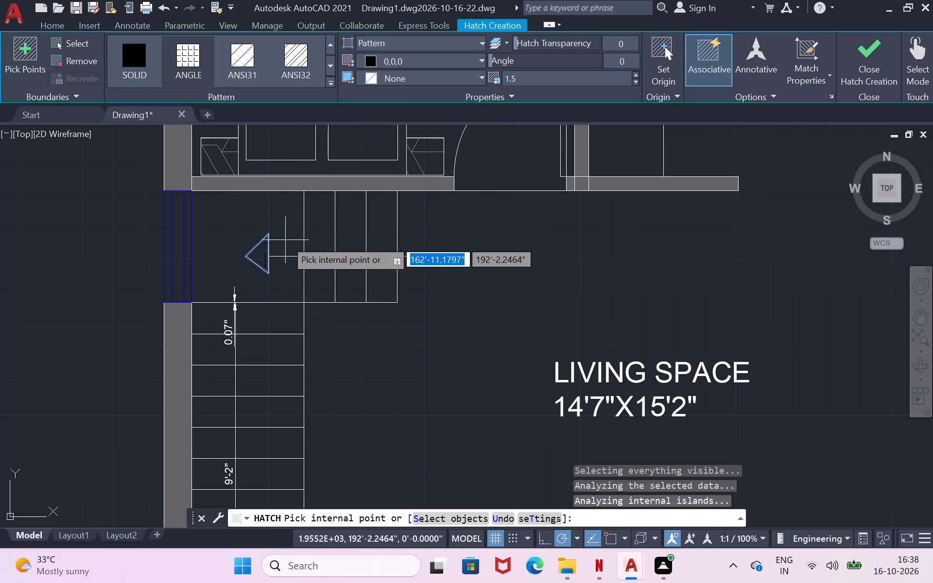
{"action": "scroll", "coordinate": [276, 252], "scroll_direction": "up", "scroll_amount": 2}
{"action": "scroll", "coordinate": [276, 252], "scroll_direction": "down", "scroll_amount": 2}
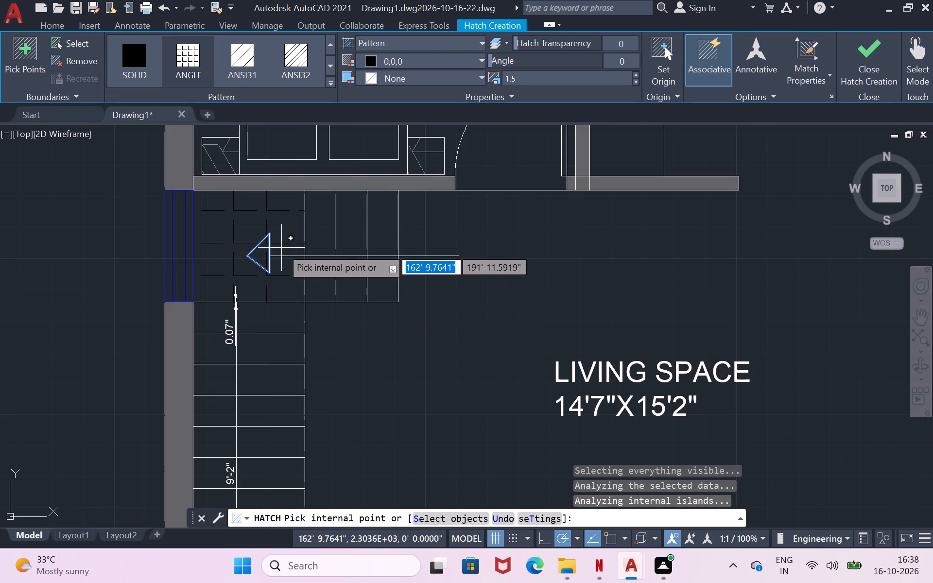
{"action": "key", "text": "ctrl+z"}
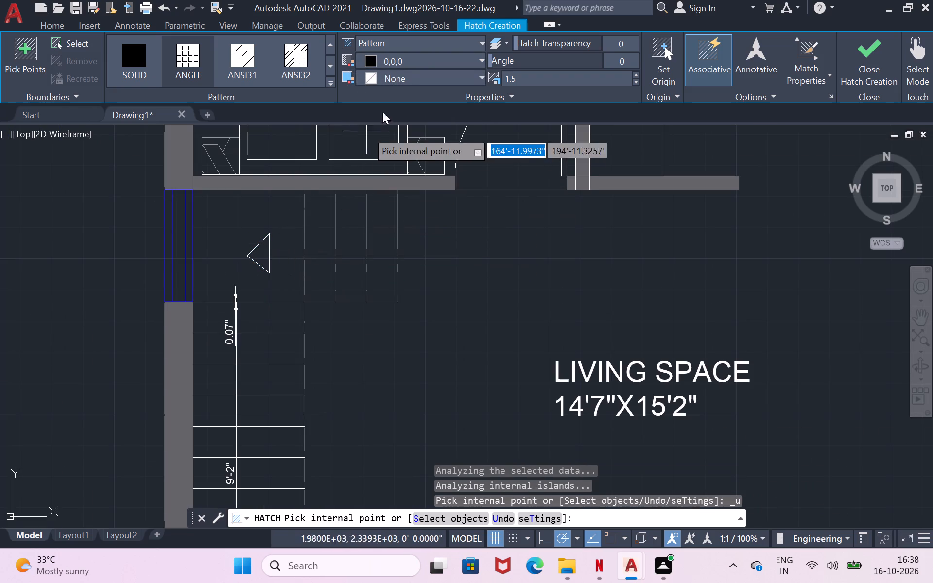
Fill the triangular head of the staircase direction arrow with a solid hatch in colour 0,0,0.
{"action": "left_click", "coordinate": [144, 65]}
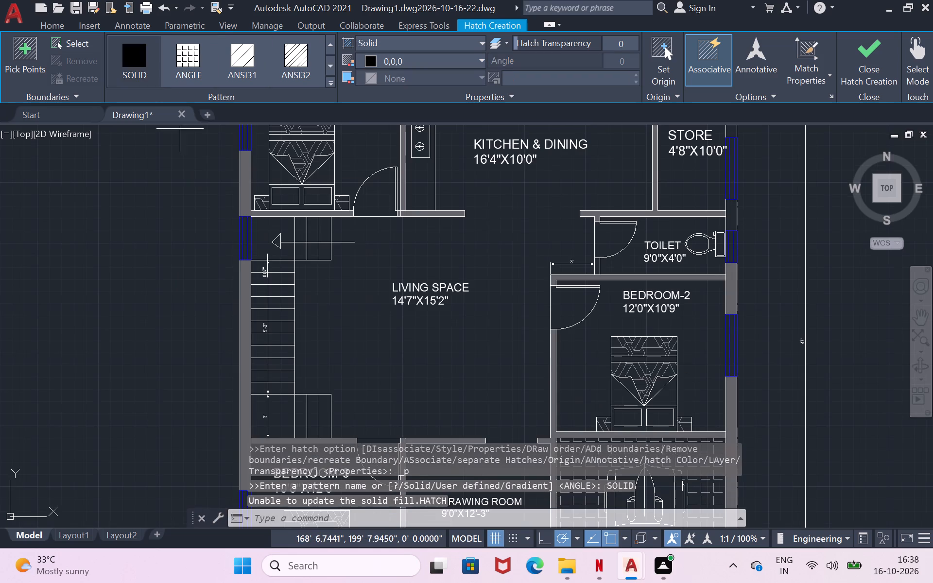
{"action": "scroll", "coordinate": [263, 240], "scroll_direction": "up", "scroll_amount": 3}
{"action": "left_click", "coordinate": [311, 255]}
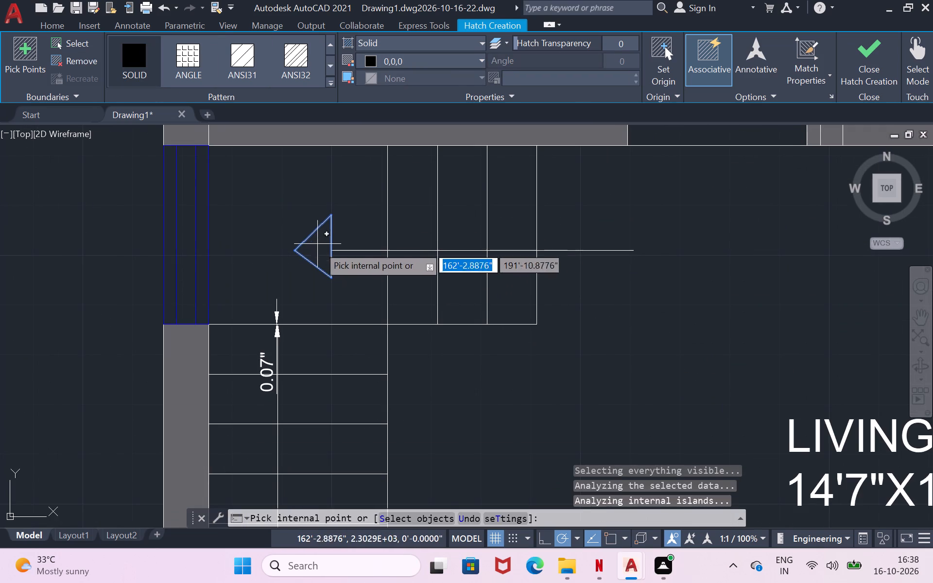
{"action": "left_click", "coordinate": [320, 248]}
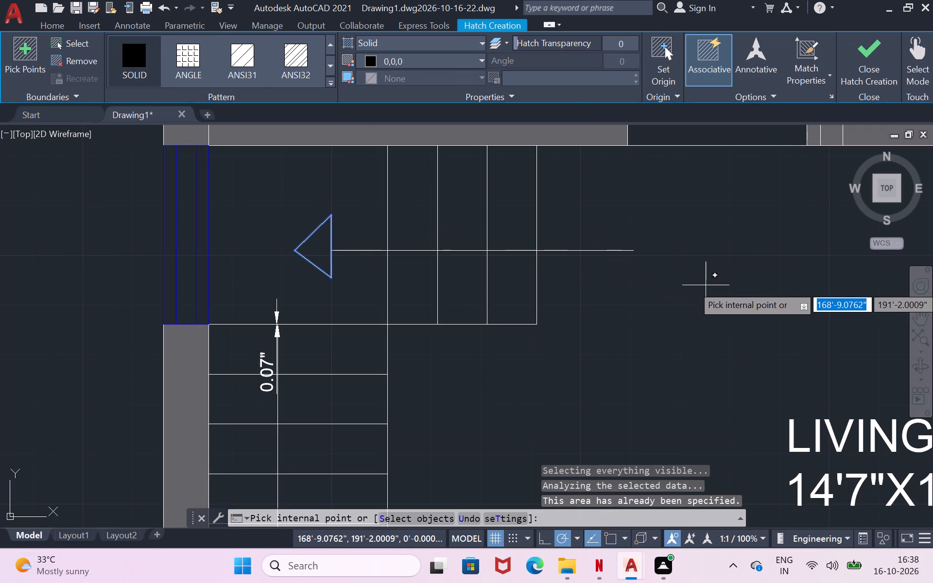
{"action": "scroll", "coordinate": [706, 285], "scroll_direction": "down", "scroll_amount": 1}
{"action": "key", "text": "Return"}
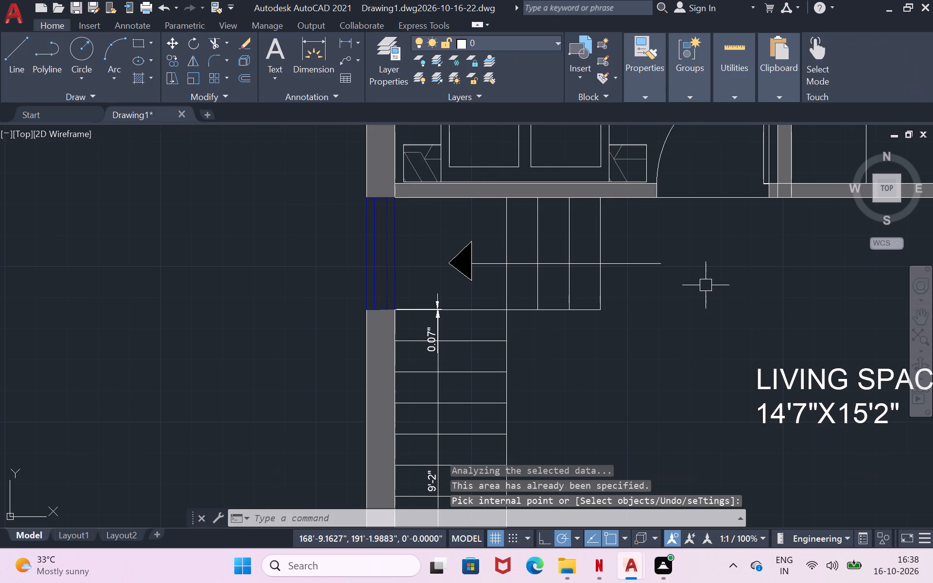
Add the multiline text UP just below the tail end of the staircase direction arrow.
{"action": "scroll", "coordinate": [706, 285], "scroll_direction": "down", "scroll_amount": 1}
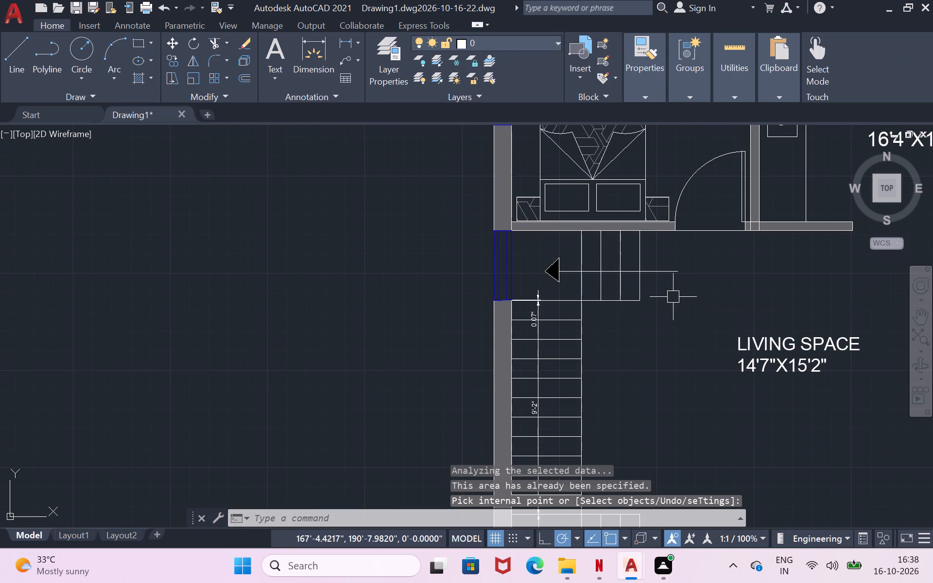
{"action": "key", "text": "t"}
{"action": "key", "text": "Return"}
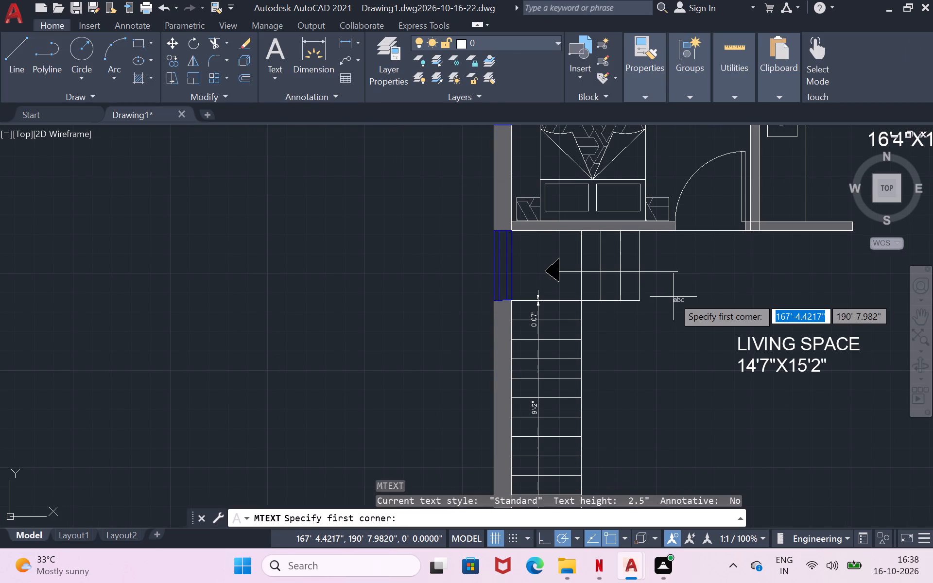
{"action": "left_click", "coordinate": [676, 293]}
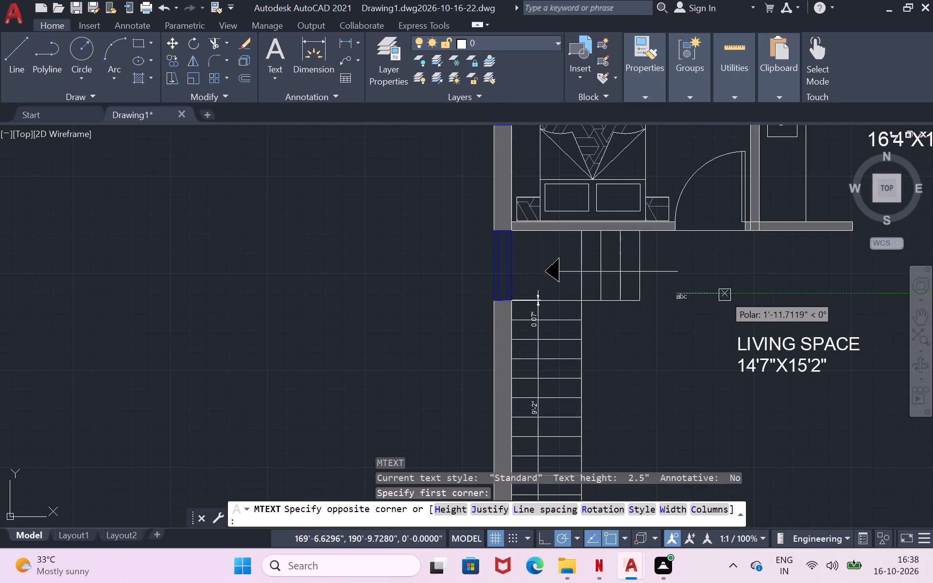
{"action": "left_click", "coordinate": [717, 314]}
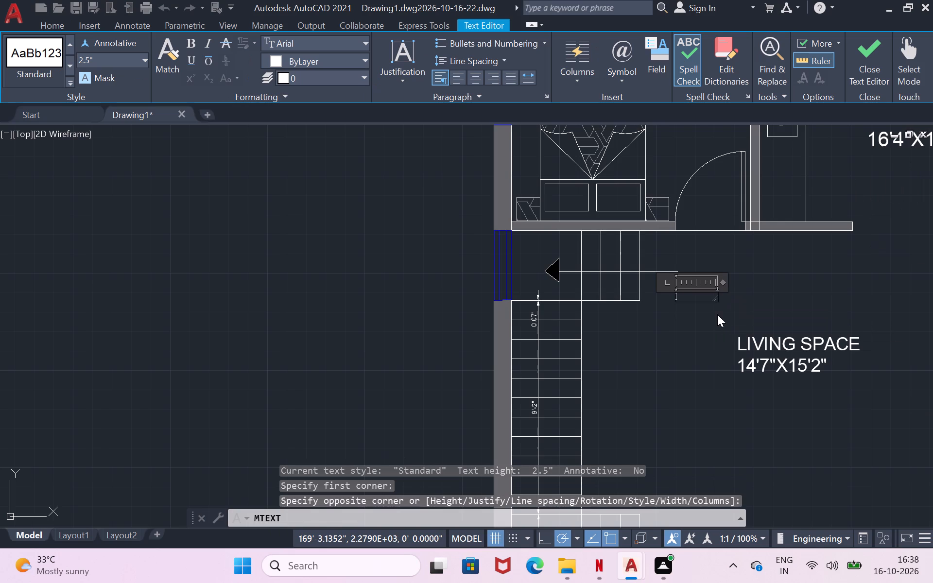
{"action": "type", "text": "UP"}
{"action": "key", "text": "Return"}
{"action": "key", "text": "Return"}
{"action": "key", "text": "Return"}
{"action": "key", "text": "Return"}
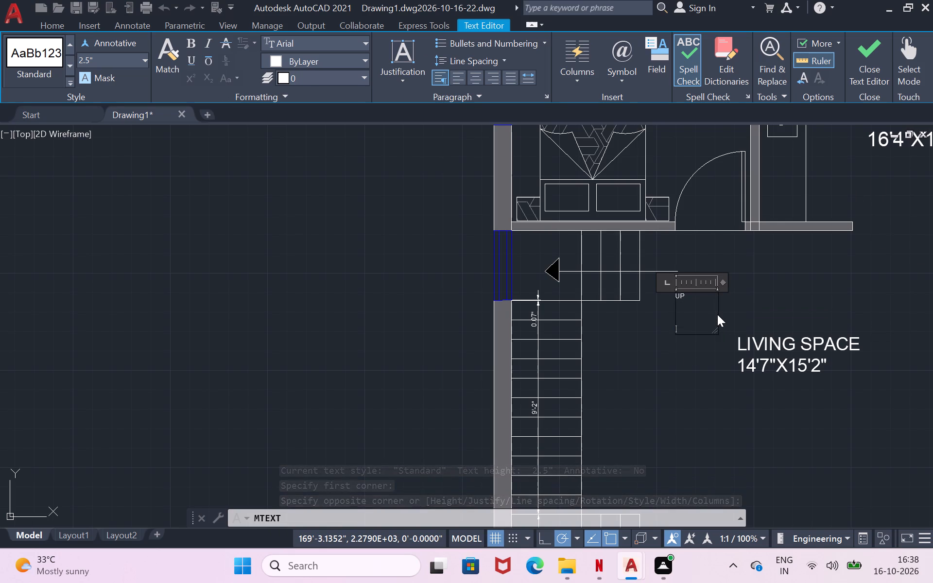
{"action": "left_click", "coordinate": [685, 356]}
Scale the UP label by eye to roughly the text size of the LIVING SPACE label.
{"action": "left_click", "coordinate": [682, 301]}
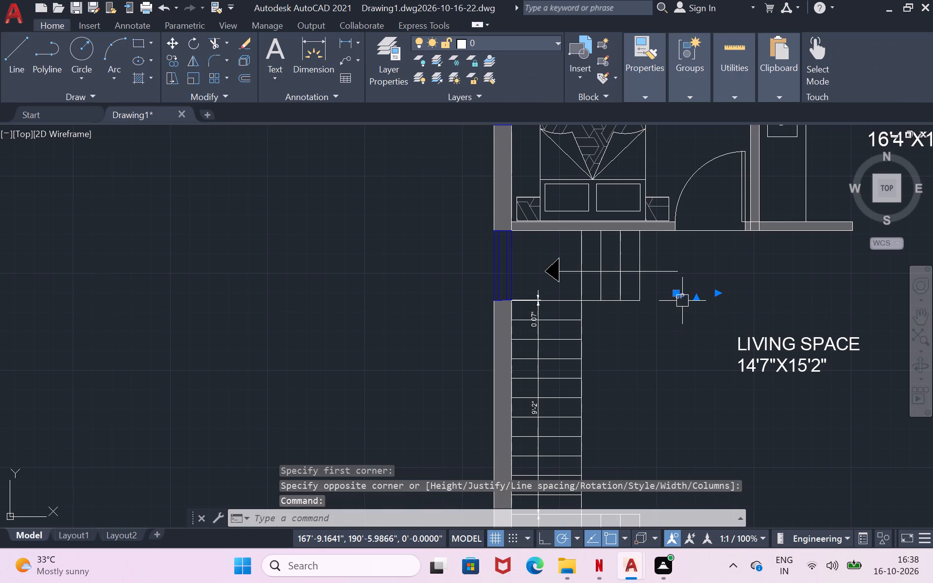
{"action": "type", "text": "SC"}
{"action": "key", "text": "Return"}
{"action": "left_click", "coordinate": [682, 301]}
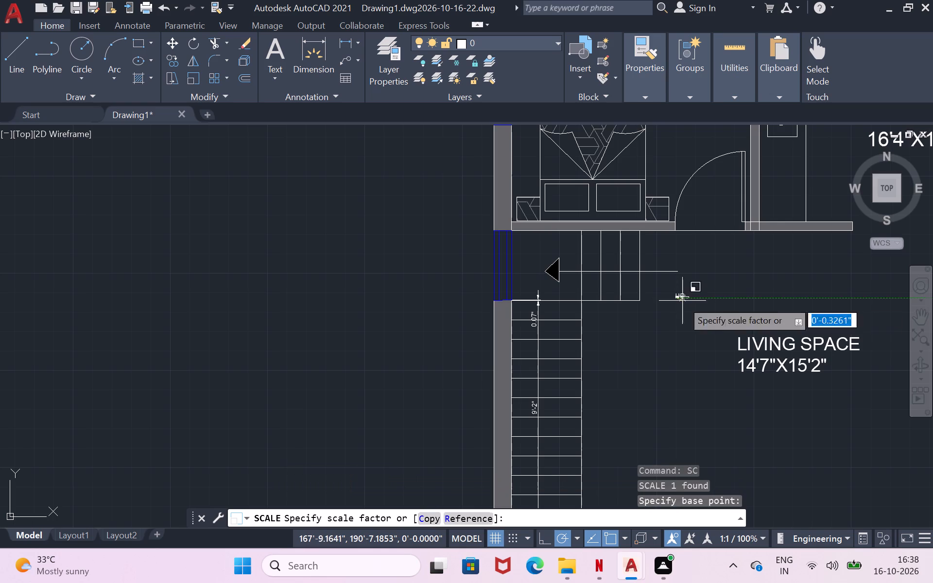
{"action": "left_click", "coordinate": [738, 306]}
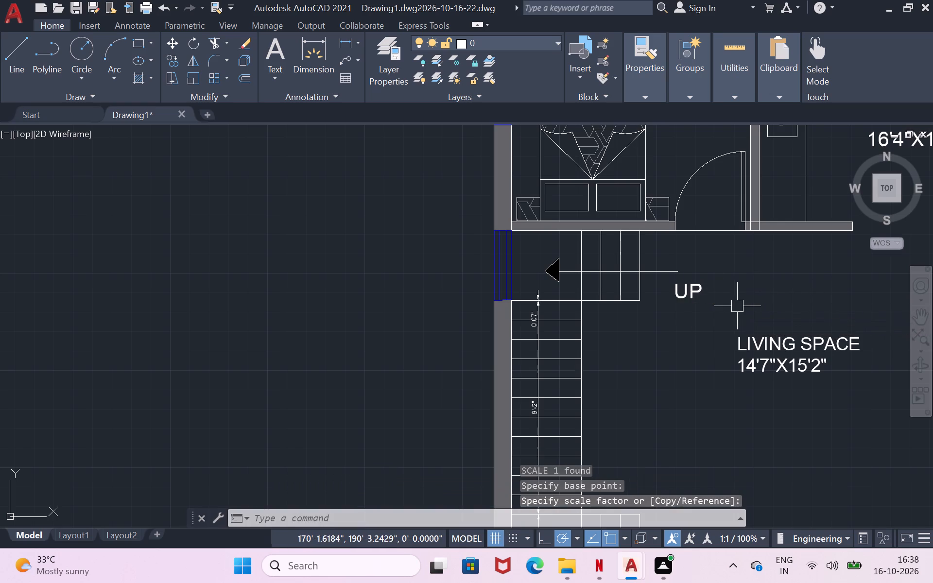
Move the UP label to just above the tail of the staircase arrow line, beside the upper steps.
{"action": "left_click", "coordinate": [696, 298]}
{"action": "key", "text": "m"}
{"action": "key", "text": "Return"}
{"action": "left_click", "coordinate": [696, 298]}
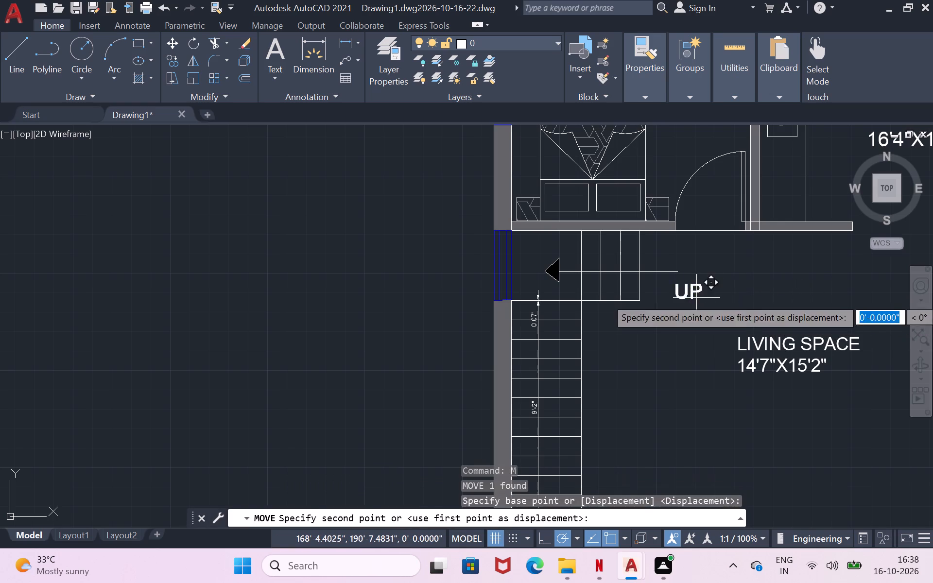
{"action": "left_click", "coordinate": [671, 264]}
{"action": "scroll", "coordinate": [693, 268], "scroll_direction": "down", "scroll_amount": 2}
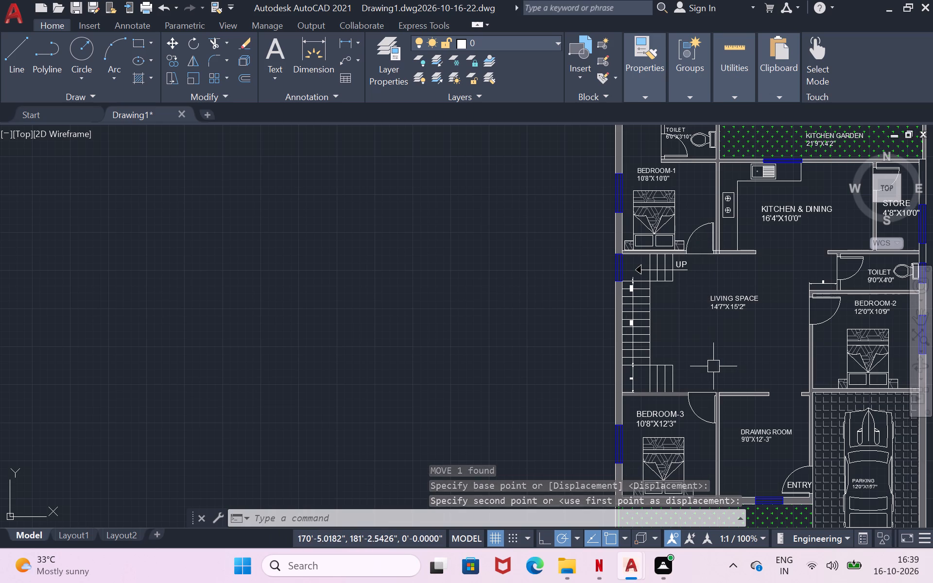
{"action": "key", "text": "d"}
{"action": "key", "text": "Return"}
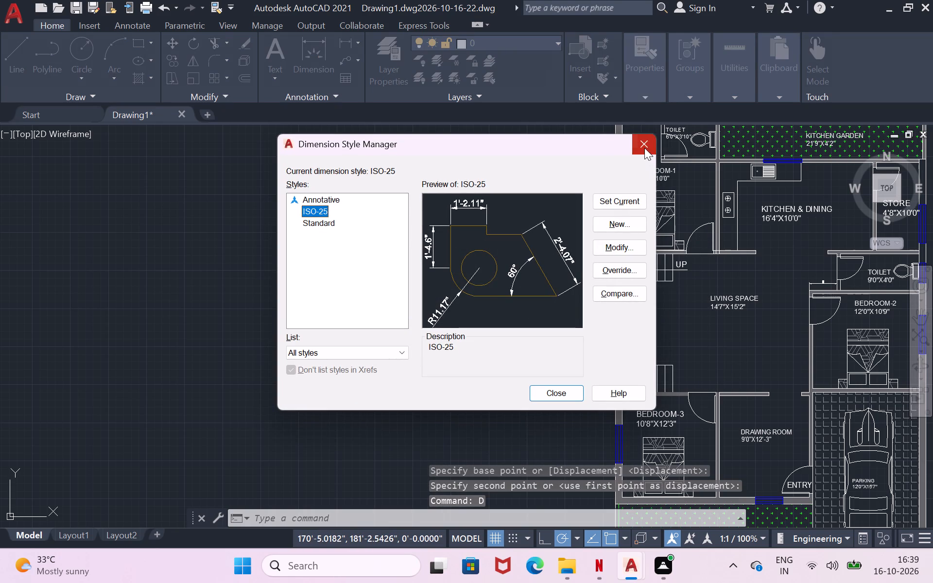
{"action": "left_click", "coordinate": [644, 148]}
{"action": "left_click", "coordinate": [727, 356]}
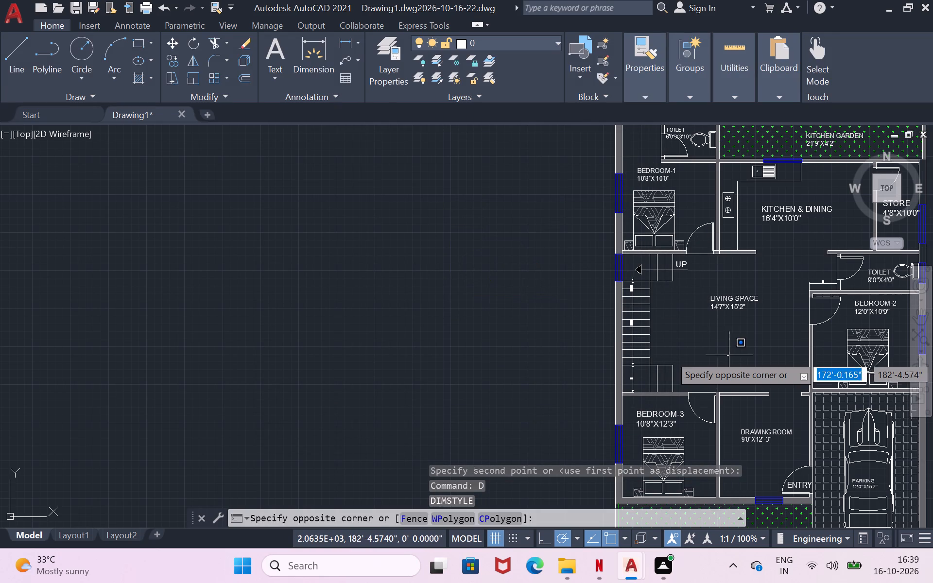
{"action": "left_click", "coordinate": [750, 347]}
Add the multiline text D below the LIVING SPACE label, near the lower steps of the staircase.
{"action": "key", "text": "t"}
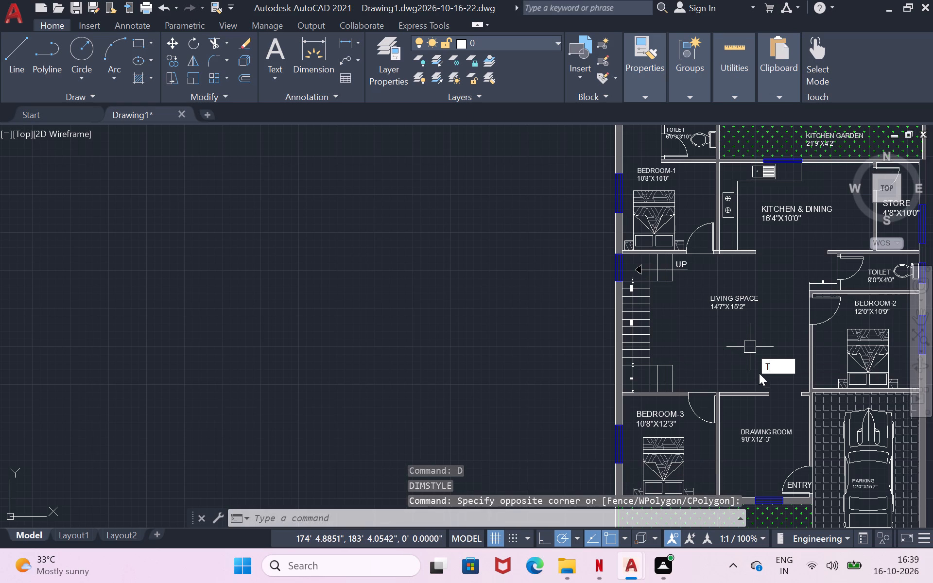
{"action": "left_click", "coordinate": [773, 377]}
{"action": "left_click", "coordinate": [704, 345]}
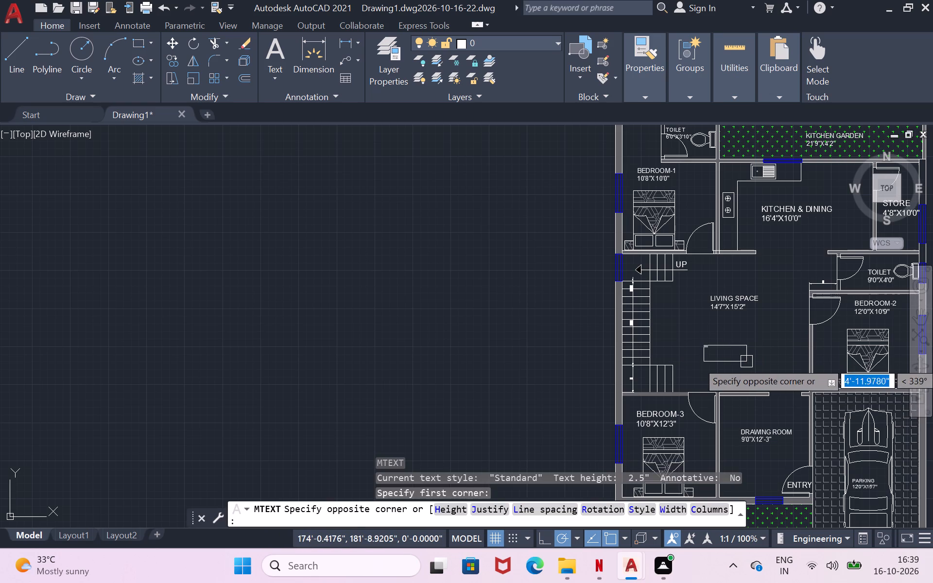
{"action": "left_click", "coordinate": [746, 361]}
{"action": "key", "text": "d"}
{"action": "key", "text": "Return"}
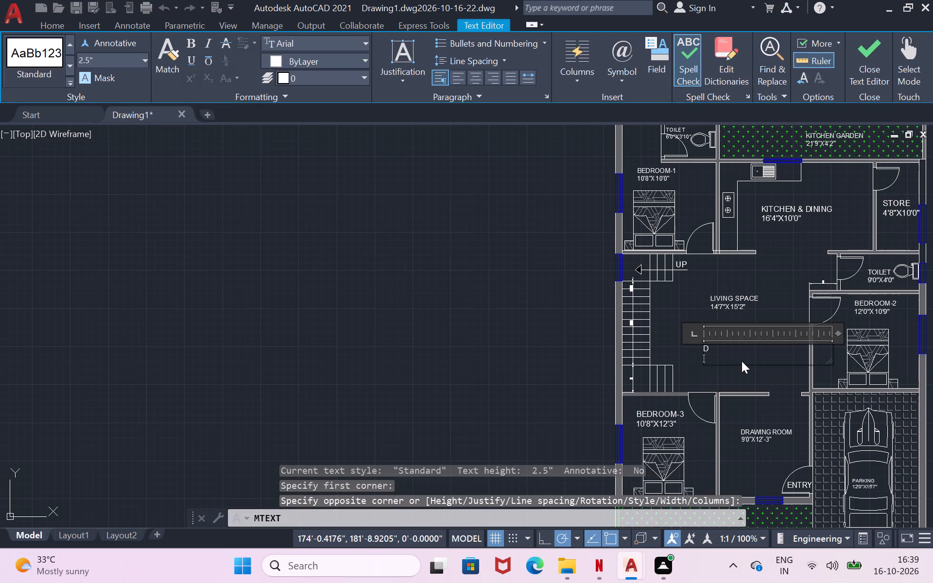
{"action": "left_click", "coordinate": [710, 369]}
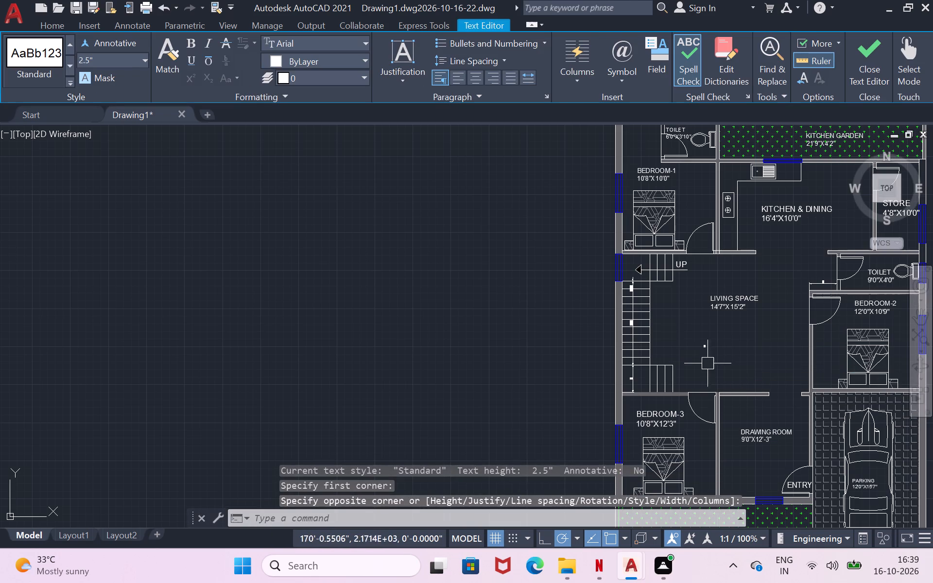
Scale the D label up by eye to roughly the text size of the UP and LIVING SPACE labels.
{"action": "scroll", "coordinate": [703, 347], "scroll_direction": "up", "scroll_amount": 4}
{"action": "left_click", "coordinate": [715, 347]}
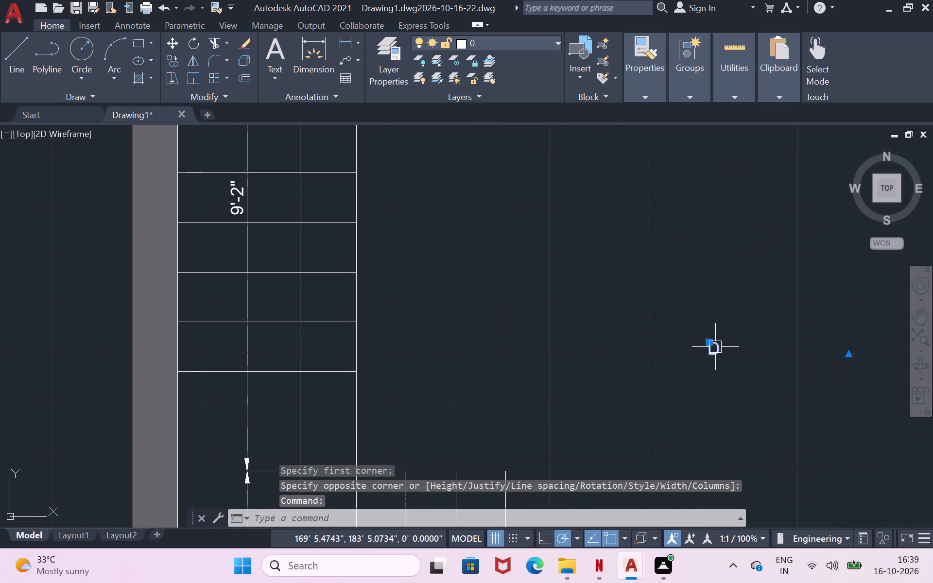
{"action": "type", "text": "SC"}
{"action": "key", "text": "Return"}
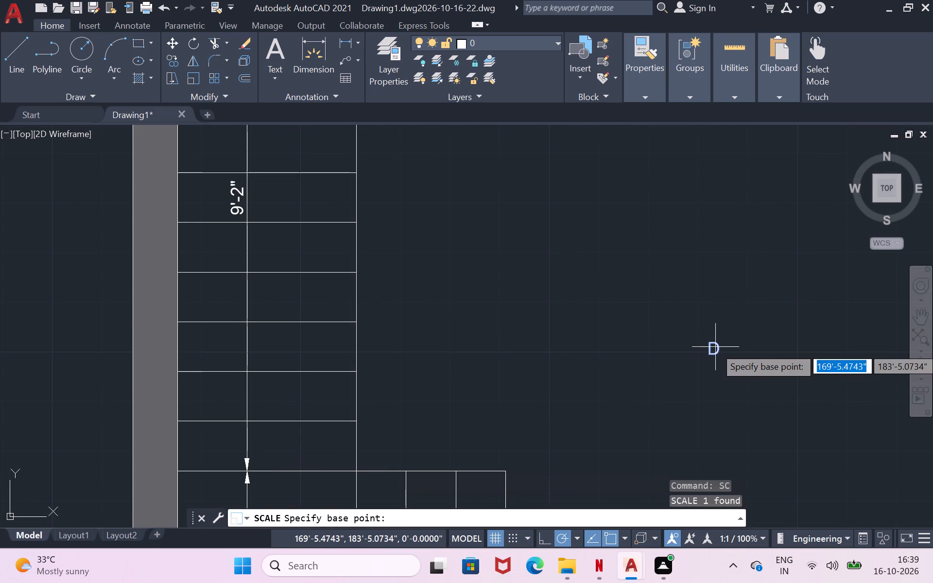
{"action": "left_click", "coordinate": [715, 347]}
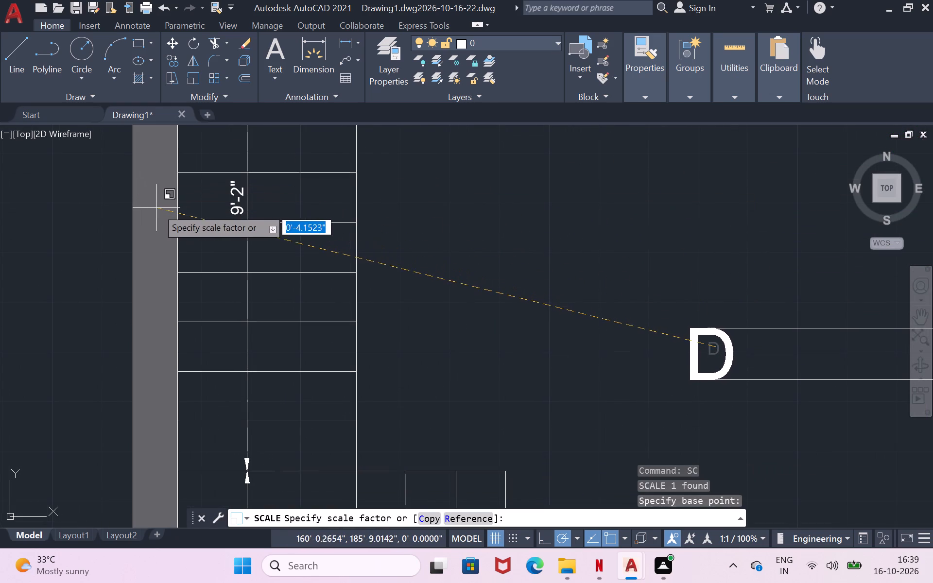
{"action": "left_click", "coordinate": [204, 221]}
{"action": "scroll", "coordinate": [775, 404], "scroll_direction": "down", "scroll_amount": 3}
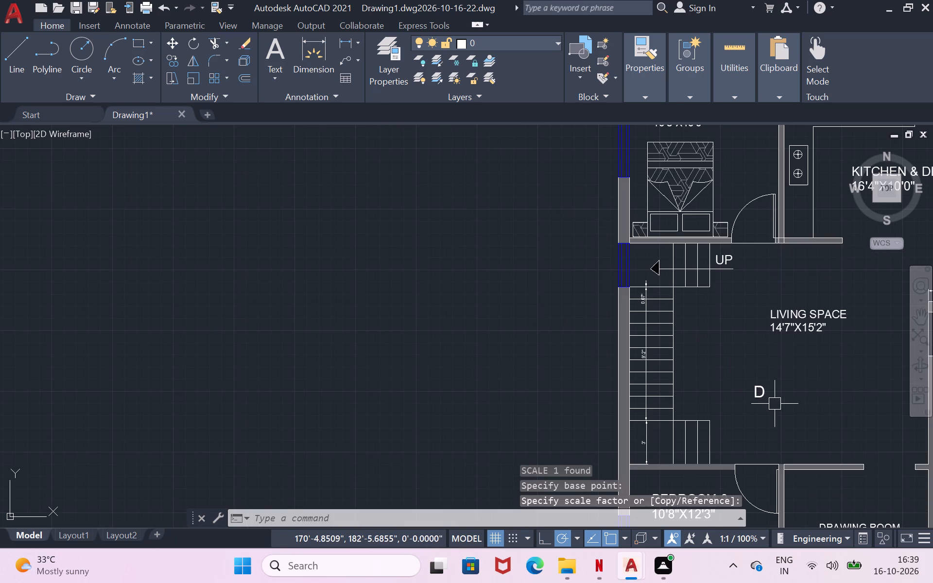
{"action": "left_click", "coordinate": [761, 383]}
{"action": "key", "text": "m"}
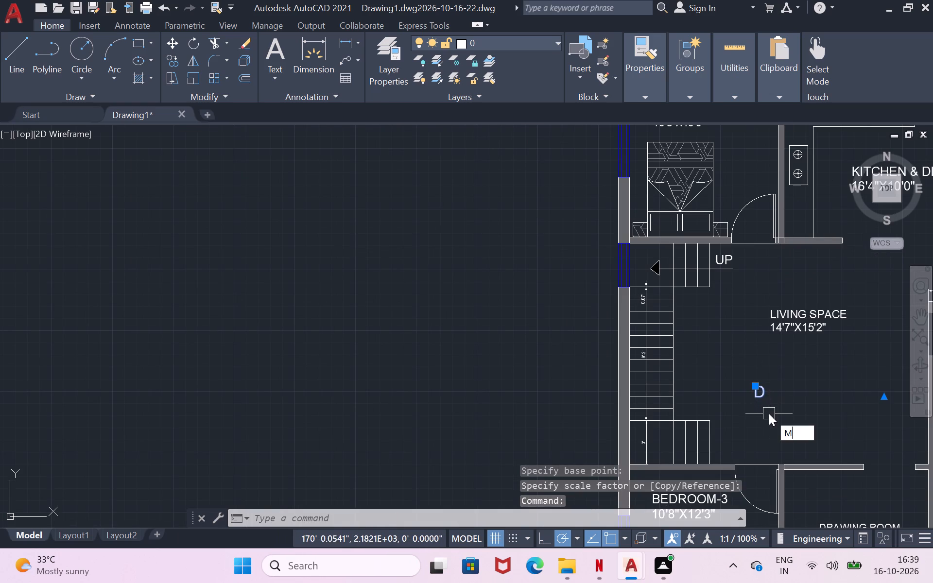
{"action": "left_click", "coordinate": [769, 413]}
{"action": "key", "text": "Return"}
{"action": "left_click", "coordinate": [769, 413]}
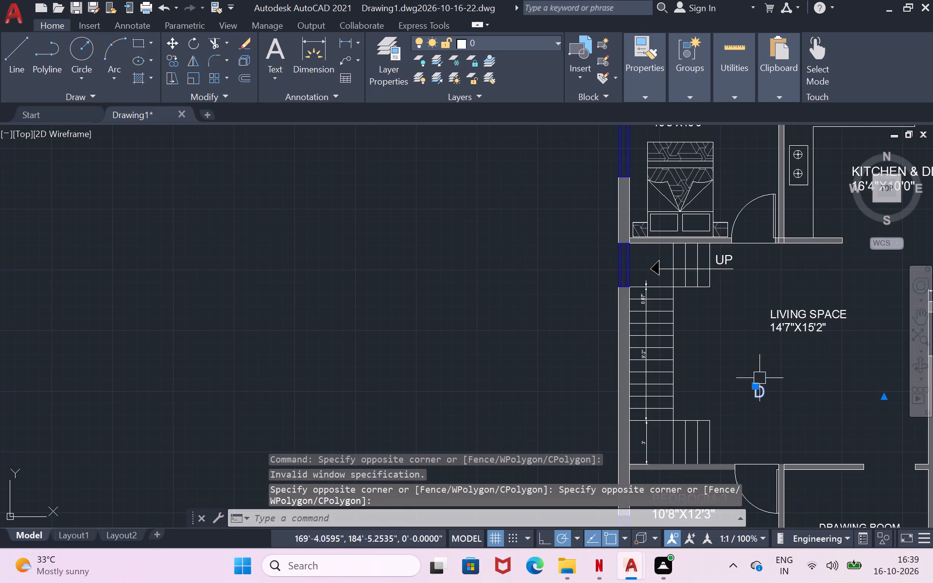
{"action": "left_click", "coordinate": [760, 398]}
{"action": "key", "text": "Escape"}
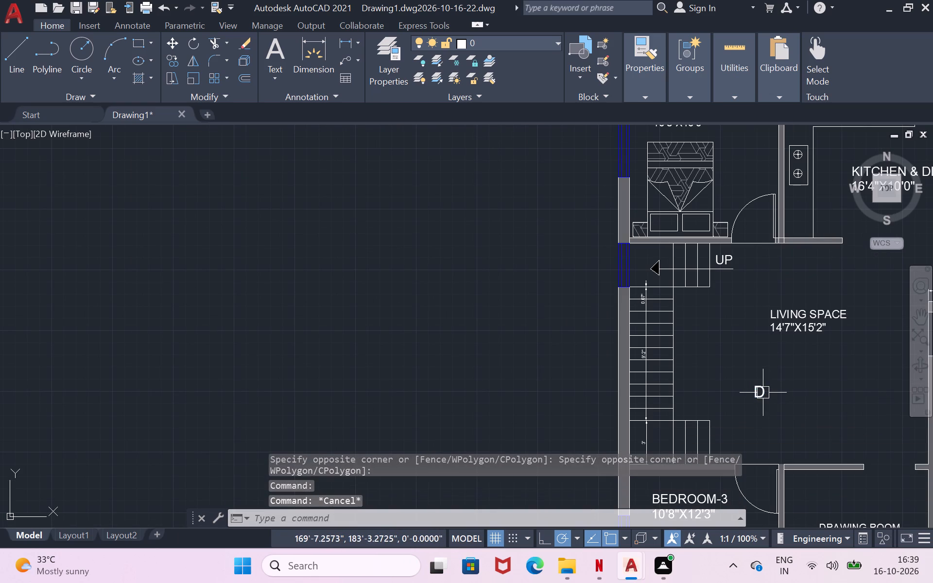
Copy the D label from the living space to beside the BEDROOM-1 door and the door of its attached toilet.
{"action": "left_click", "coordinate": [756, 389]}
{"action": "type", "text": "CO"}
{"action": "key", "text": "Return"}
{"action": "left_click", "coordinate": [756, 389]}
{"action": "scroll", "coordinate": [750, 255], "scroll_direction": "up", "scroll_amount": 1}
{"action": "scroll", "coordinate": [750, 255], "scroll_direction": "down", "scroll_amount": 1}
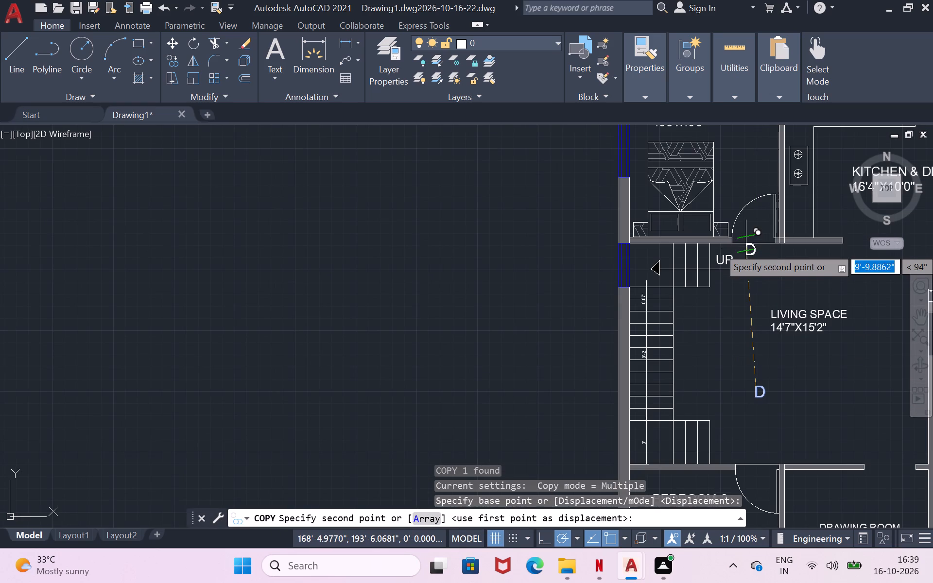
{"action": "double_click", "coordinate": [747, 246]}
{"action": "scroll", "coordinate": [756, 247], "scroll_direction": "down", "scroll_amount": 3}
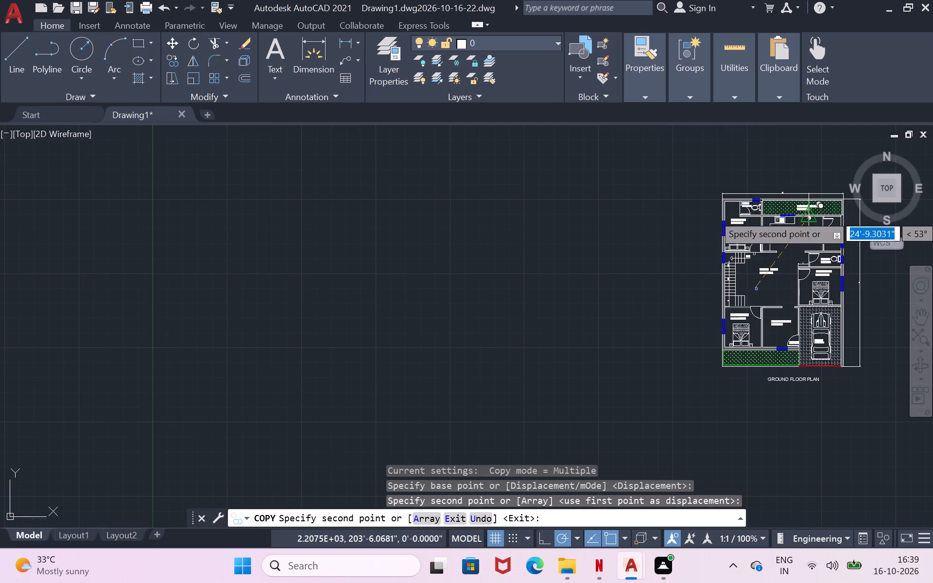
{"action": "scroll", "coordinate": [736, 232], "scroll_direction": "up", "scroll_amount": 3}
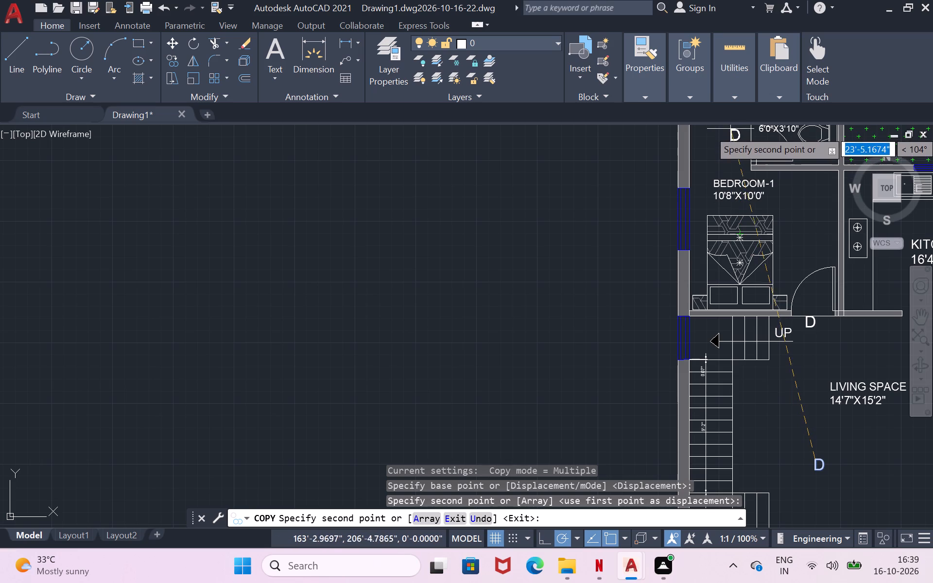
{"action": "left_click", "coordinate": [734, 134]}
Place further copies of the D label beside the 9'0"X4'0" toilet door and the STORE door.
{"action": "scroll", "coordinate": [749, 212], "scroll_direction": "down", "scroll_amount": 1}
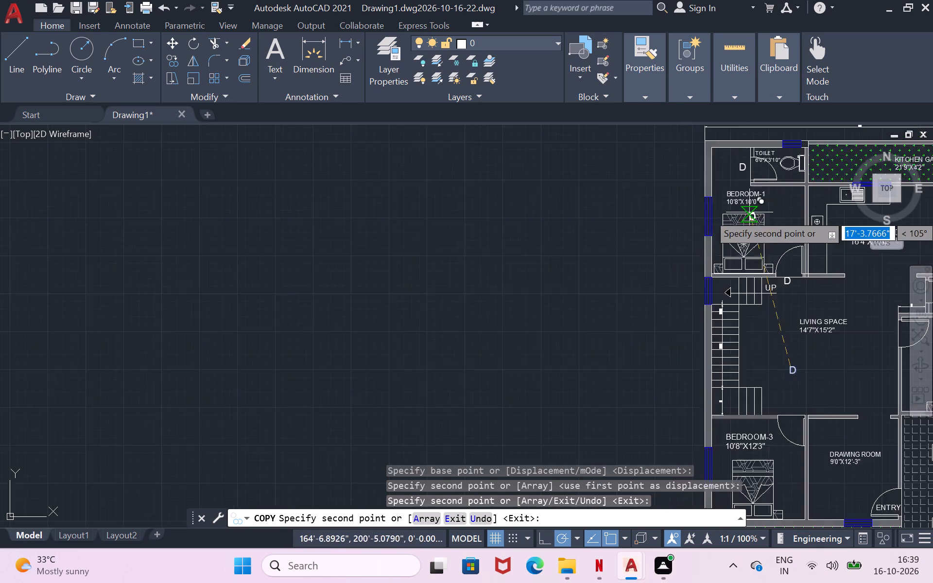
{"action": "scroll", "coordinate": [749, 214], "scroll_direction": "down", "scroll_amount": 2}
{"action": "scroll", "coordinate": [825, 252], "scroll_direction": "up", "scroll_amount": 2}
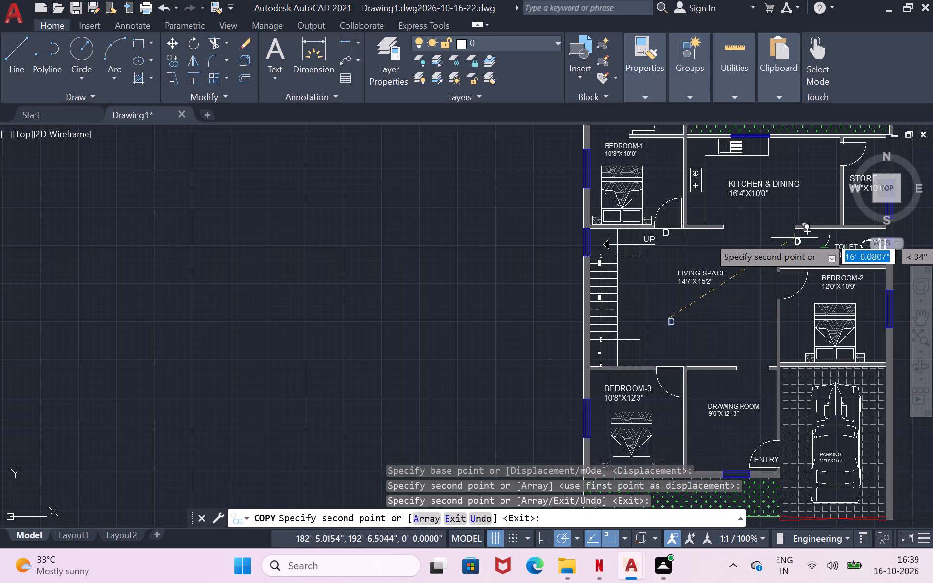
{"action": "scroll", "coordinate": [787, 237], "scroll_direction": "up", "scroll_amount": 2}
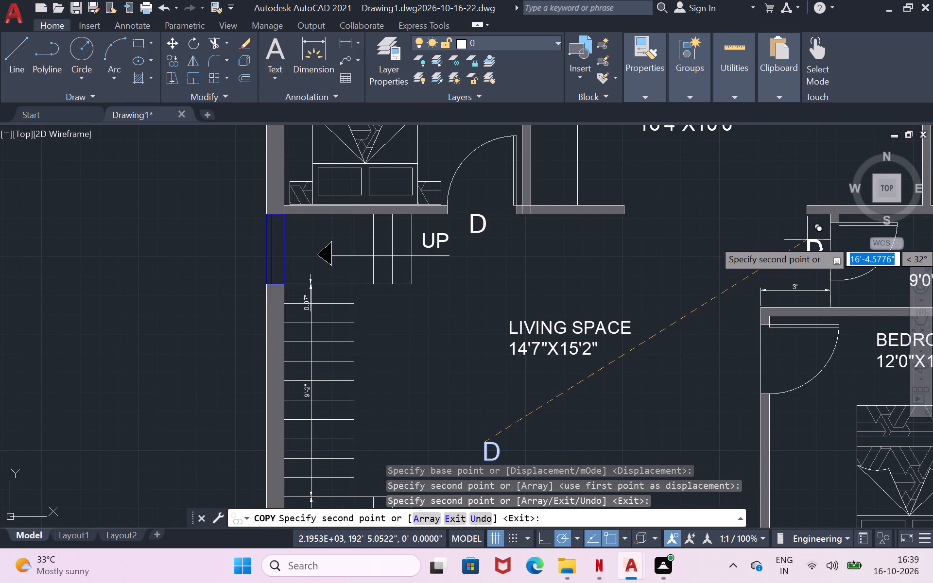
{"action": "left_click", "coordinate": [808, 240]}
{"action": "scroll", "coordinate": [808, 240], "scroll_direction": "down", "scroll_amount": 3}
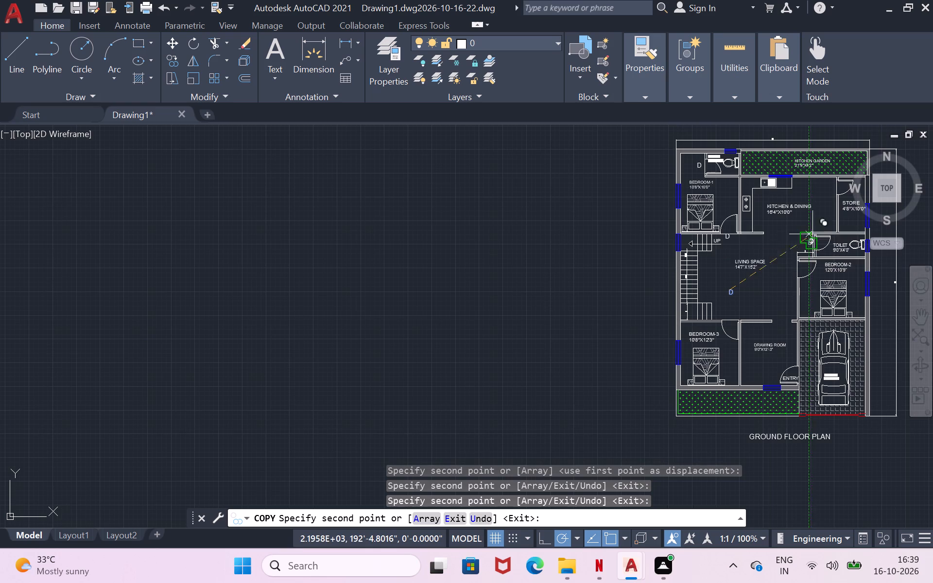
{"action": "scroll", "coordinate": [821, 206], "scroll_direction": "up", "scroll_amount": 2}
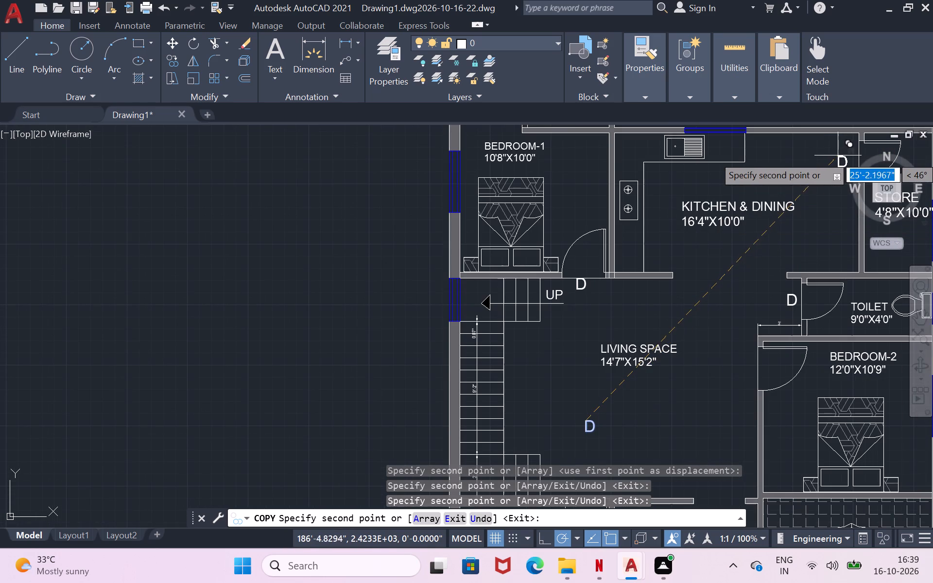
{"action": "left_click", "coordinate": [842, 155]}
Place copies of the D label just above the BEDROOM-3 door and beside the ENTRY door.
{"action": "scroll", "coordinate": [834, 164], "scroll_direction": "down", "scroll_amount": 2}
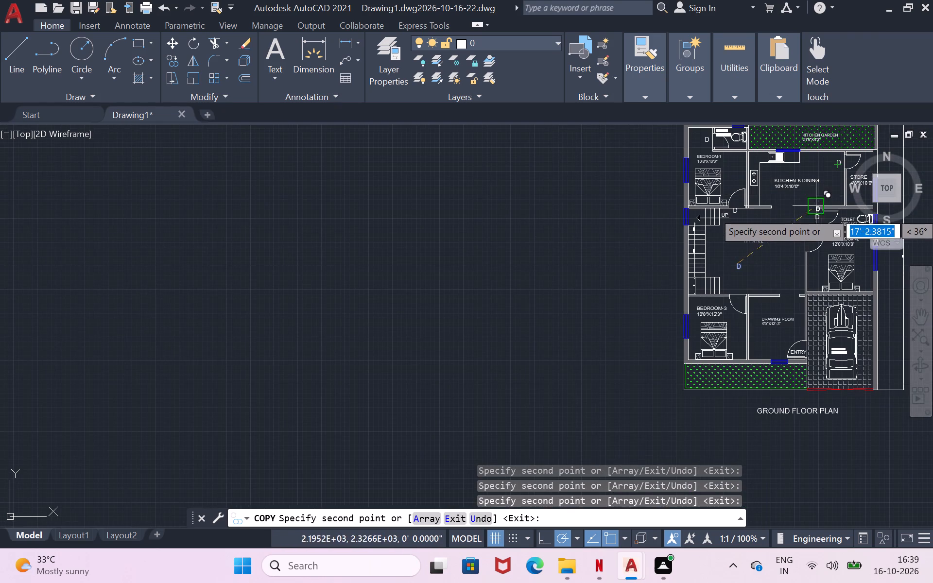
{"action": "scroll", "coordinate": [809, 215], "scroll_direction": "down", "scroll_amount": 1}
{"action": "scroll", "coordinate": [799, 290], "scroll_direction": "up", "scroll_amount": 1}
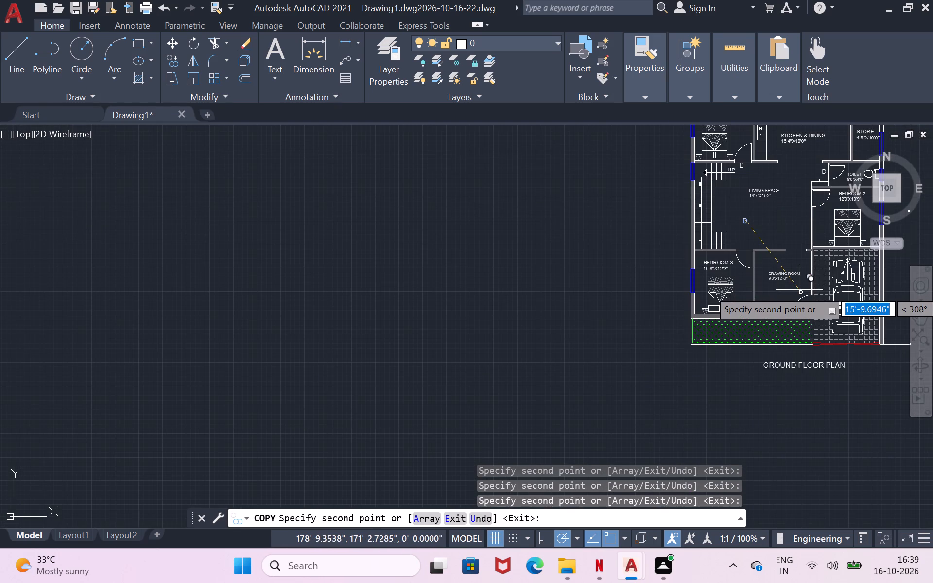
{"action": "scroll", "coordinate": [759, 251], "scroll_direction": "up", "scroll_amount": 2}
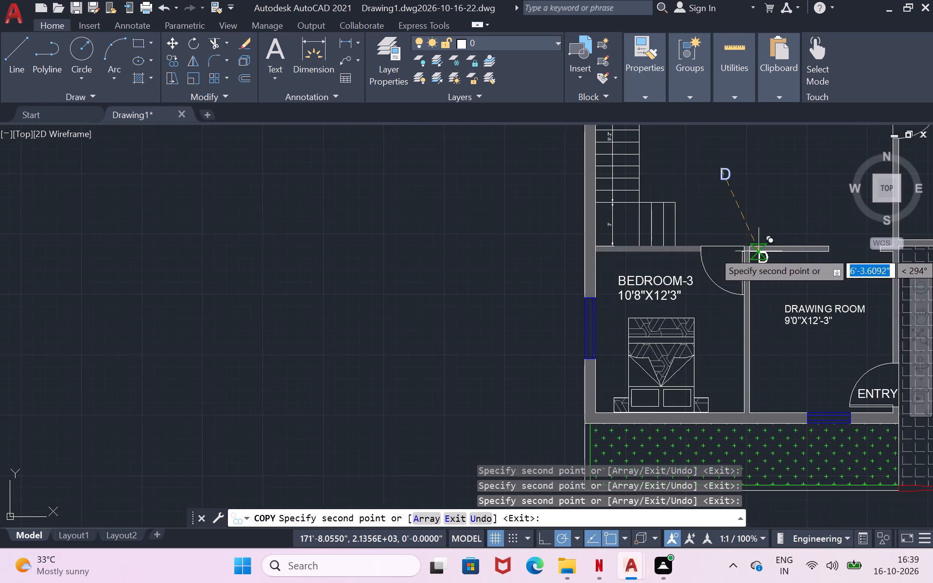
{"action": "scroll", "coordinate": [725, 223], "scroll_direction": "up", "scroll_amount": 1}
{"action": "left_click", "coordinate": [708, 230]}
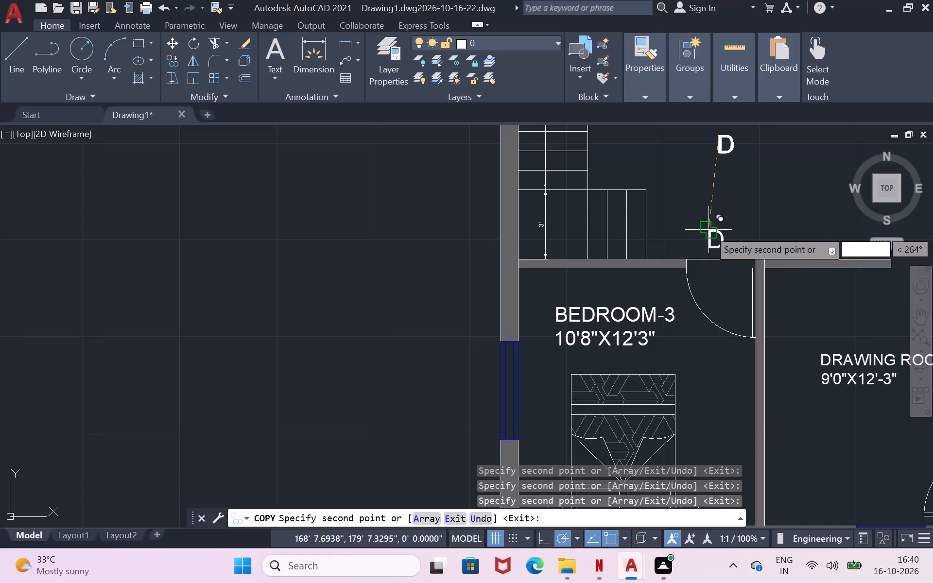
{"action": "scroll", "coordinate": [716, 229], "scroll_direction": "down", "scroll_amount": 2}
{"action": "scroll", "coordinate": [782, 318], "scroll_direction": "up", "scroll_amount": 1}
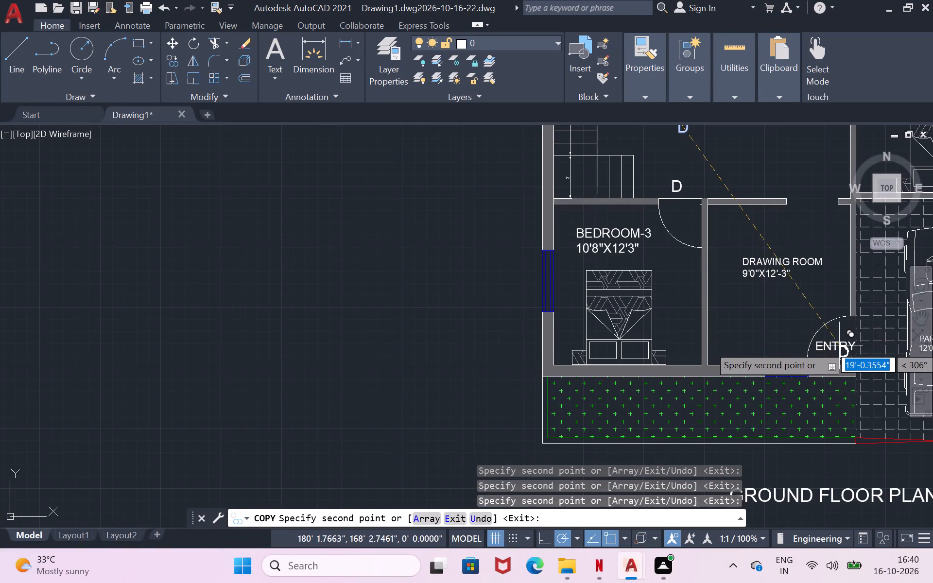
{"action": "left_click", "coordinate": [863, 333]}
Place the last copy of the D label beside the BEDROOM-2 door and finish copying.
{"action": "scroll", "coordinate": [863, 332], "scroll_direction": "down", "scroll_amount": 3}
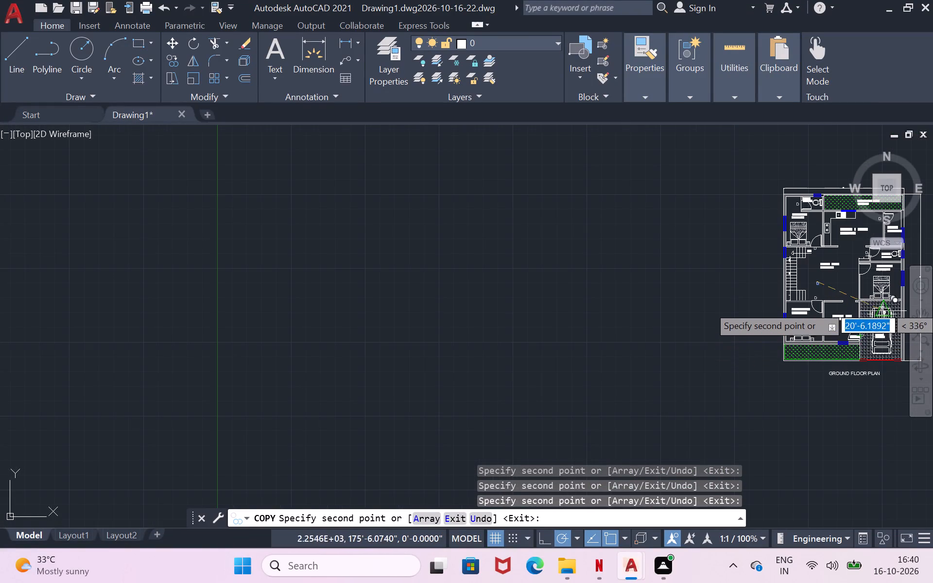
{"action": "scroll", "coordinate": [869, 288], "scroll_direction": "up", "scroll_amount": 2}
{"action": "scroll", "coordinate": [831, 236], "scroll_direction": "up", "scroll_amount": 1}
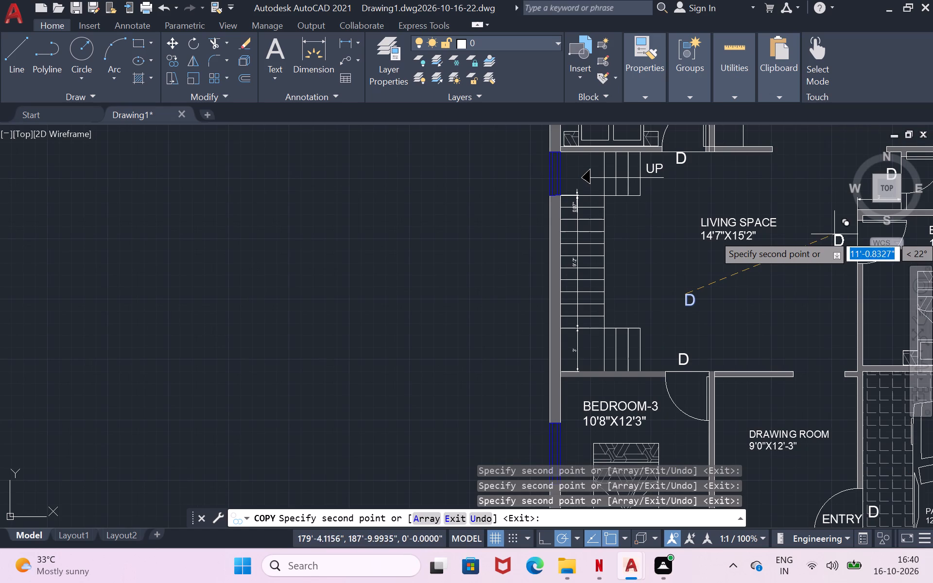
{"action": "left_click", "coordinate": [844, 236]}
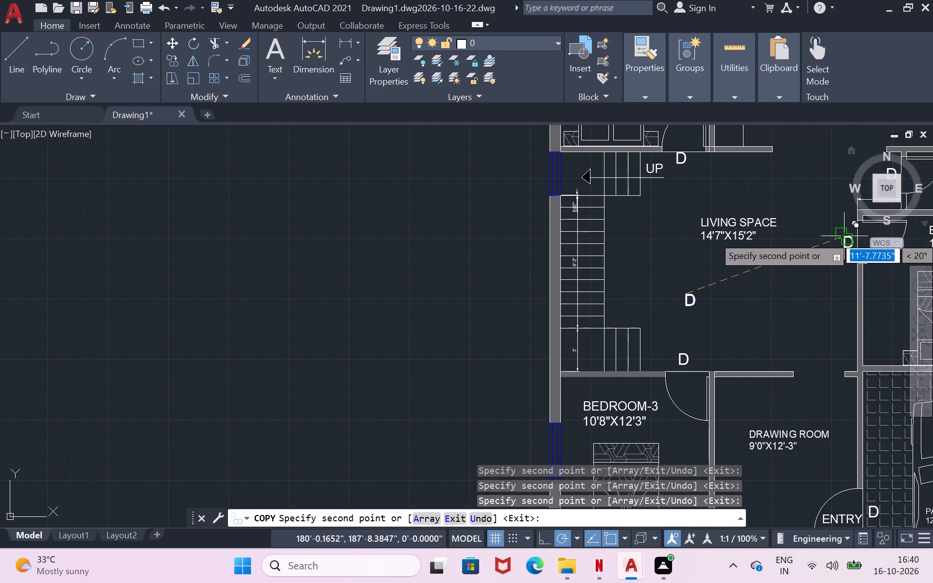
{"action": "scroll", "coordinate": [842, 239], "scroll_direction": "down", "scroll_amount": 3}
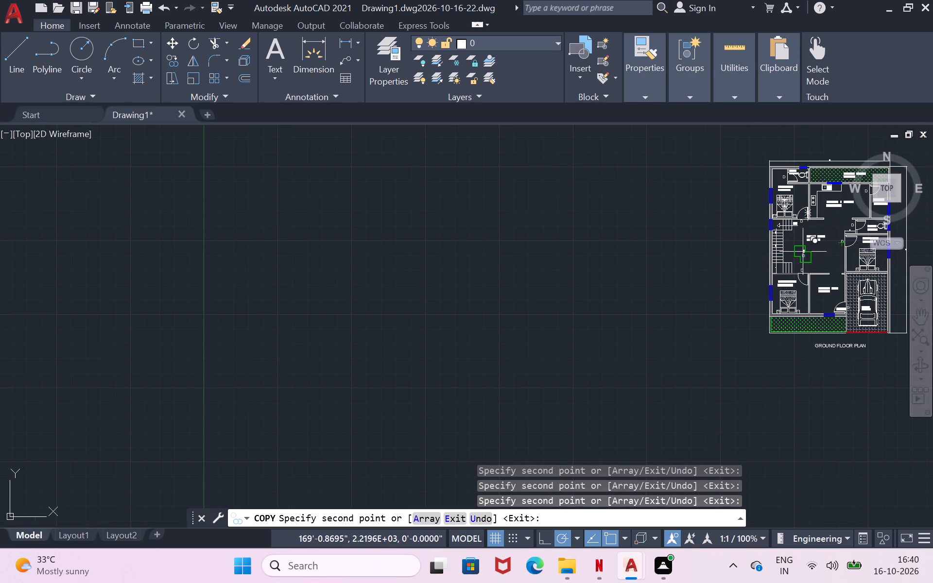
{"action": "key", "text": "Escape"}
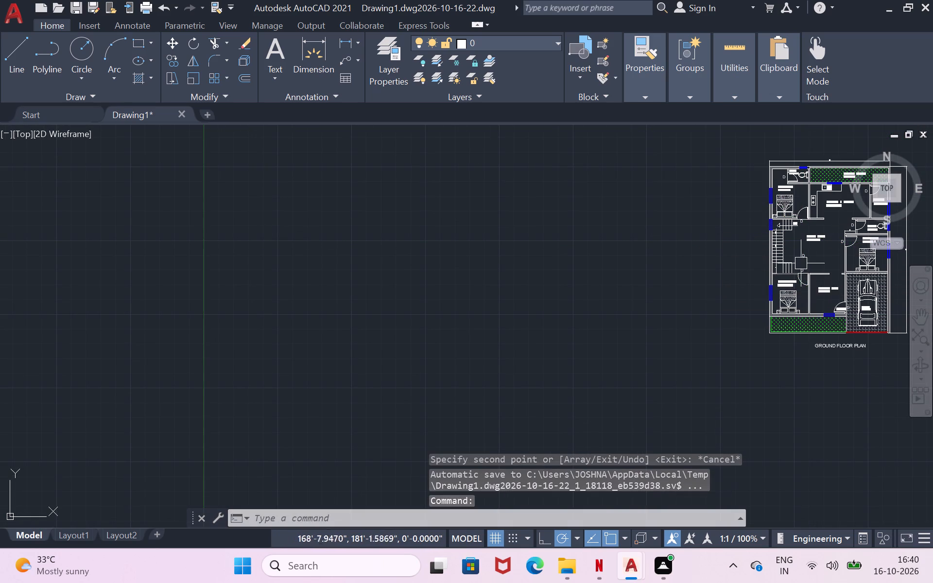
Delete the original D label standing below the LIVING SPACE label.
{"action": "scroll", "coordinate": [801, 263], "scroll_direction": "up", "scroll_amount": 2}
{"action": "left_click", "coordinate": [808, 239]}
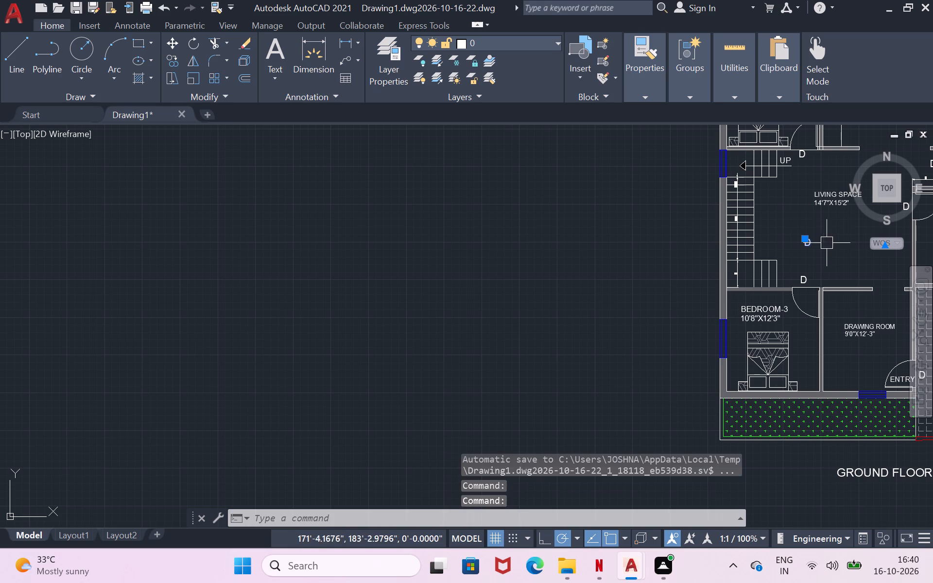
{"action": "key", "text": "Delete"}
Review the whole ground floor plan, checking the door labels, staircase label and room names.
{"action": "scroll", "coordinate": [838, 253], "scroll_direction": "down", "scroll_amount": 2}
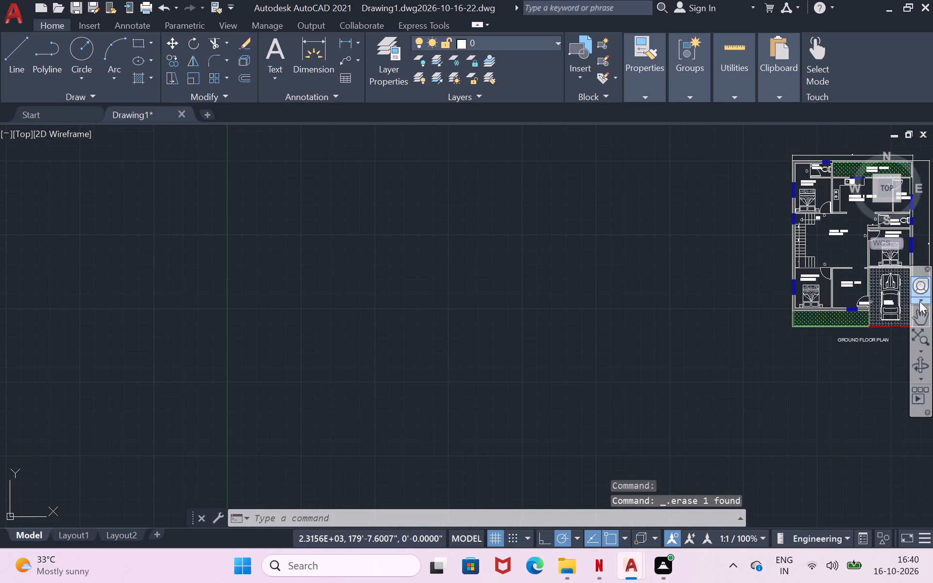
{"action": "left_click", "coordinate": [920, 316]}
{"action": "left_click_drag", "start_coordinate": [856, 274], "coordinate": [629, 309]}
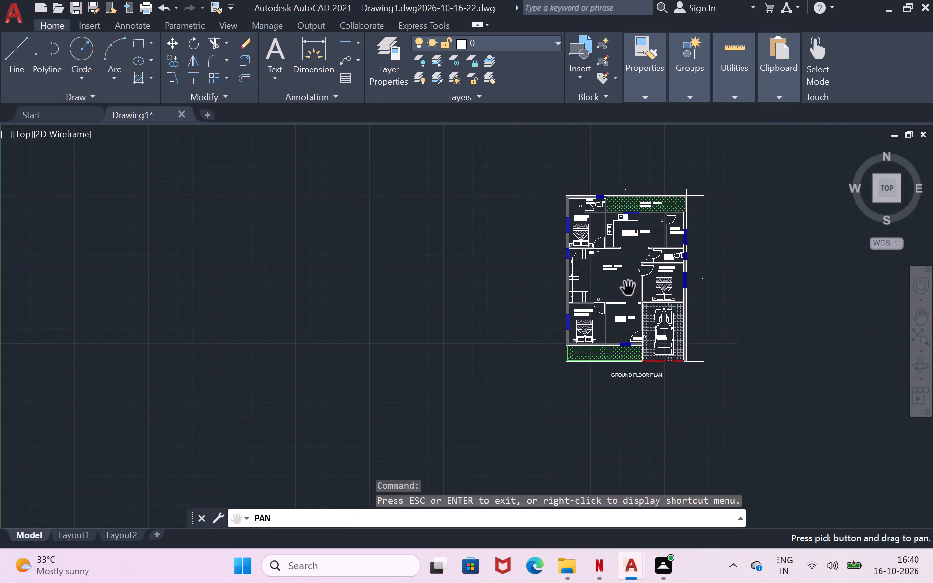
{"action": "scroll", "coordinate": [635, 223], "scroll_direction": "up", "scroll_amount": 1}
{"action": "left_click_drag", "start_coordinate": [638, 261], "coordinate": [639, 255]}
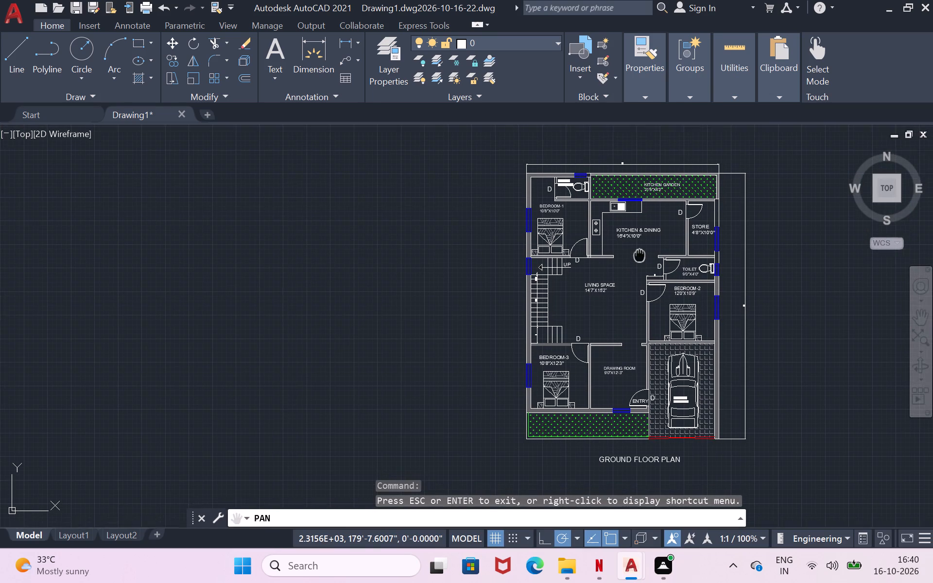
{"action": "left_click_drag", "start_coordinate": [639, 255], "coordinate": [641, 252]}
{"action": "left_click_drag", "start_coordinate": [631, 328], "coordinate": [622, 324]}
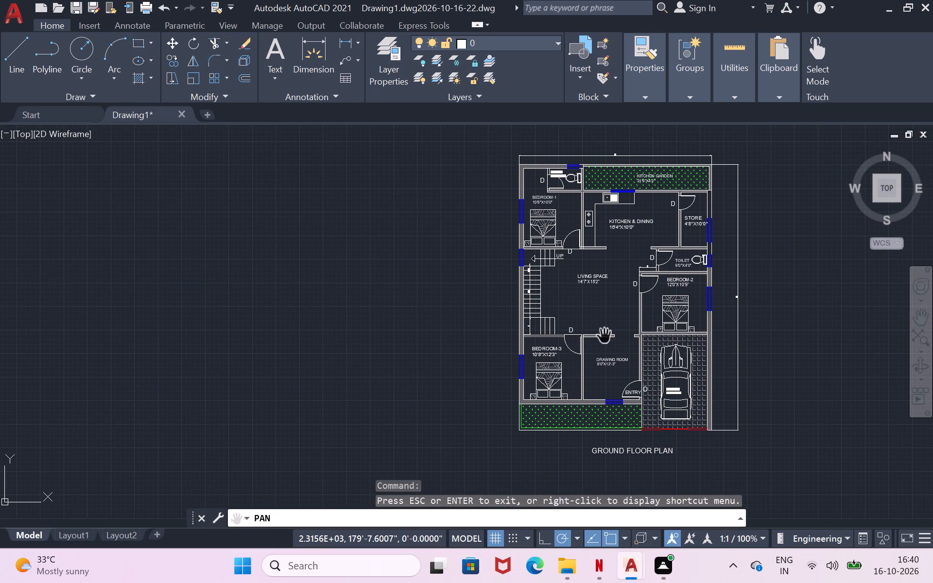
{"action": "scroll", "coordinate": [604, 336], "scroll_direction": "up", "scroll_amount": 1}
{"action": "scroll", "coordinate": [632, 328], "scroll_direction": "down", "scroll_amount": 1}
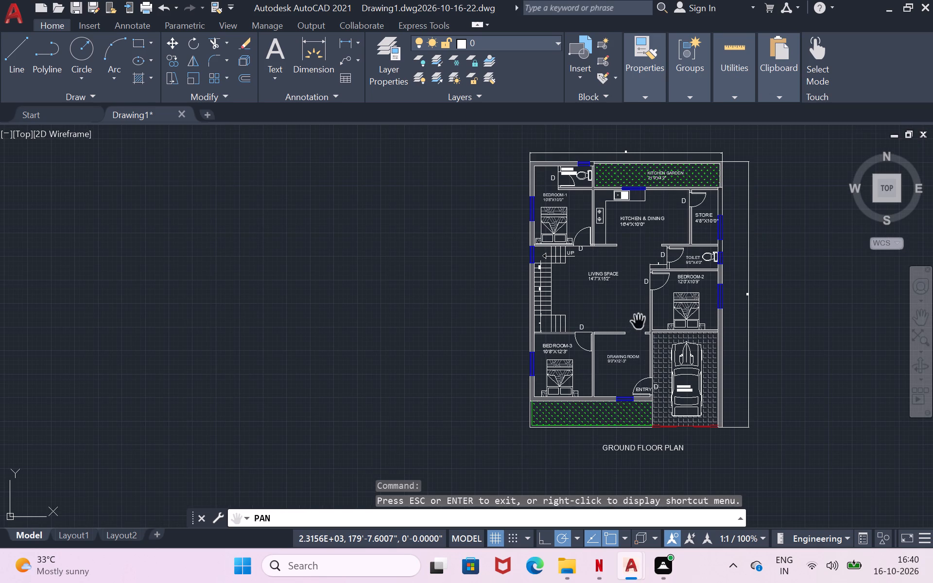
{"action": "scroll", "coordinate": [667, 178], "scroll_direction": "up", "scroll_amount": 2}
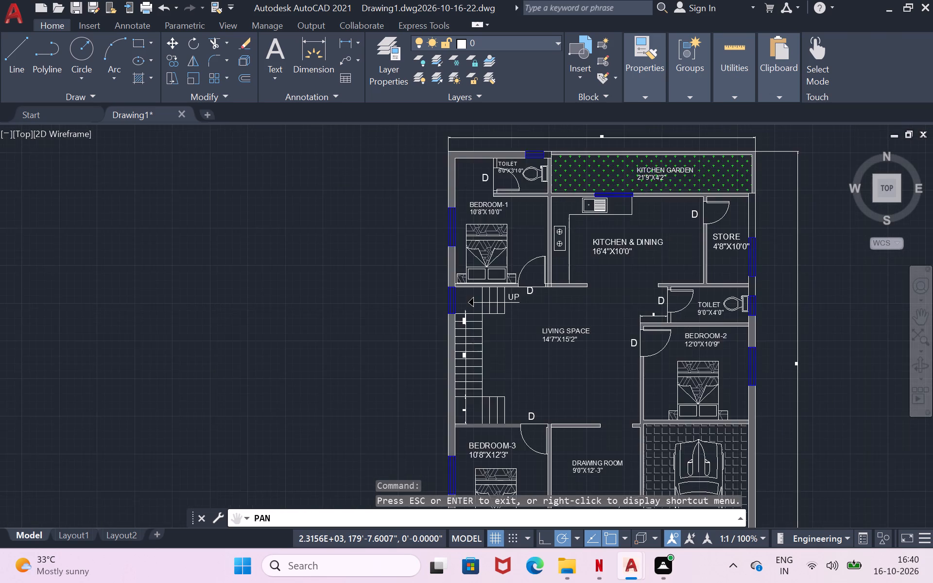
{"action": "scroll", "coordinate": [673, 230], "scroll_direction": "down", "scroll_amount": 1}
{"action": "scroll", "coordinate": [683, 269], "scroll_direction": "down", "scroll_amount": 1}
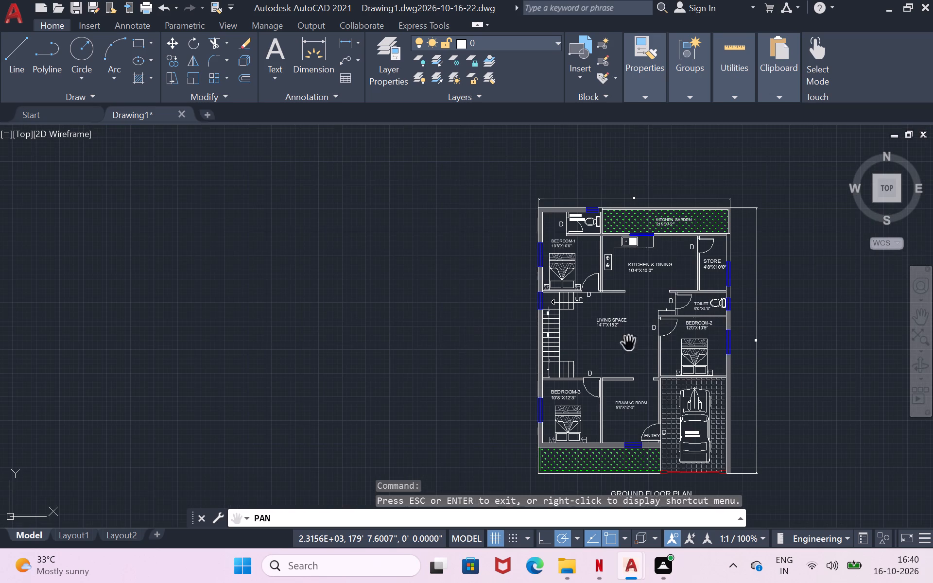
{"action": "left_click_drag", "start_coordinate": [619, 355], "coordinate": [624, 317]}
{"action": "key", "text": "Return"}
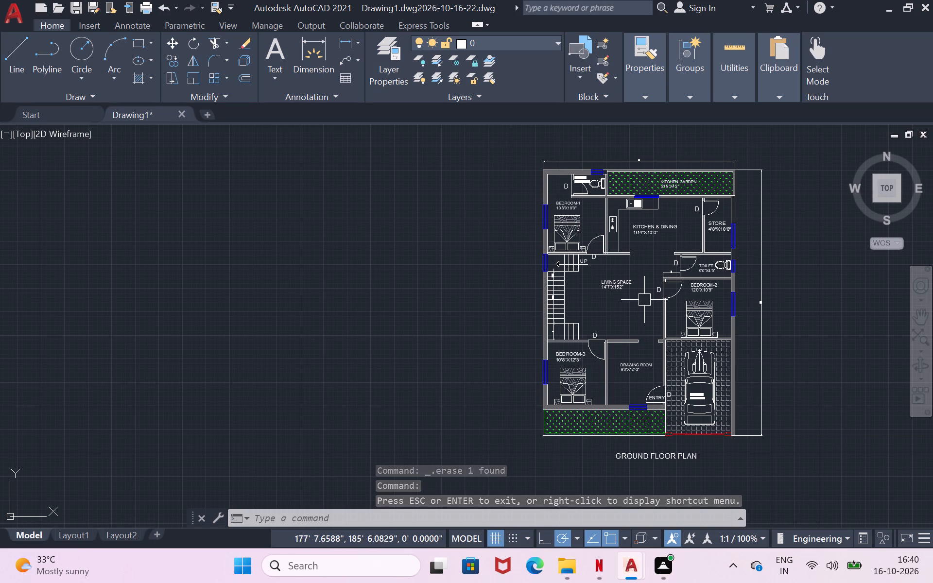
Examine the ground floor plan up close and as a whole, checking its rooms, doors and windows.
{"action": "scroll", "coordinate": [644, 300], "scroll_direction": "up", "scroll_amount": 2}
{"action": "scroll", "coordinate": [644, 300], "scroll_direction": "down", "scroll_amount": 1}
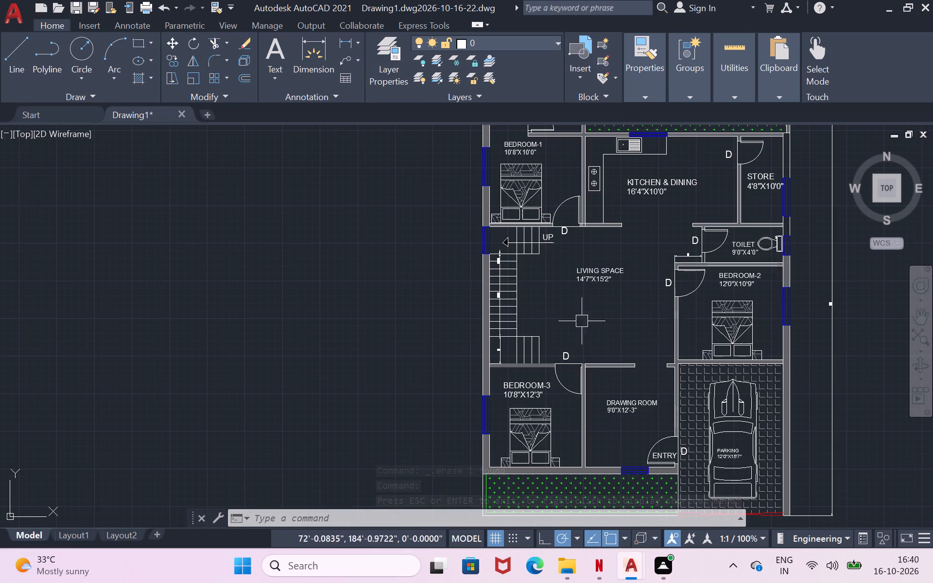
{"action": "scroll", "coordinate": [527, 369], "scroll_direction": "up", "scroll_amount": 2}
{"action": "scroll", "coordinate": [527, 369], "scroll_direction": "down", "scroll_amount": 3}
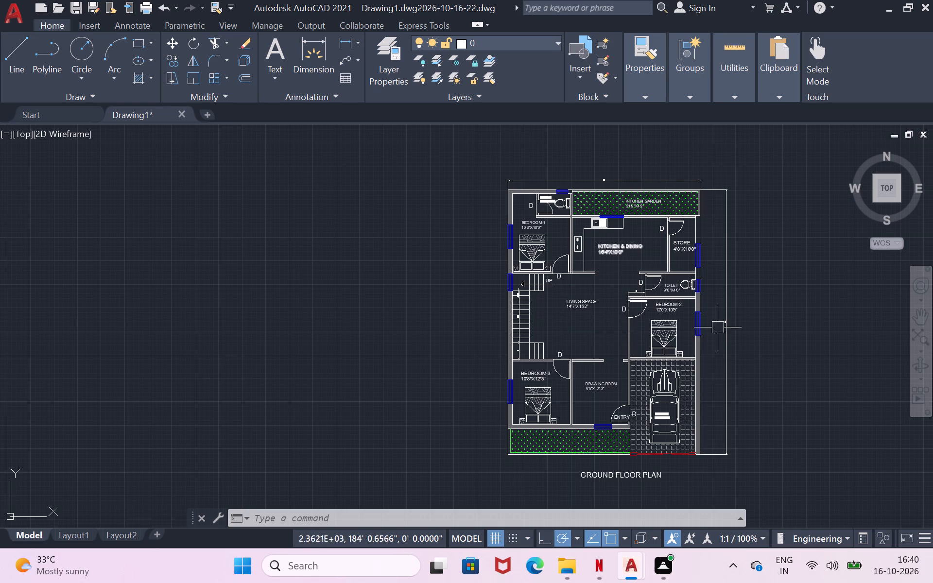
{"action": "key", "text": "Return"}
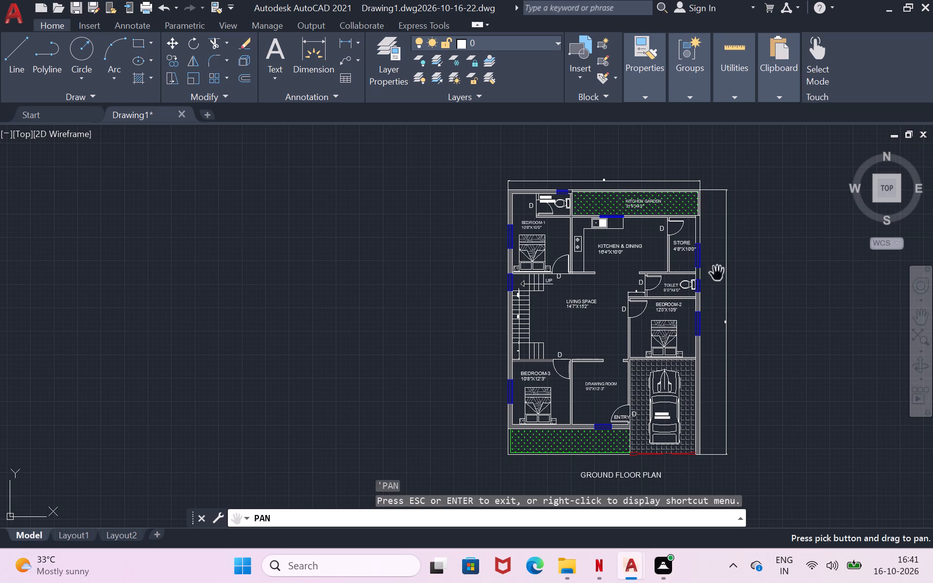
{"action": "scroll", "coordinate": [707, 286], "scroll_direction": "up", "scroll_amount": 2}
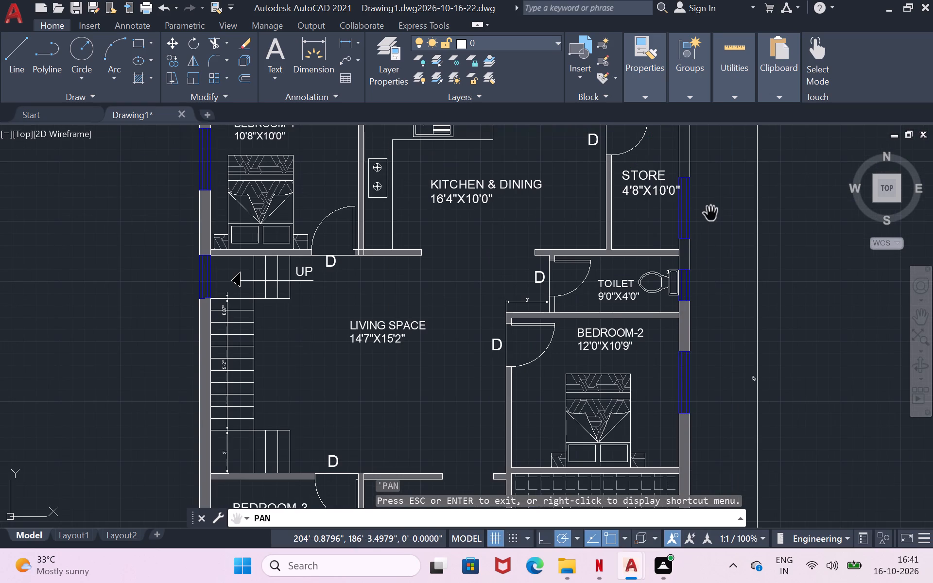
{"action": "scroll", "coordinate": [711, 214], "scroll_direction": "down", "scroll_amount": 2}
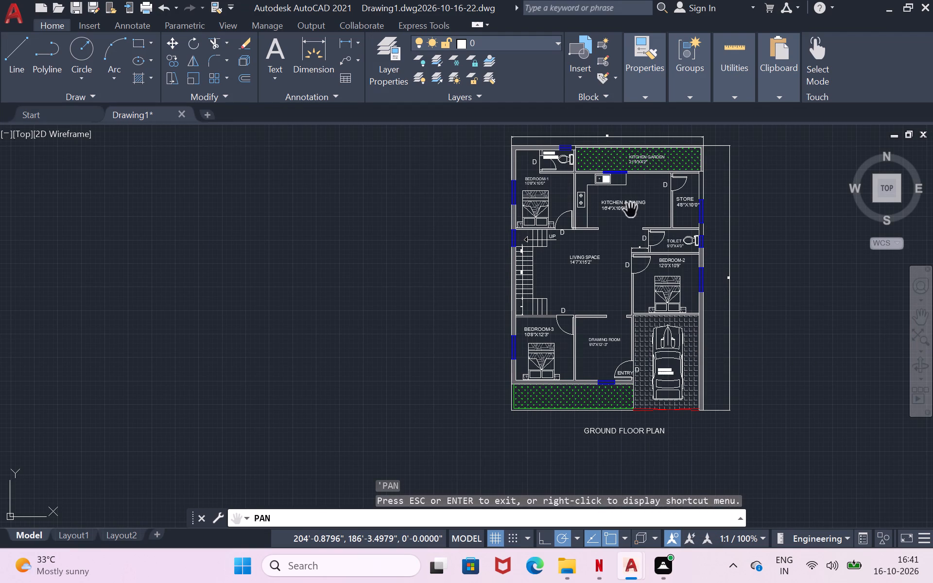
{"action": "key", "text": "Escape"}
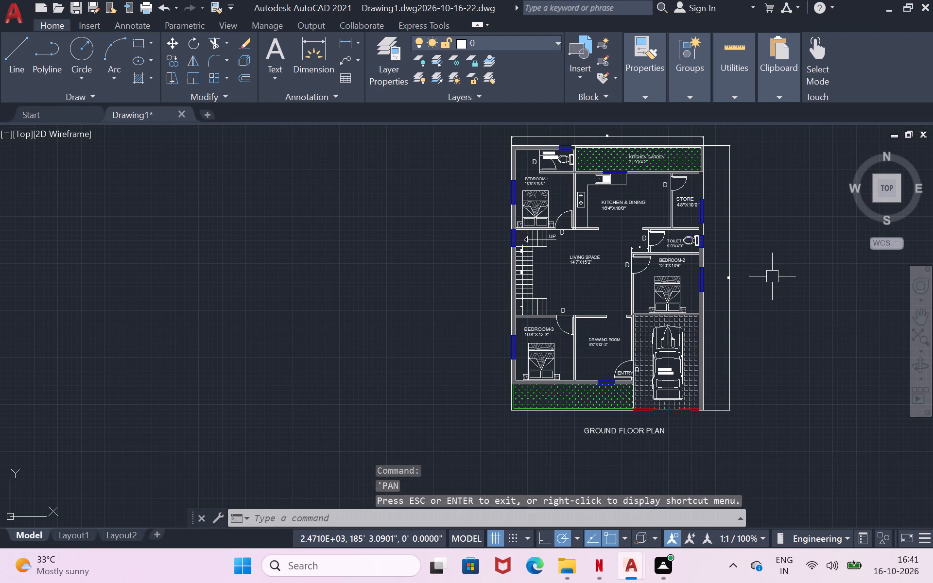
Add a multiline text label reading W in the empty area beside BEDROOM-2, outside the 47' overall dimension.
{"action": "key", "text": "t"}
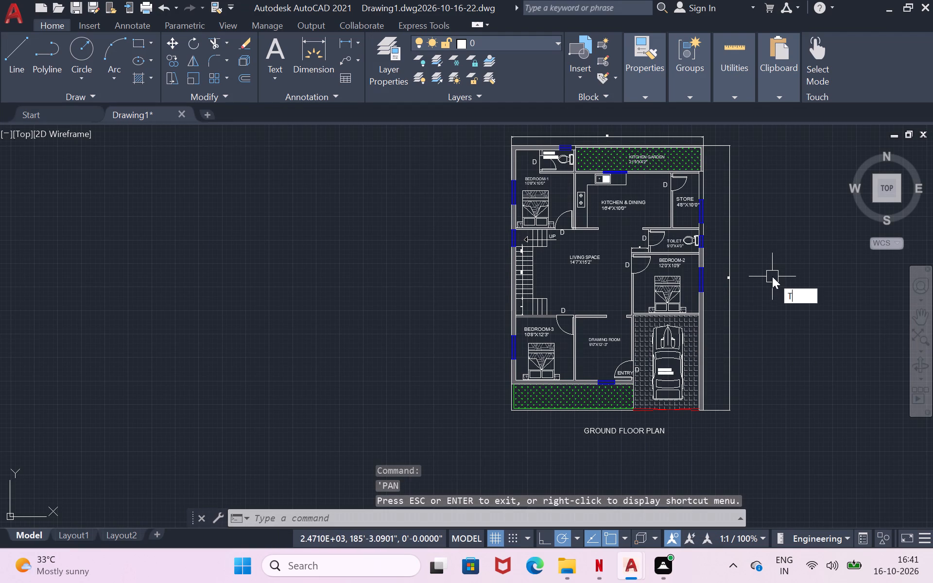
{"action": "key", "text": "Return"}
{"action": "left_click", "coordinate": [772, 276]}
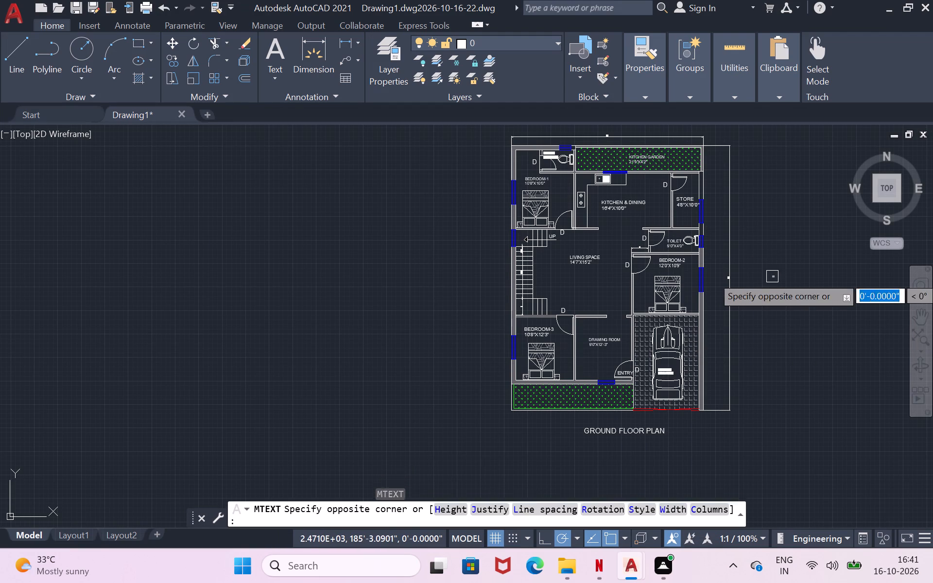
{"action": "left_click", "coordinate": [842, 310]}
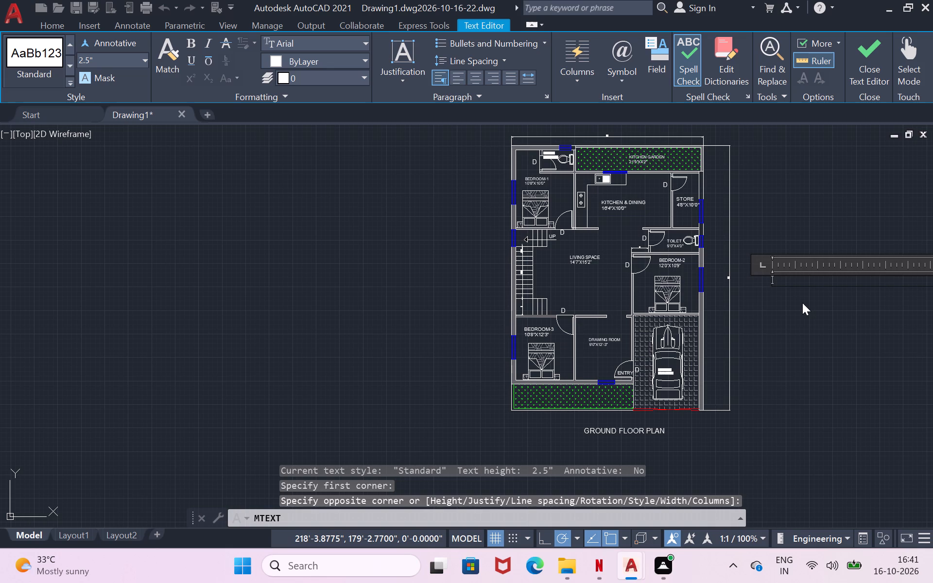
{"action": "key", "text": "w"}
{"action": "key", "text": "Return"}
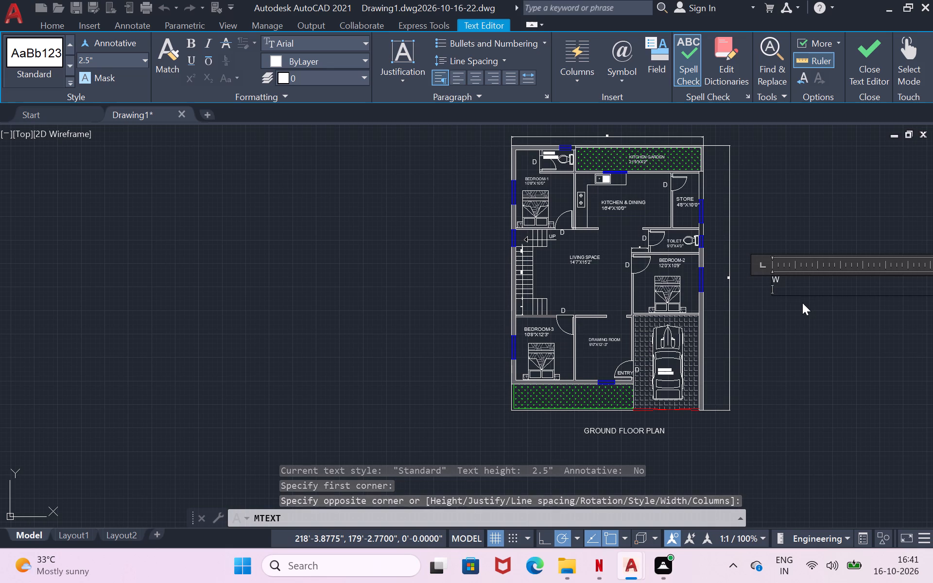
{"action": "key", "text": "Return"}
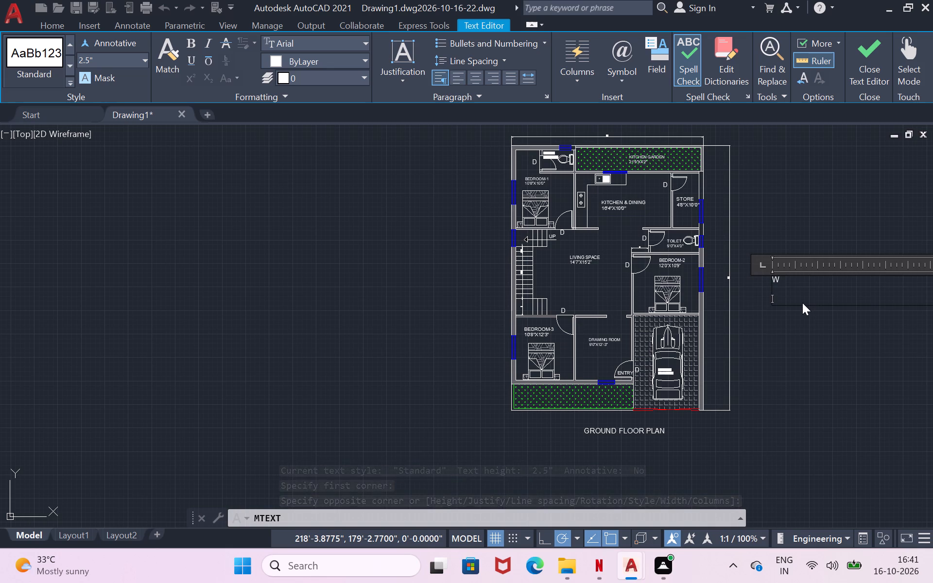
{"action": "key", "text": "Return"}
{"action": "key", "text": "BackSpace"}
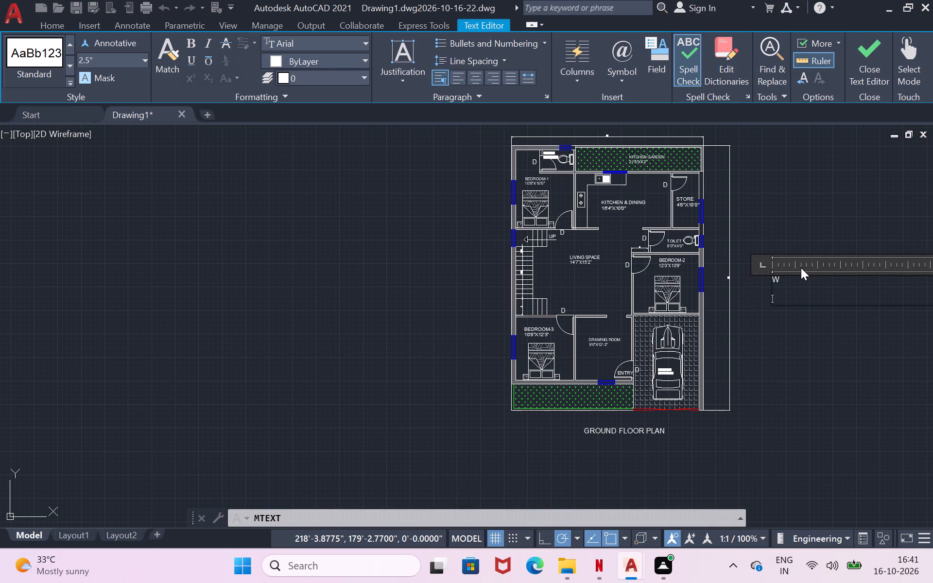
{"action": "key", "text": "BackSpace"}
{"action": "key", "text": "BackSpace"}
{"action": "key", "text": "Return"}
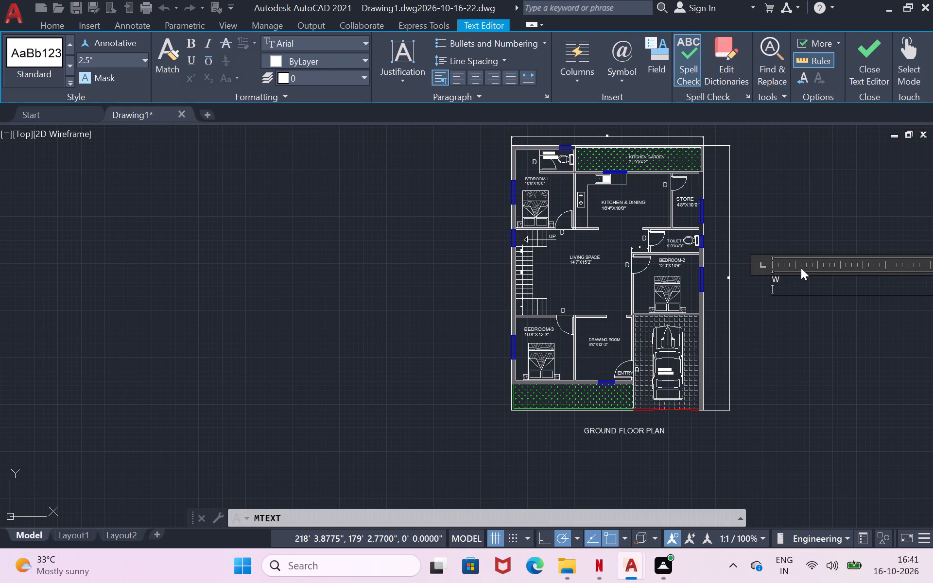
{"action": "left_click", "coordinate": [776, 341]}
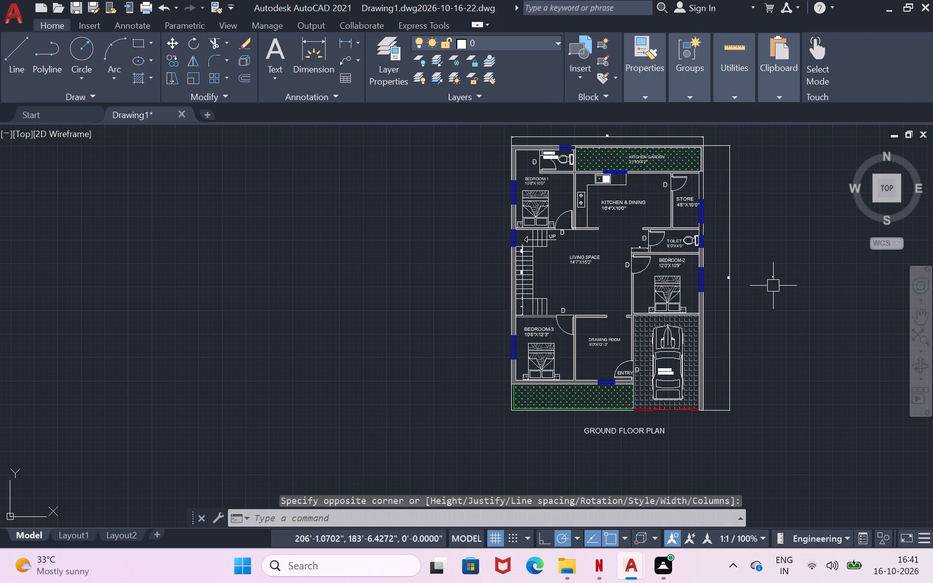
Scale the W label up freehand to nearly the letter height of the BEDROOM-2 room name.
{"action": "scroll", "coordinate": [773, 285], "scroll_direction": "up", "scroll_amount": 3}
{"action": "left_click", "coordinate": [776, 256]}
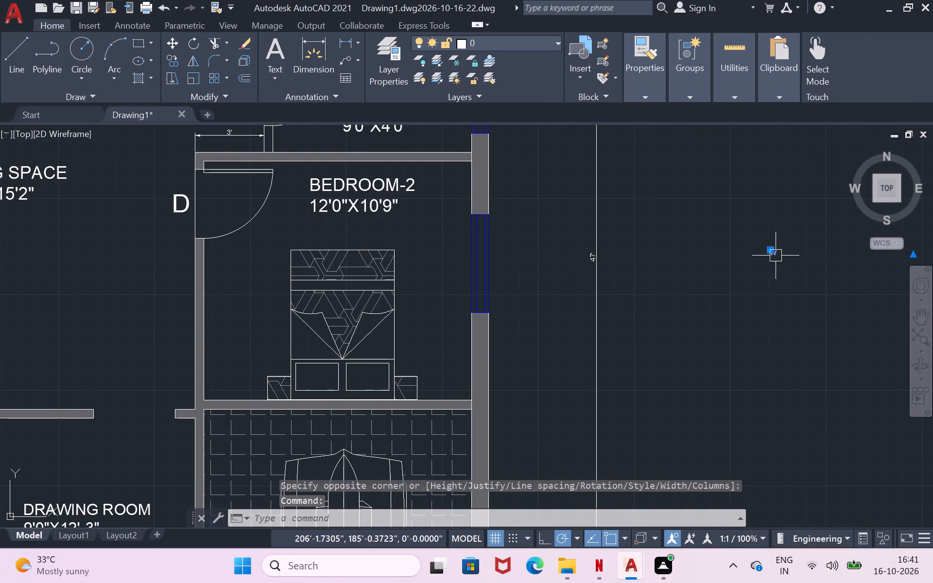
{"action": "type", "text": "SC"}
{"action": "key", "text": "Return"}
{"action": "left_click", "coordinate": [792, 278]}
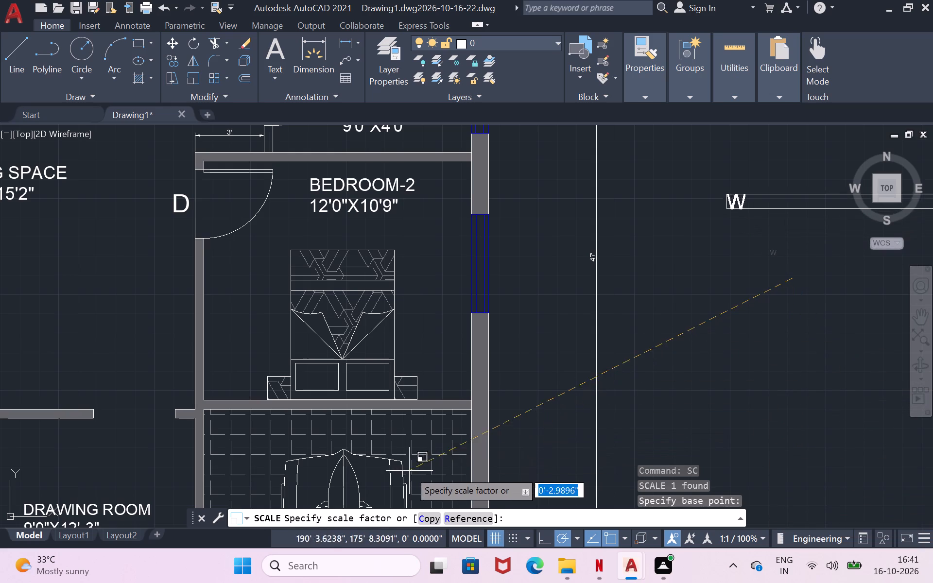
{"action": "left_click", "coordinate": [515, 442]}
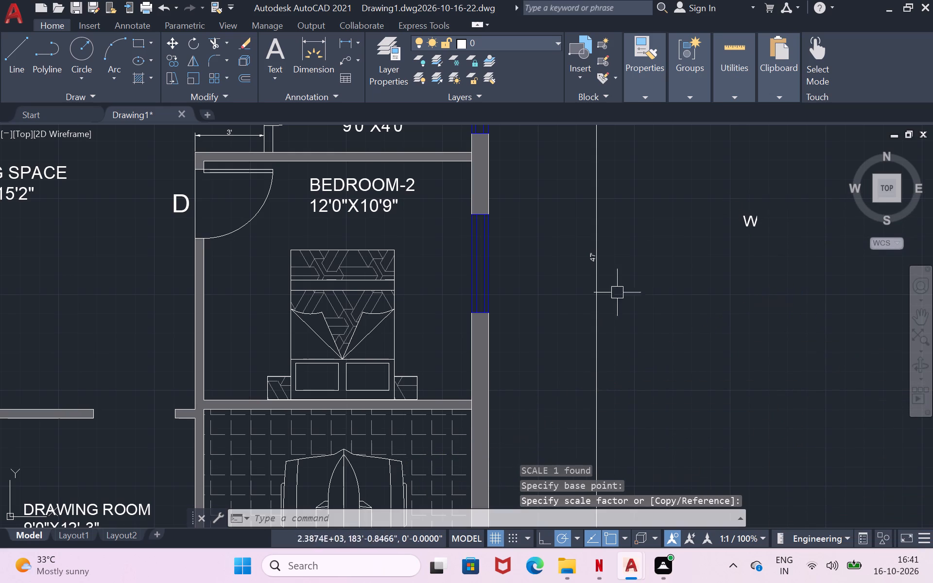
Copy the W label to the outer side of the BEDROOM-2, 9'0"X4'0" TOILET and STORE windows.
{"action": "left_click", "coordinate": [755, 223]}
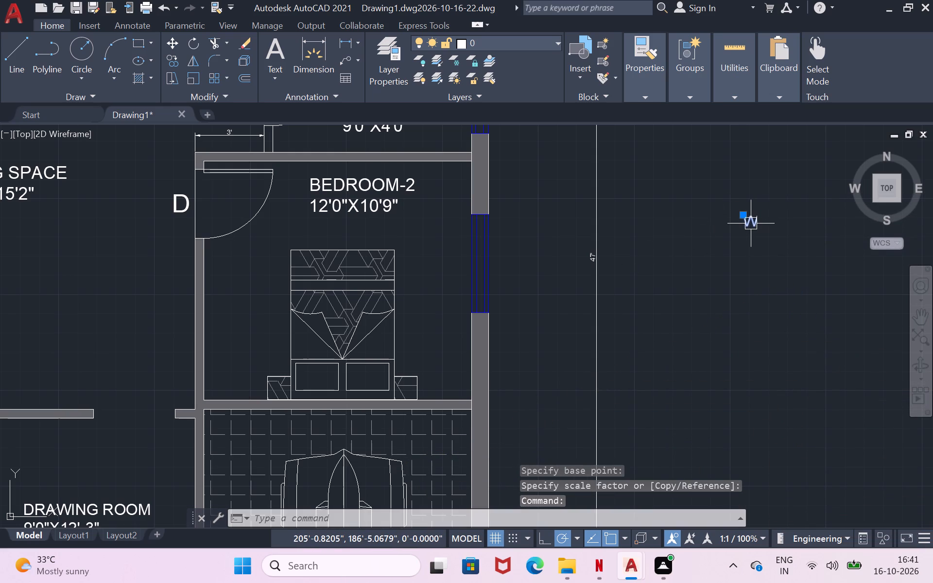
{"action": "type", "text": "CO"}
{"action": "key", "text": "Return"}
{"action": "left_click", "coordinate": [751, 223]}
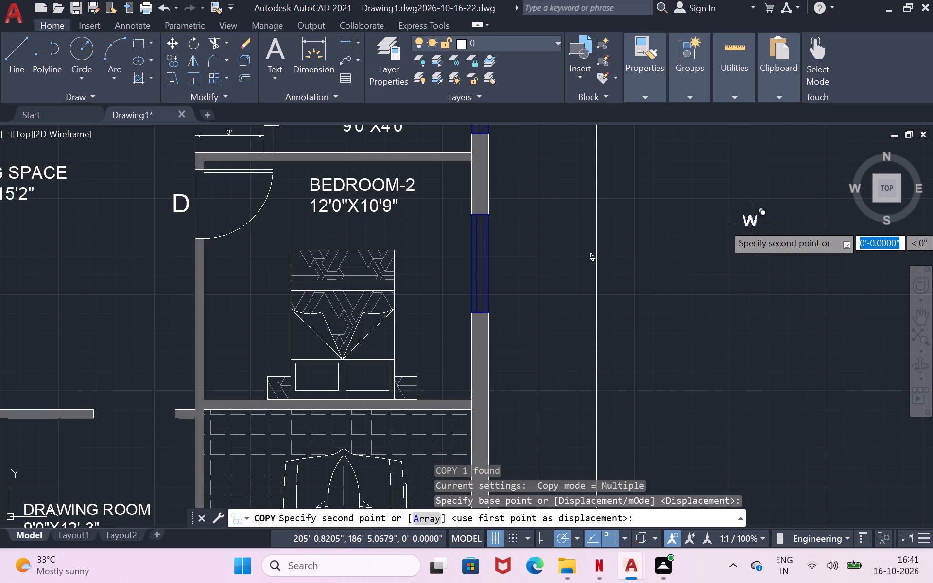
{"action": "left_click", "coordinate": [501, 267]}
{"action": "scroll", "coordinate": [521, 251], "scroll_direction": "down", "scroll_amount": 2}
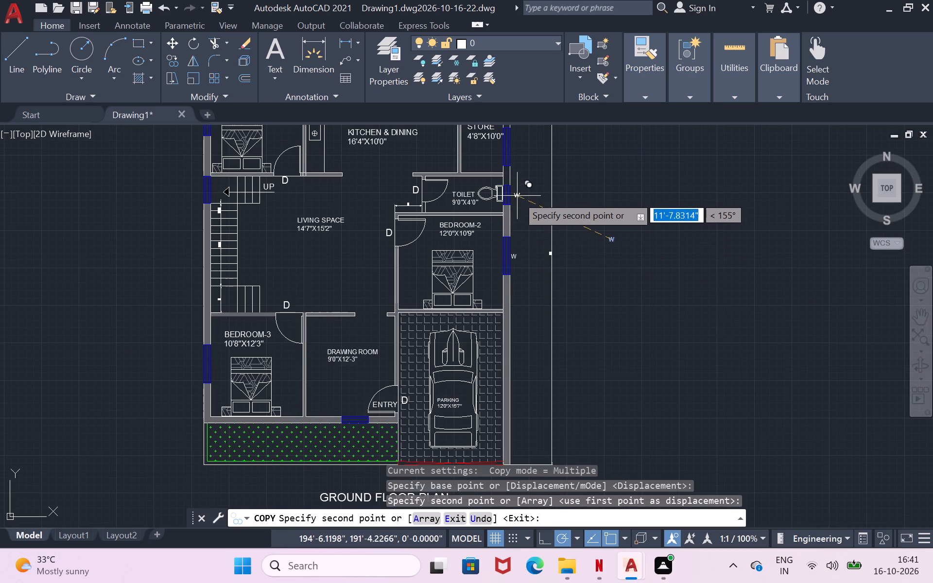
{"action": "left_click", "coordinate": [516, 195]}
{"action": "scroll", "coordinate": [517, 193], "scroll_direction": "down", "scroll_amount": 1}
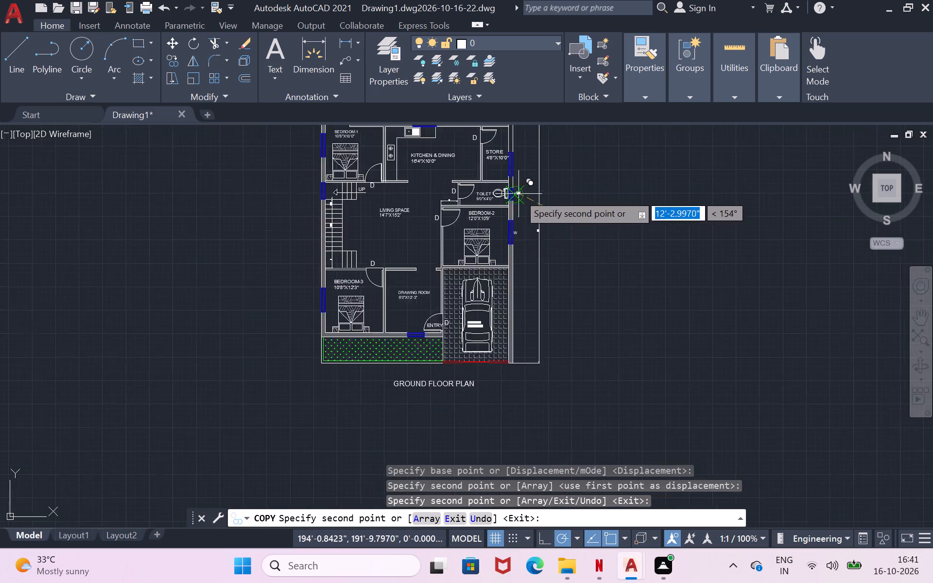
{"action": "scroll", "coordinate": [519, 194], "scroll_direction": "down", "scroll_amount": 1}
{"action": "scroll", "coordinate": [523, 170], "scroll_direction": "up", "scroll_amount": 2}
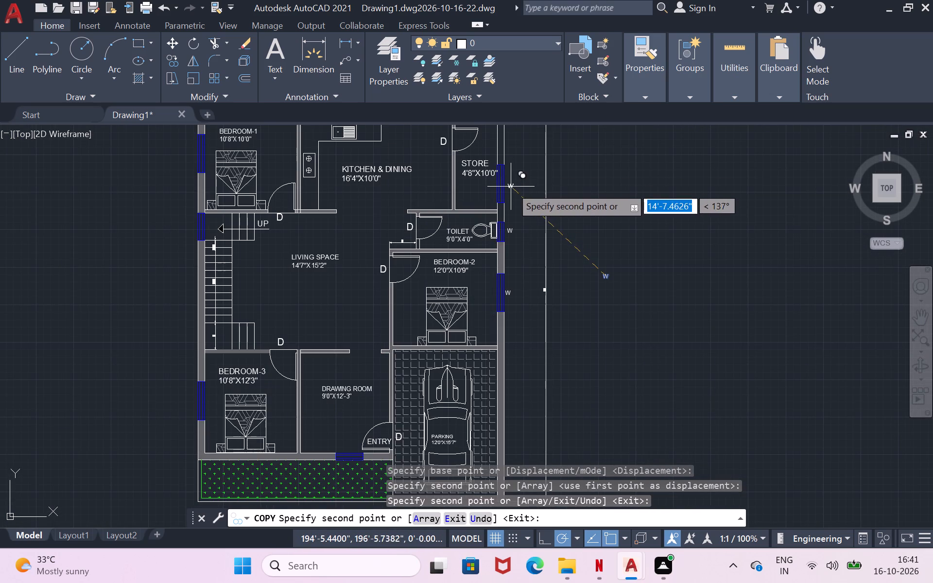
{"action": "left_click", "coordinate": [511, 187]}
Place copies of the W label just below the DRAWING ROOM window and outside the BEDROOM-3 window.
{"action": "scroll", "coordinate": [565, 184], "scroll_direction": "down", "scroll_amount": 2}
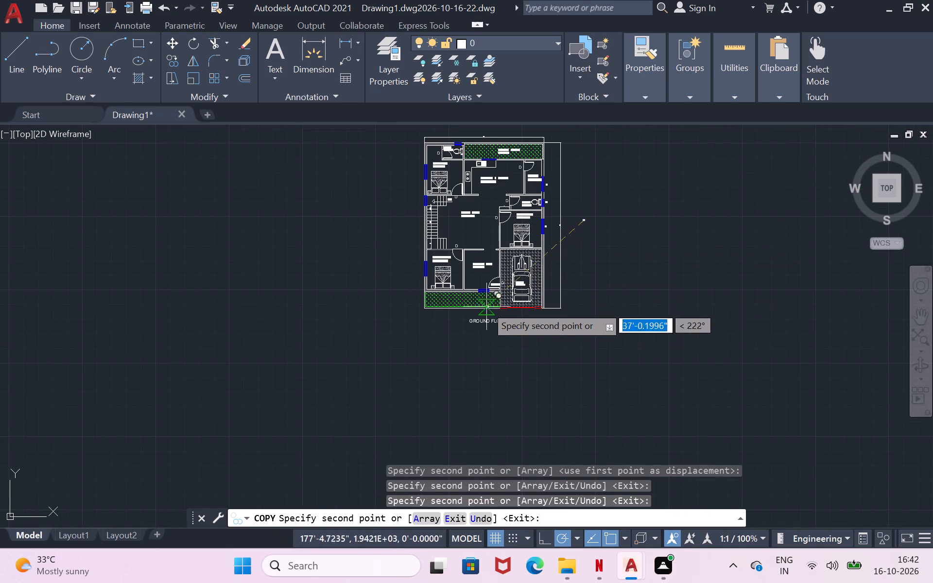
{"action": "scroll", "coordinate": [478, 293], "scroll_direction": "up", "scroll_amount": 3}
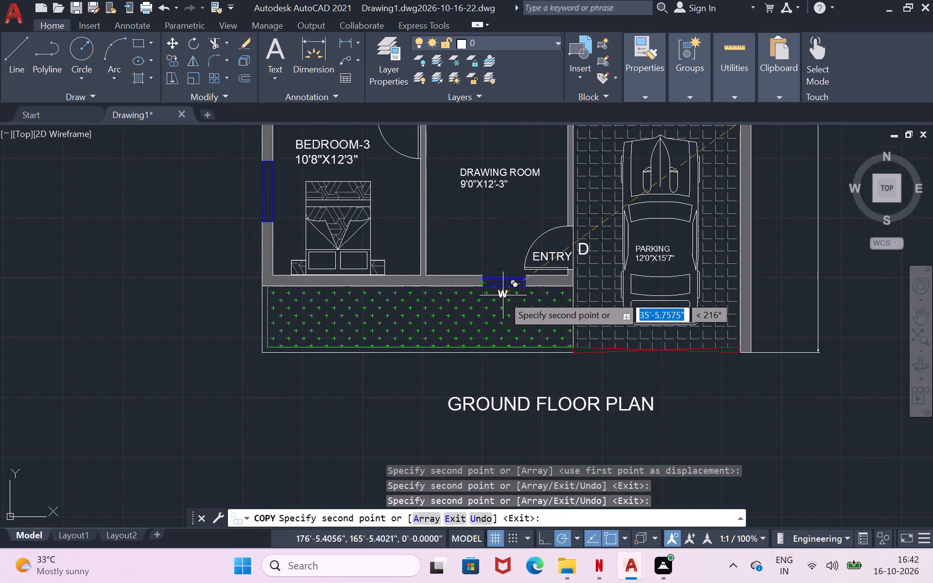
{"action": "left_click", "coordinate": [503, 295]}
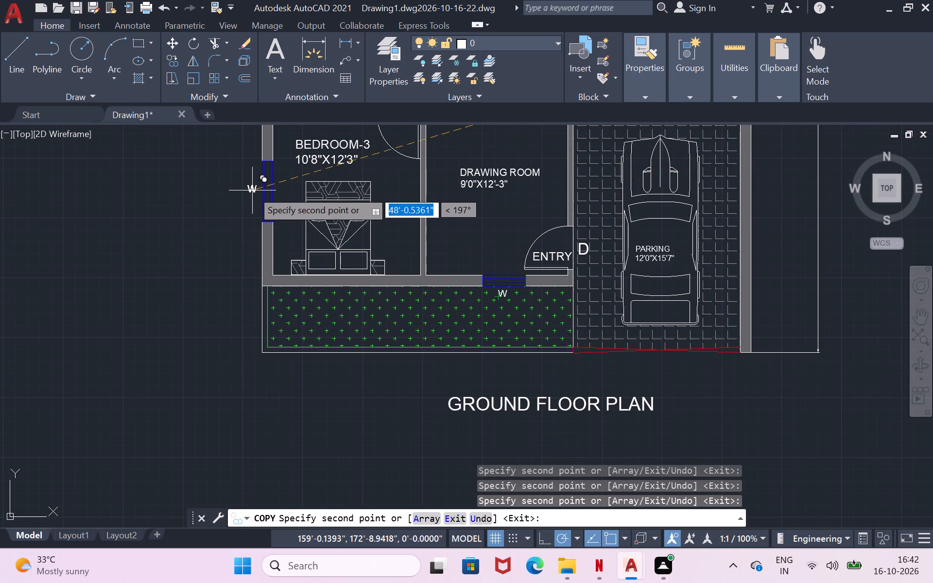
{"action": "left_click", "coordinate": [253, 191]}
Place copies of the W label outside the staircase window and outside the BEDROOM-1 window.
{"action": "scroll", "coordinate": [256, 185], "scroll_direction": "down", "scroll_amount": 4}
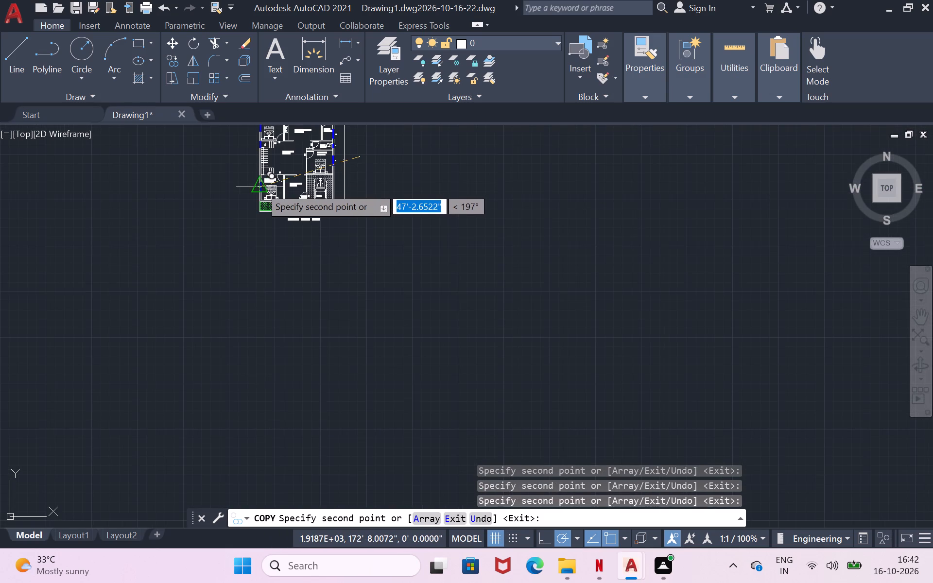
{"action": "scroll", "coordinate": [252, 149], "scroll_direction": "up", "scroll_amount": 3}
{"action": "scroll", "coordinate": [267, 137], "scroll_direction": "down", "scroll_amount": 3}
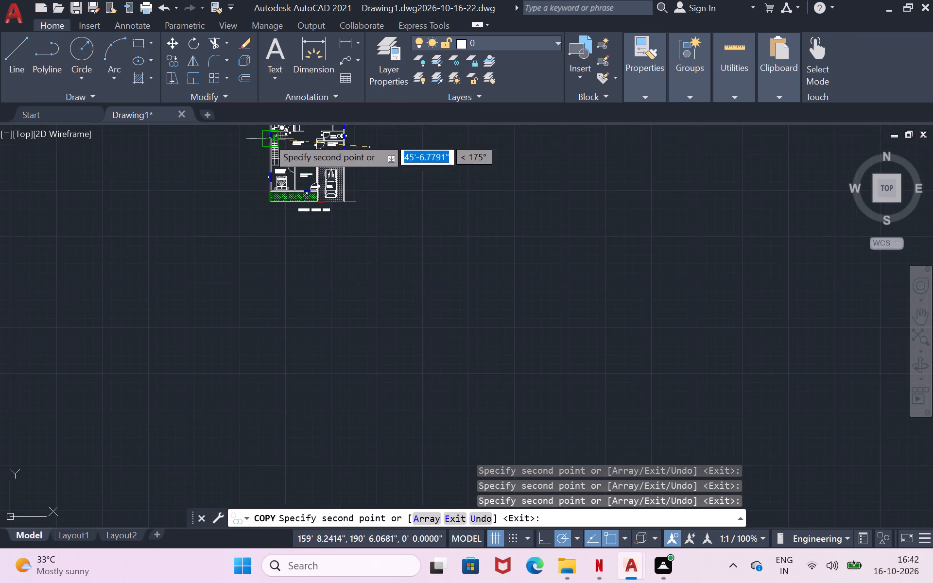
{"action": "scroll", "coordinate": [268, 137], "scroll_direction": "down", "scroll_amount": 2}
{"action": "scroll", "coordinate": [265, 123], "scroll_direction": "up", "scroll_amount": 5}
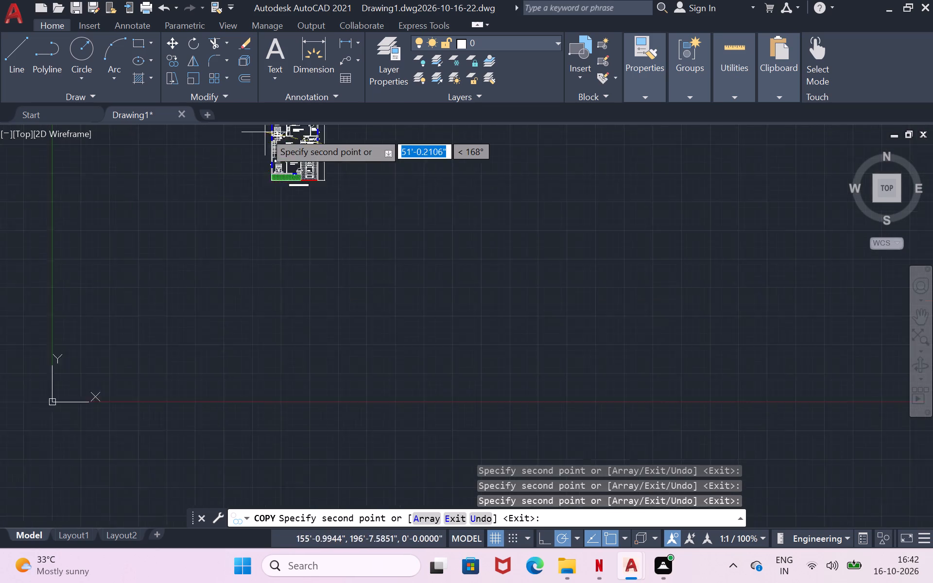
{"action": "scroll", "coordinate": [265, 132], "scroll_direction": "up", "scroll_amount": 6}
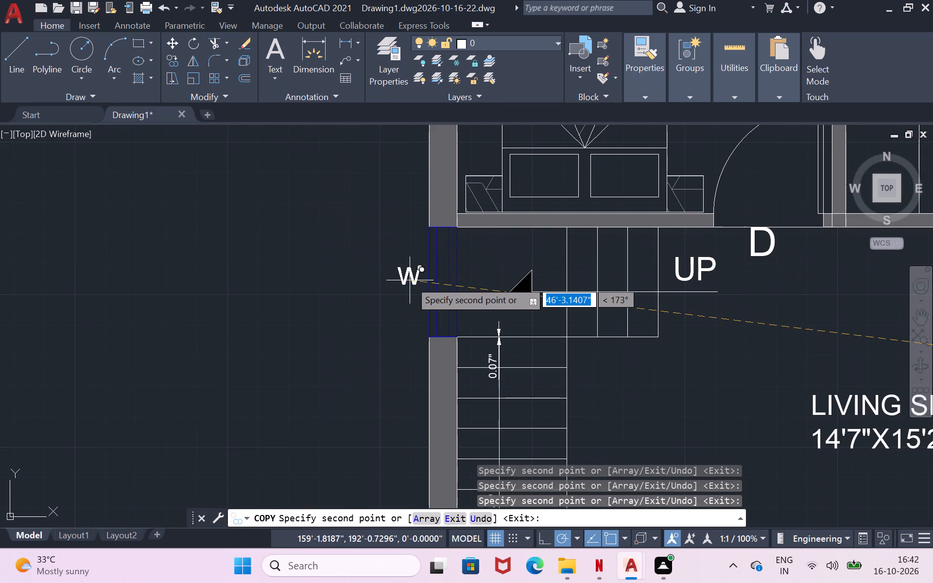
{"action": "left_click", "coordinate": [411, 280]}
{"action": "scroll", "coordinate": [413, 279], "scroll_direction": "down", "scroll_amount": 4}
{"action": "scroll", "coordinate": [400, 232], "scroll_direction": "up", "scroll_amount": 2}
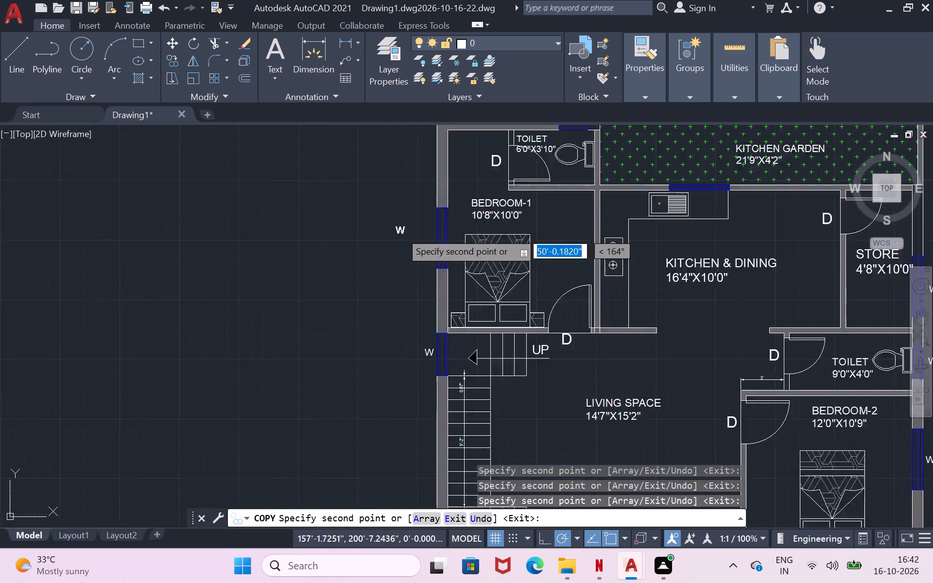
{"action": "scroll", "coordinate": [400, 232], "scroll_direction": "up", "scroll_amount": 2}
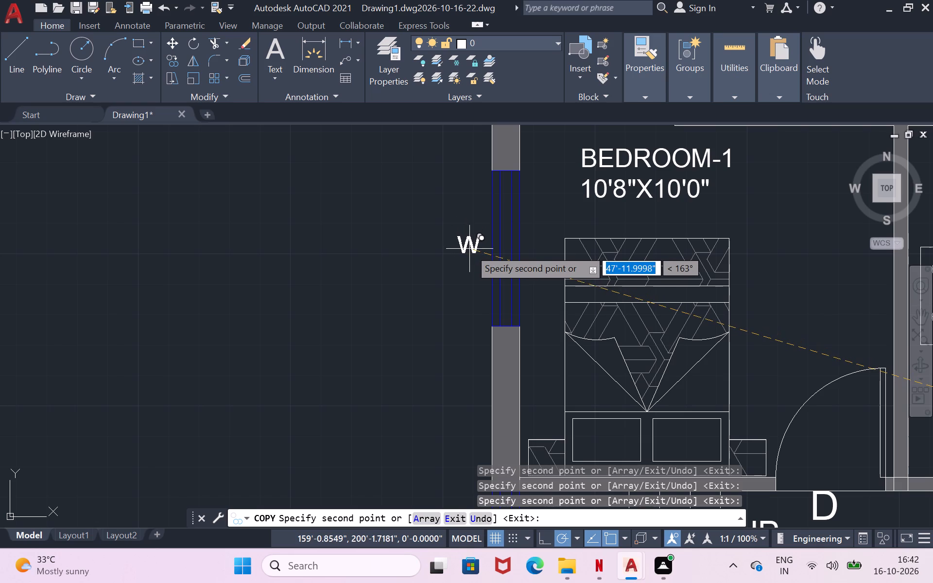
{"action": "left_click", "coordinate": [471, 250]}
Place a copy of the W label just above the window of the 6'0"X3'10" TOILET.
{"action": "scroll", "coordinate": [475, 250], "scroll_direction": "down", "scroll_amount": 2}
{"action": "scroll", "coordinate": [633, 137], "scroll_direction": "down", "scroll_amount": 1}
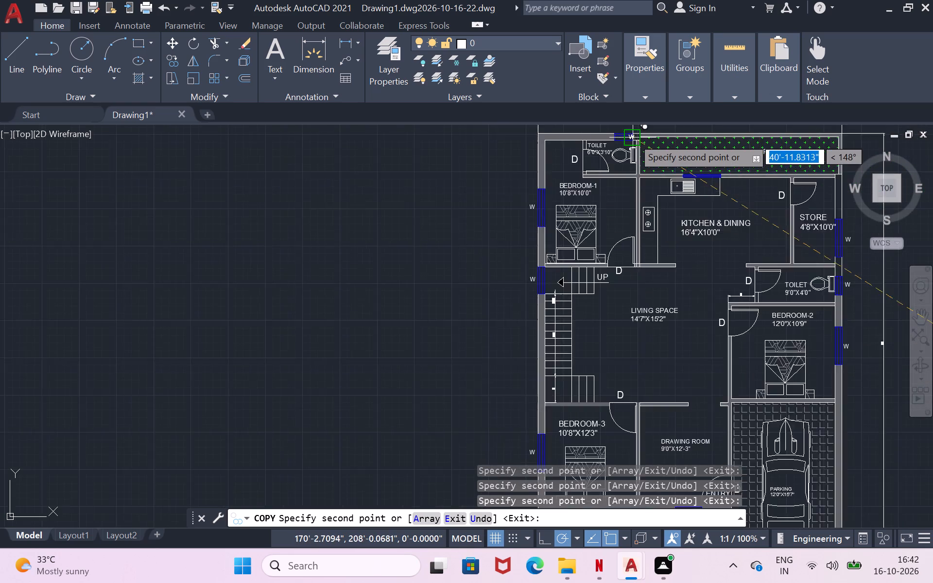
{"action": "scroll", "coordinate": [633, 137], "scroll_direction": "down", "scroll_amount": 1}
{"action": "scroll", "coordinate": [634, 128], "scroll_direction": "up", "scroll_amount": 4}
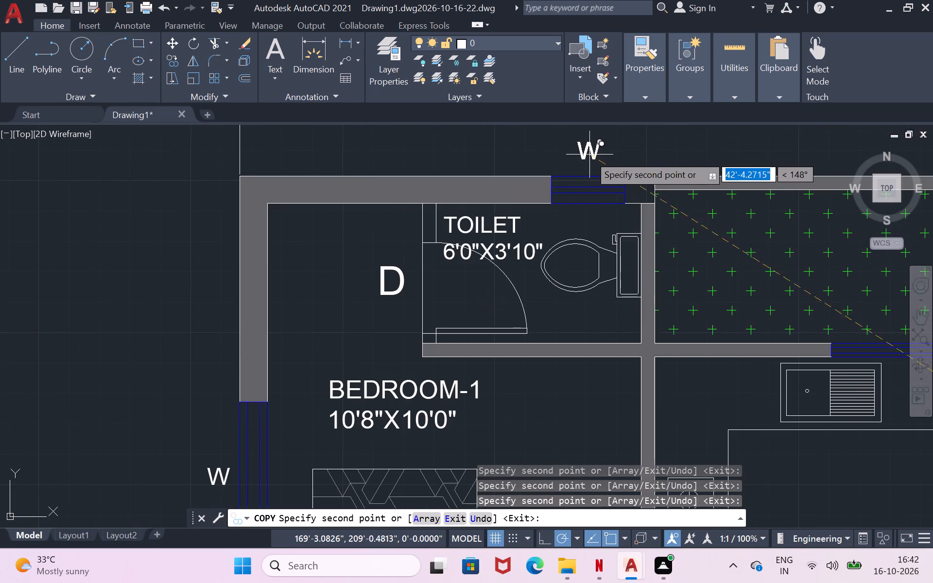
{"action": "left_click", "coordinate": [587, 169]}
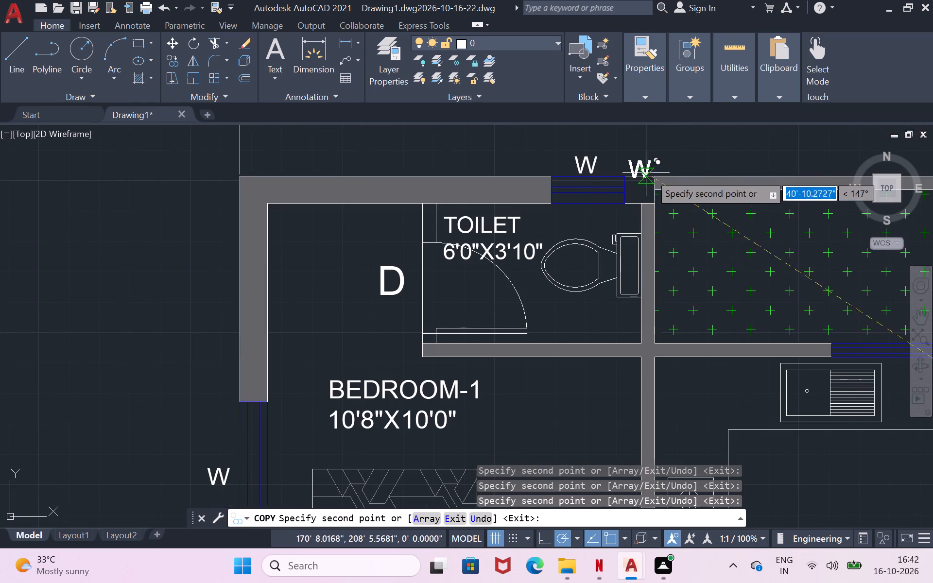
Place the last copy of the W label just above the KITCHEN & DINING window, on the kitchen garden side.
{"action": "scroll", "coordinate": [843, 239], "scroll_direction": "down", "scroll_amount": 3}
{"action": "scroll", "coordinate": [885, 292], "scroll_direction": "down", "scroll_amount": 2}
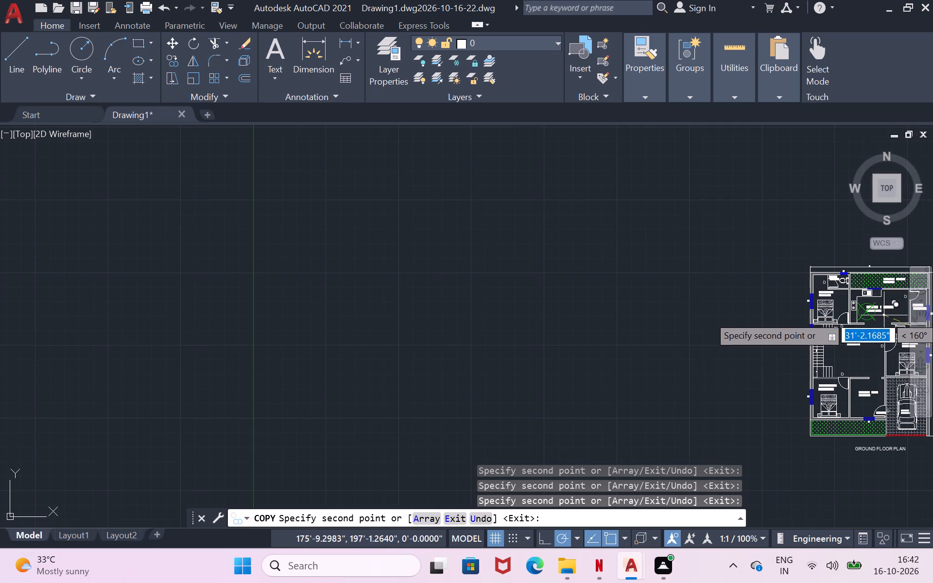
{"action": "scroll", "coordinate": [884, 301], "scroll_direction": "up", "scroll_amount": 3}
{"action": "scroll", "coordinate": [844, 238], "scroll_direction": "up", "scroll_amount": 2}
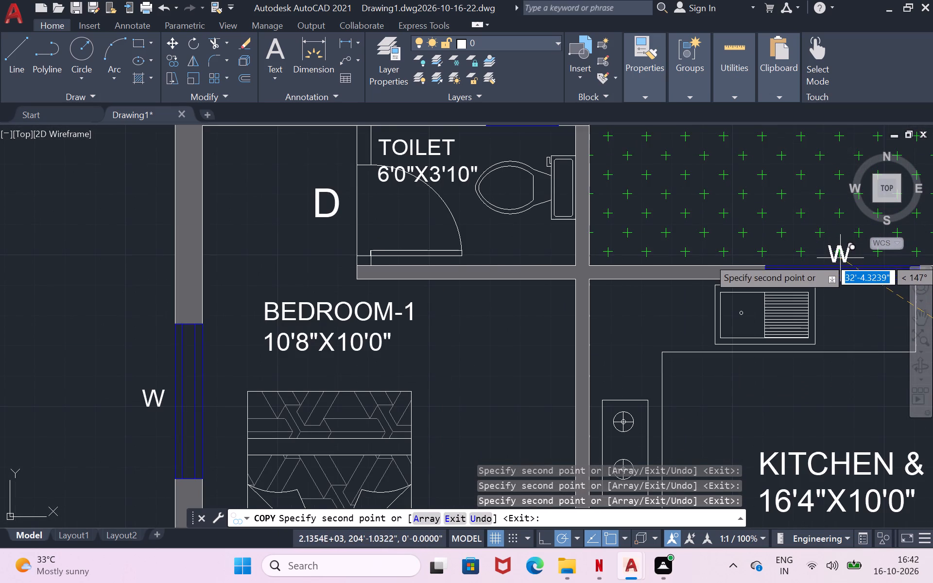
{"action": "left_click", "coordinate": [839, 255]}
{"action": "scroll", "coordinate": [835, 313], "scroll_direction": "down", "scroll_amount": 4}
{"action": "scroll", "coordinate": [860, 347], "scroll_direction": "down", "scroll_amount": 2}
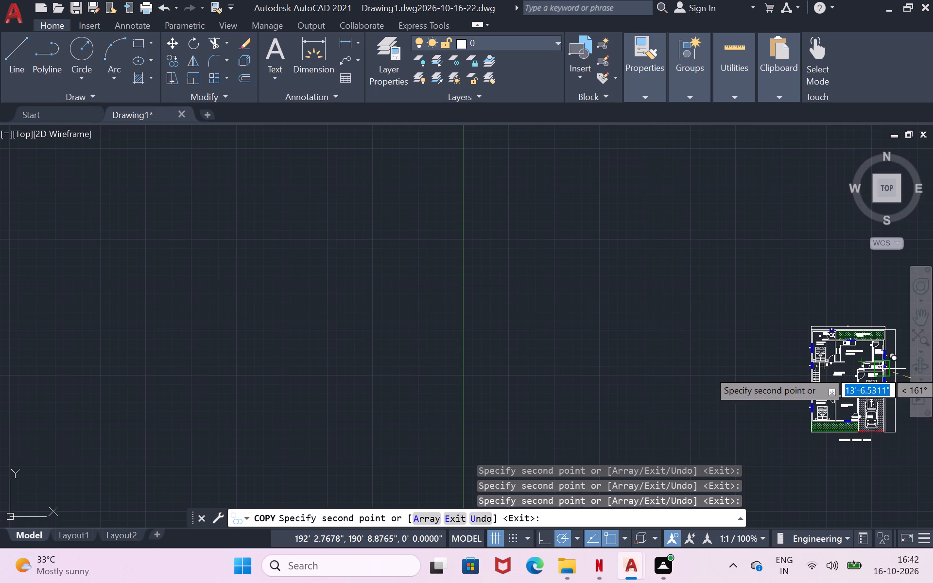
{"action": "scroll", "coordinate": [881, 371], "scroll_direction": "up", "scroll_amount": 3}
{"action": "scroll", "coordinate": [775, 394], "scroll_direction": "down", "scroll_amount": 1}
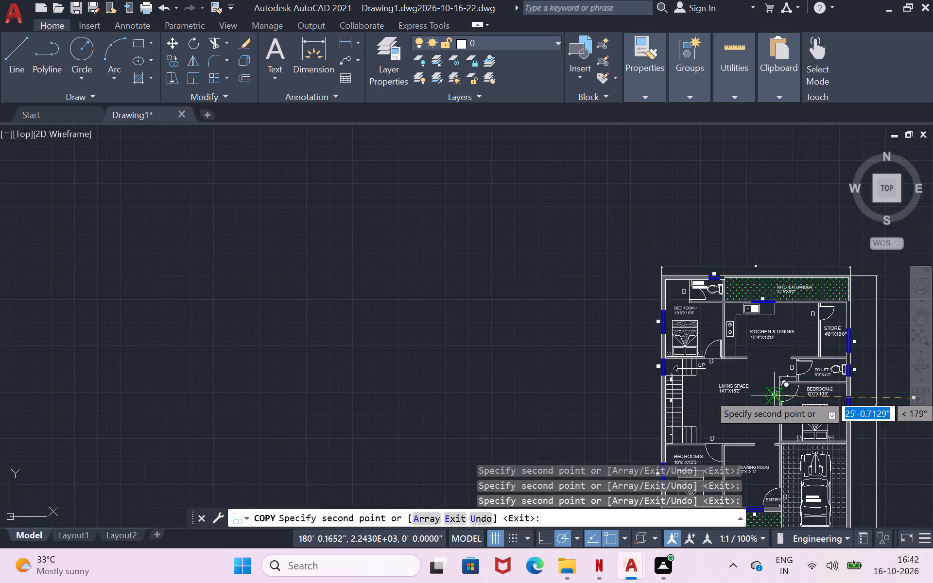
{"action": "scroll", "coordinate": [775, 394], "scroll_direction": "down", "scroll_amount": 2}
{"action": "scroll", "coordinate": [803, 451], "scroll_direction": "up", "scroll_amount": 3}
{"action": "scroll", "coordinate": [829, 429], "scroll_direction": "down", "scroll_amount": 2}
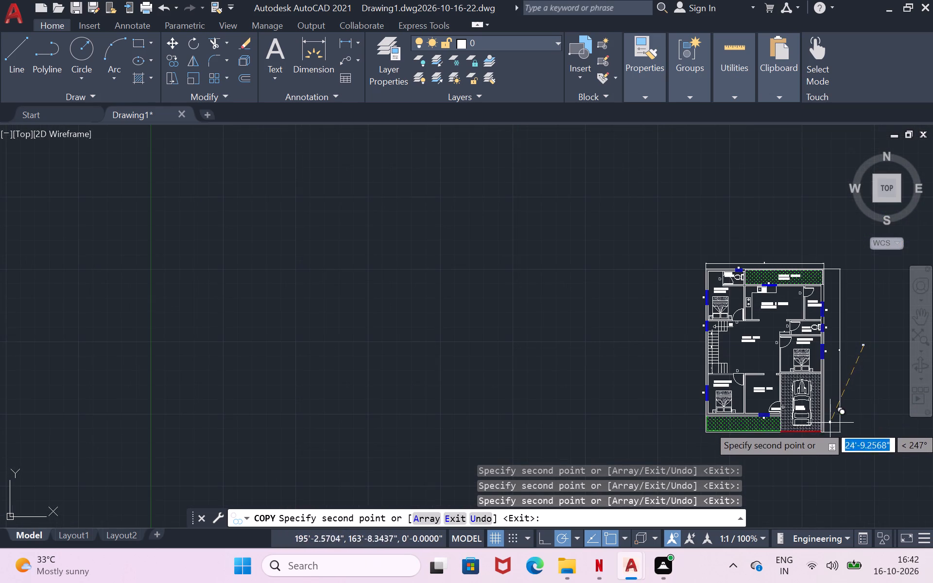
{"action": "key", "text": "Return"}
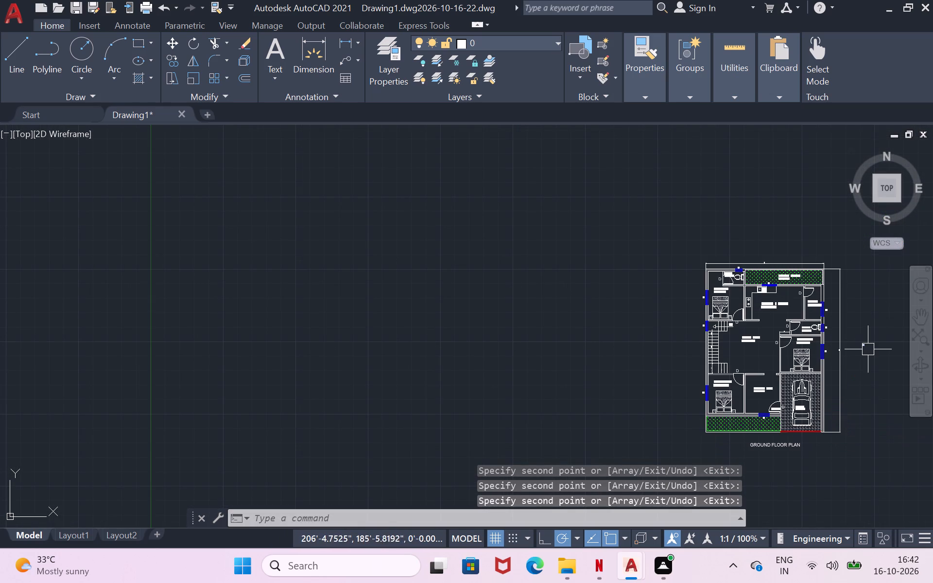
Delete the spare W label standing outside the plan beside BEDROOM-2.
{"action": "left_click", "coordinate": [864, 351]}
{"action": "key", "text": "Delete"}
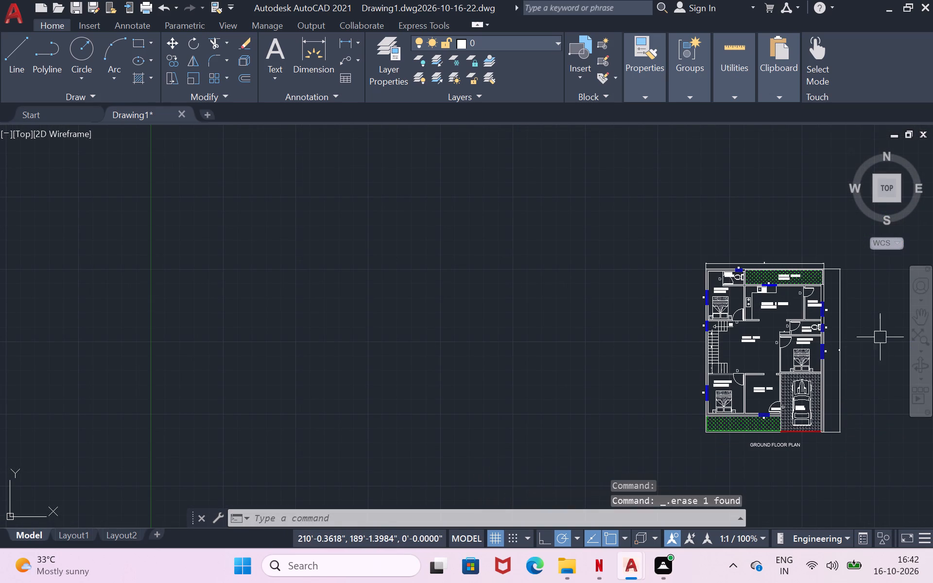
Set up the plot with the <Previous plot> page setup and a plot window around the whole ground floor plan and its title.
{"action": "scroll", "coordinate": [870, 352], "scroll_direction": "up", "scroll_amount": 2}
{"action": "scroll", "coordinate": [869, 352], "scroll_direction": "down", "scroll_amount": 1}
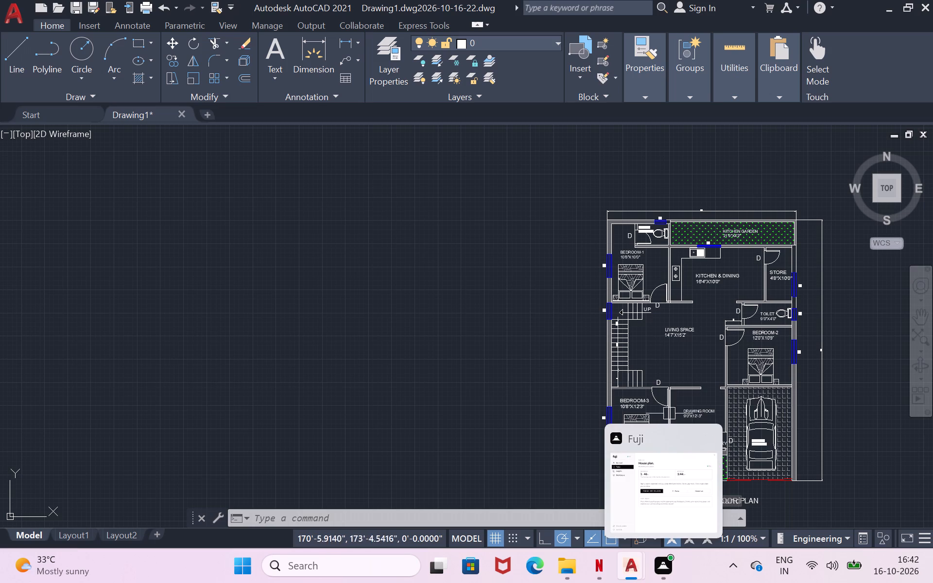
{"action": "left_click", "coordinate": [922, 318]}
{"action": "left_click_drag", "start_coordinate": [842, 345], "coordinate": [694, 304]}
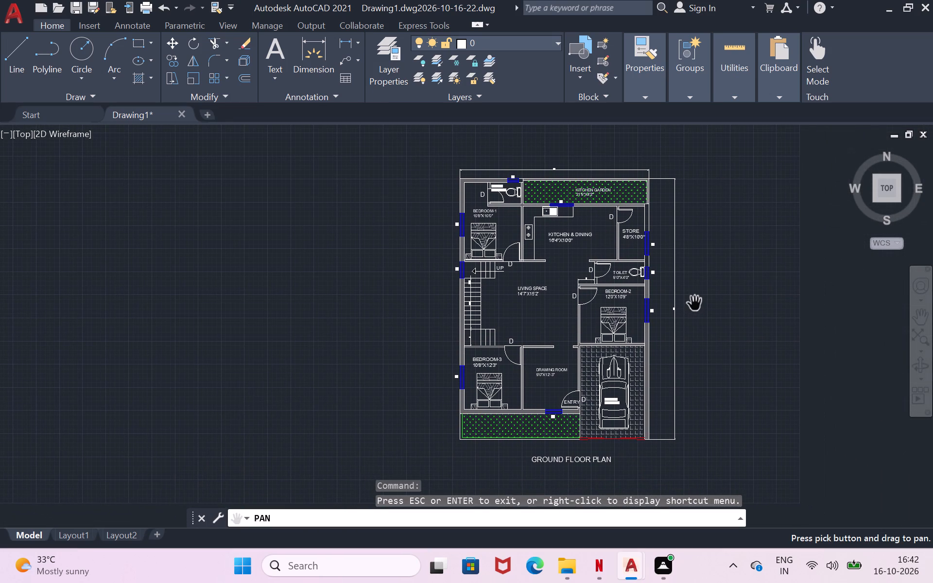
{"action": "key", "text": "Return"}
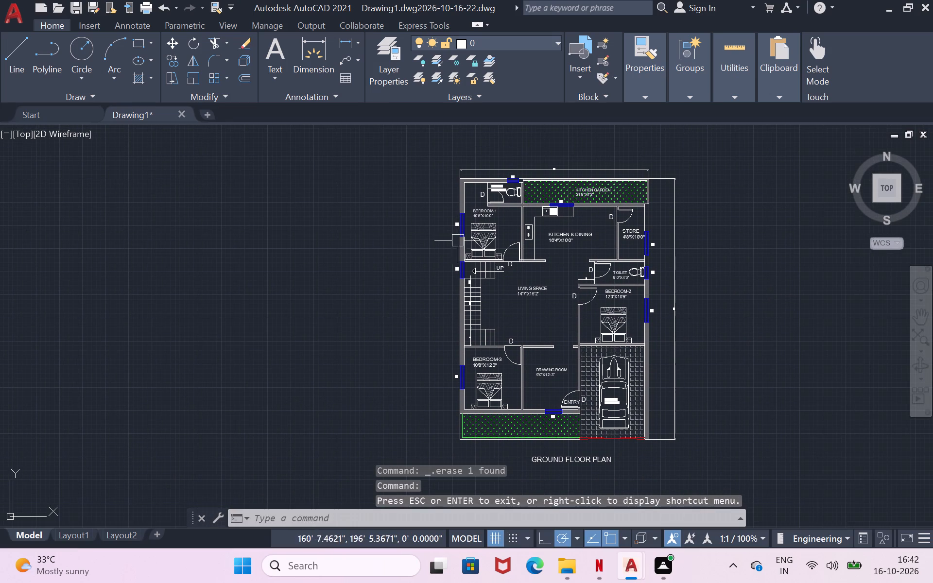
{"action": "left_click", "coordinate": [409, 139]}
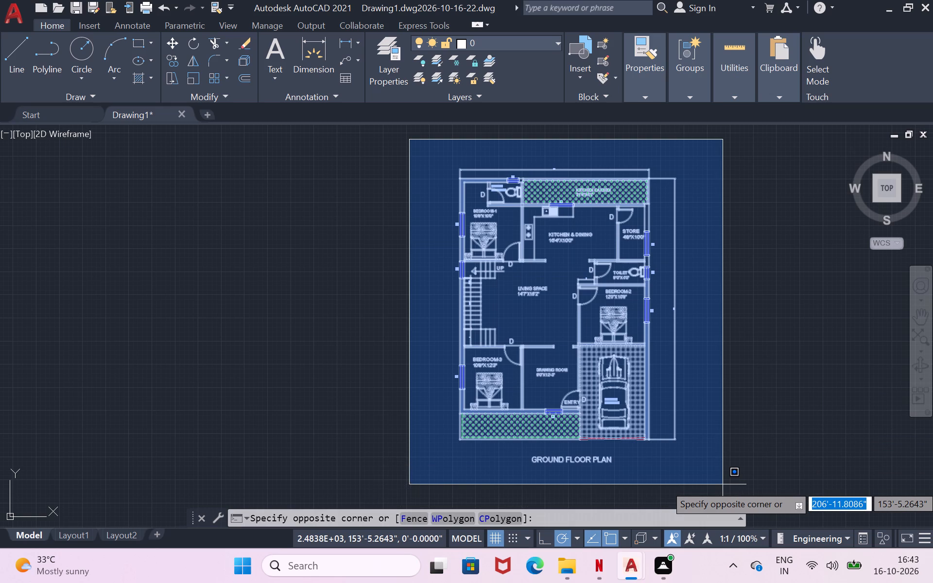
{"action": "key", "text": "ctrl+p"}
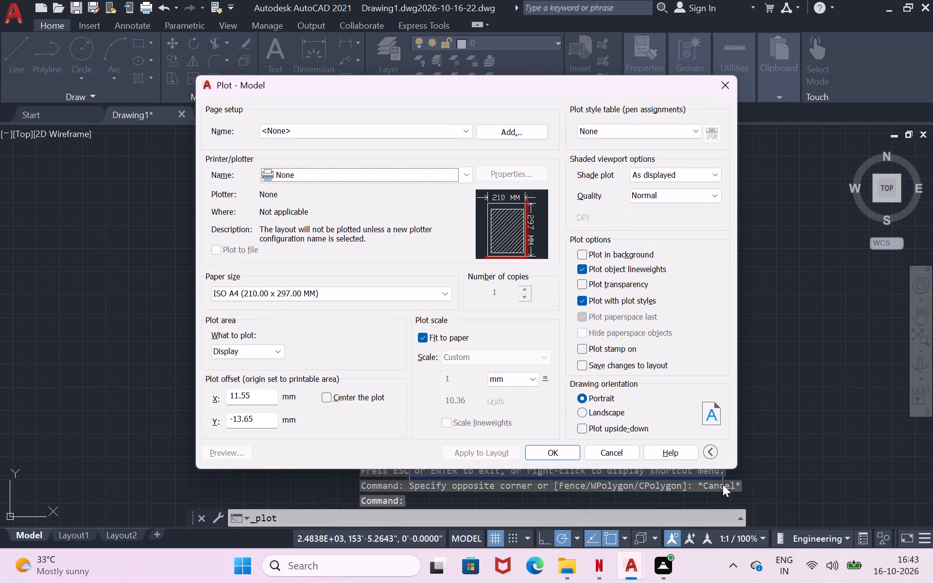
{"action": "left_click", "coordinate": [443, 126]}
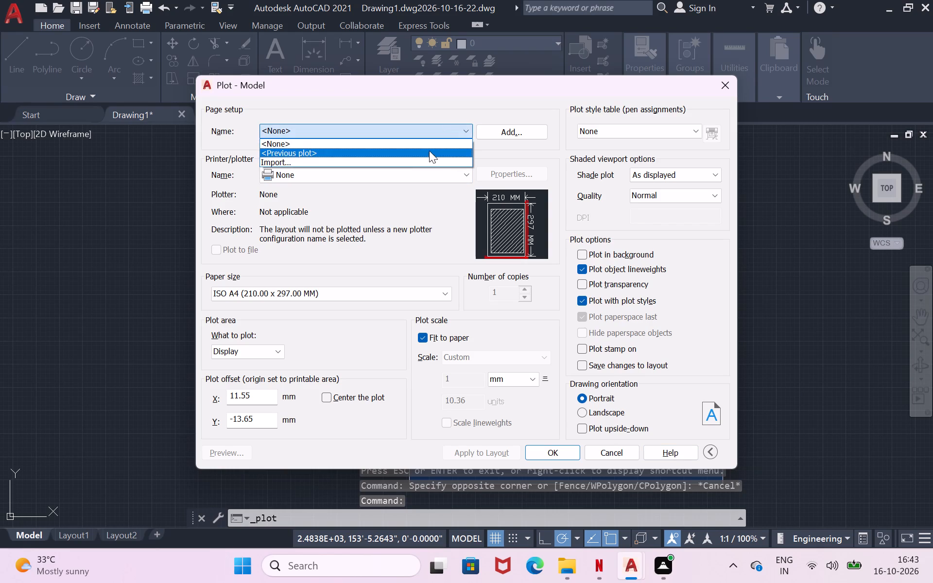
{"action": "left_click", "coordinate": [429, 152]}
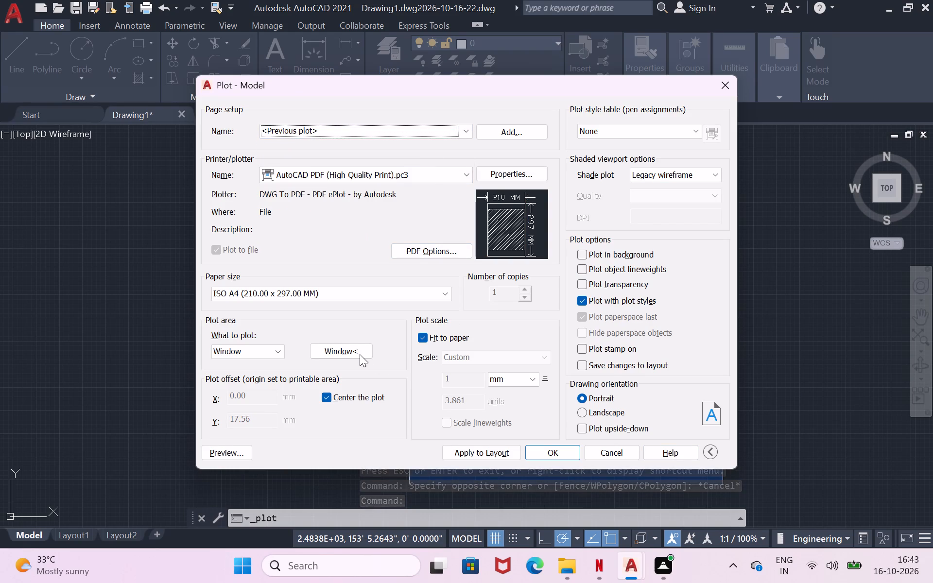
{"action": "left_click", "coordinate": [359, 354]}
{"action": "left_click", "coordinate": [432, 155]}
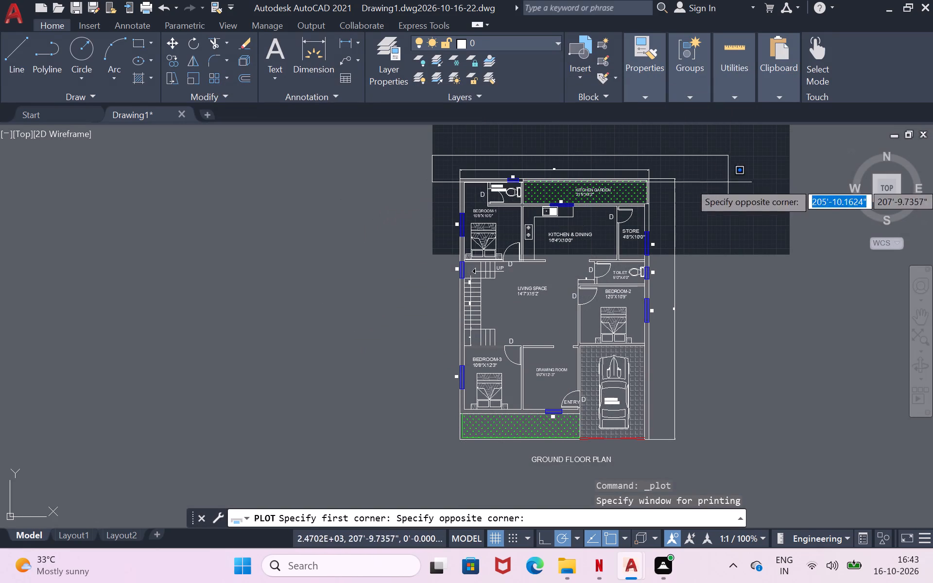
{"action": "left_click", "coordinate": [708, 469]}
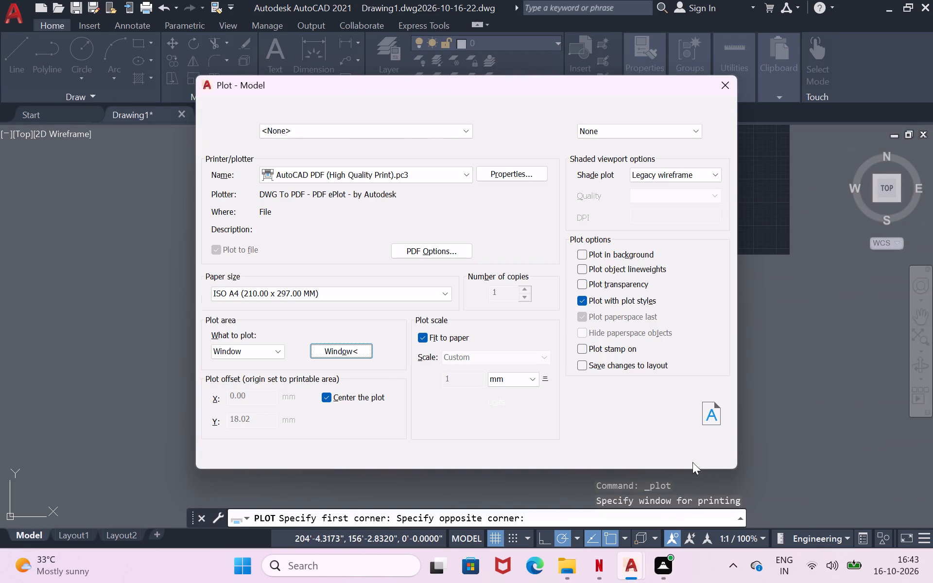
{"action": "left_click", "coordinate": [492, 456]}
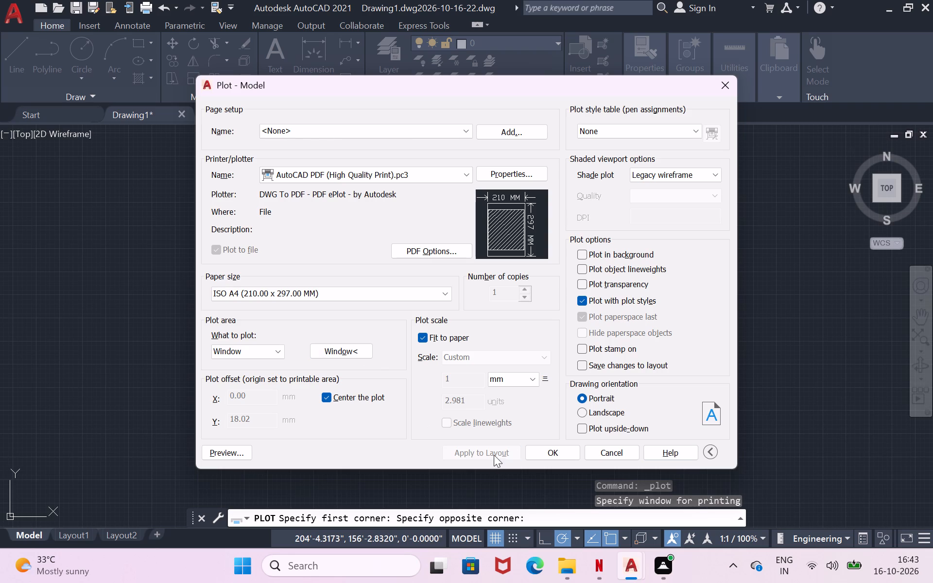
{"action": "left_click", "coordinate": [548, 450]}
{"action": "left_click", "coordinate": [560, 419]}
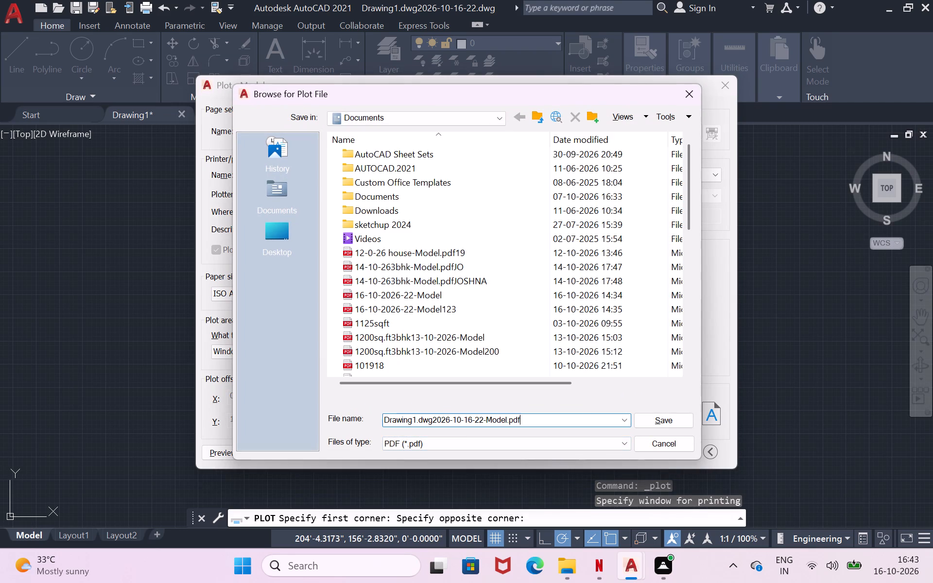
{"action": "left_click", "coordinate": [668, 415]}
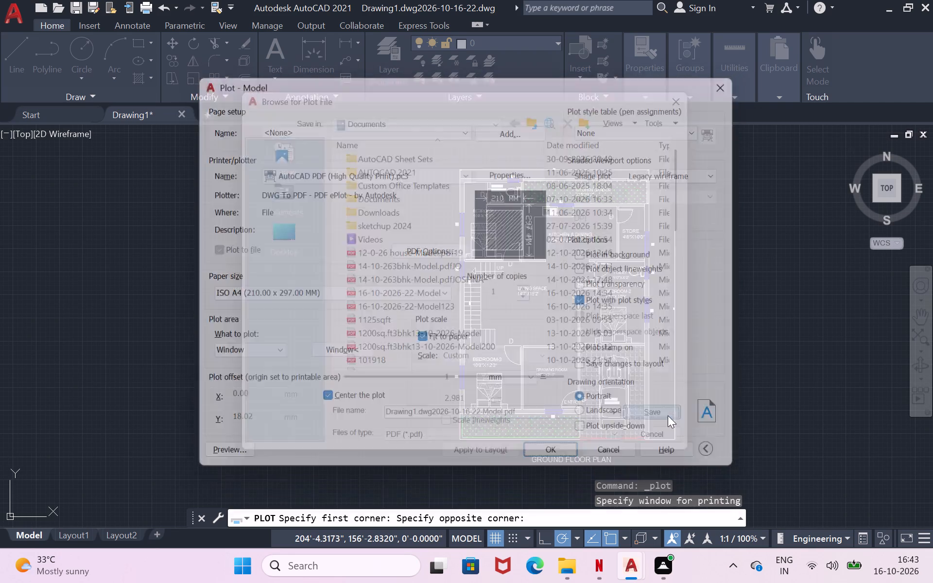
Review the plotted PDF from top to bottom in the browser and close it.
{"action": "scroll", "coordinate": [438, 302], "scroll_direction": "down", "scroll_amount": 2}
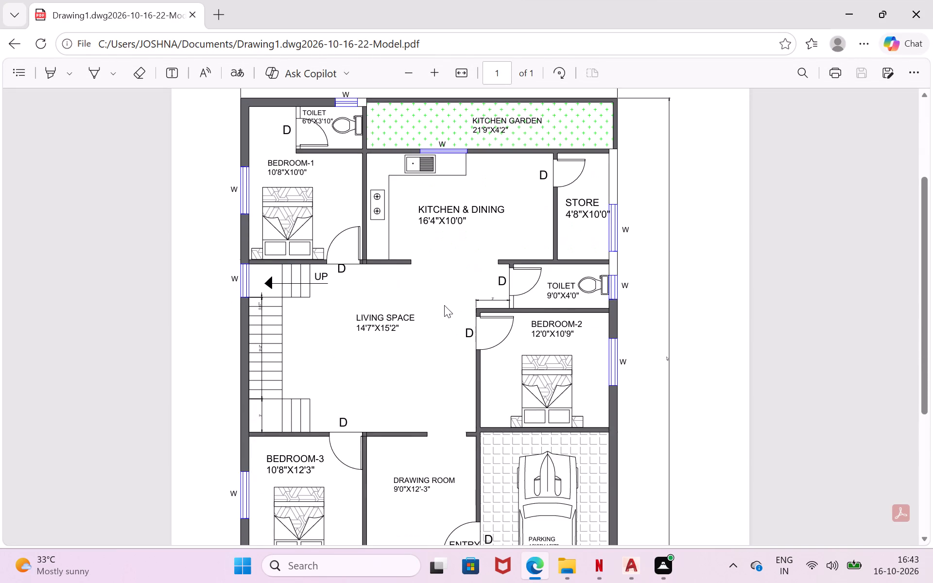
{"action": "scroll", "coordinate": [444, 305], "scroll_direction": "down", "scroll_amount": 2}
{"action": "scroll", "coordinate": [747, 255], "scroll_direction": "down", "scroll_amount": 1}
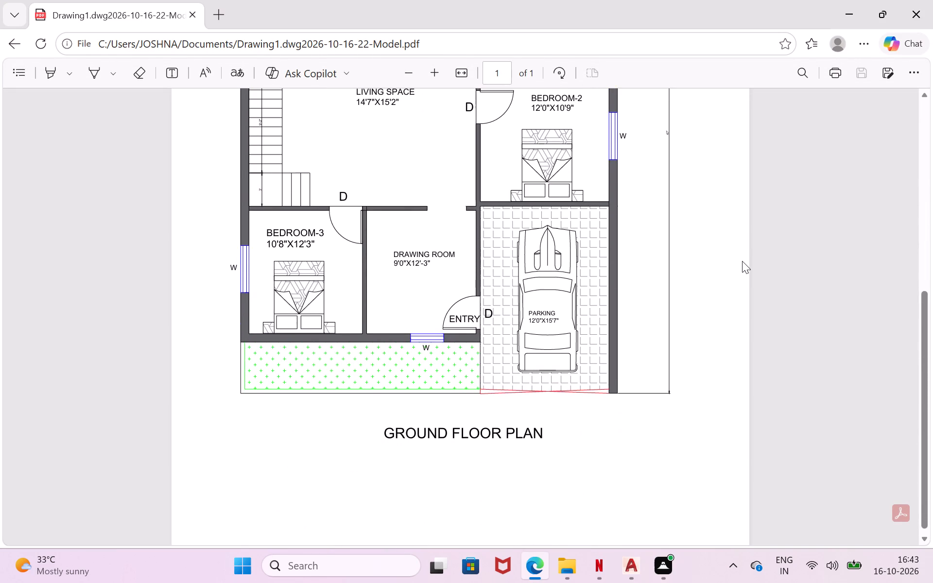
{"action": "scroll", "coordinate": [741, 263], "scroll_direction": "up", "scroll_amount": 6}
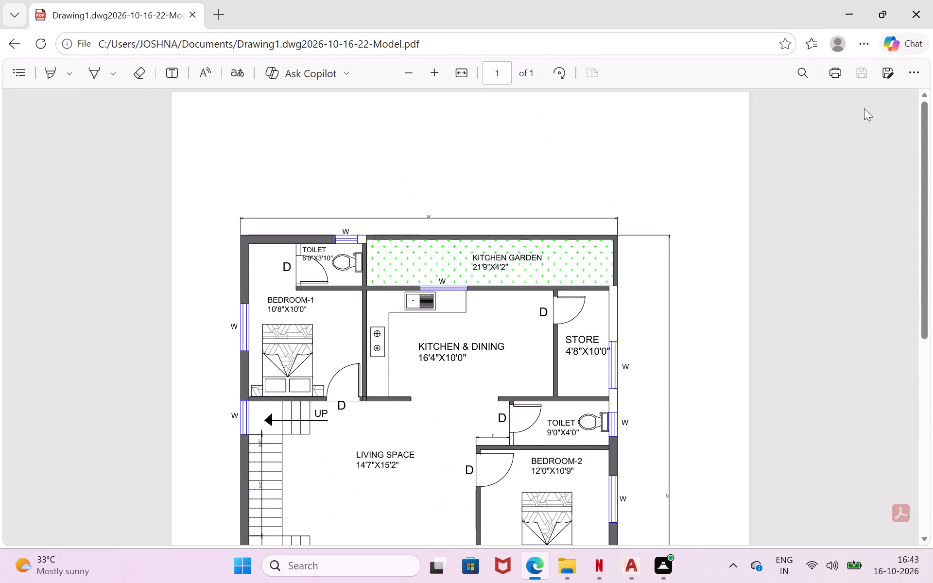
{"action": "left_click", "coordinate": [924, 24]}
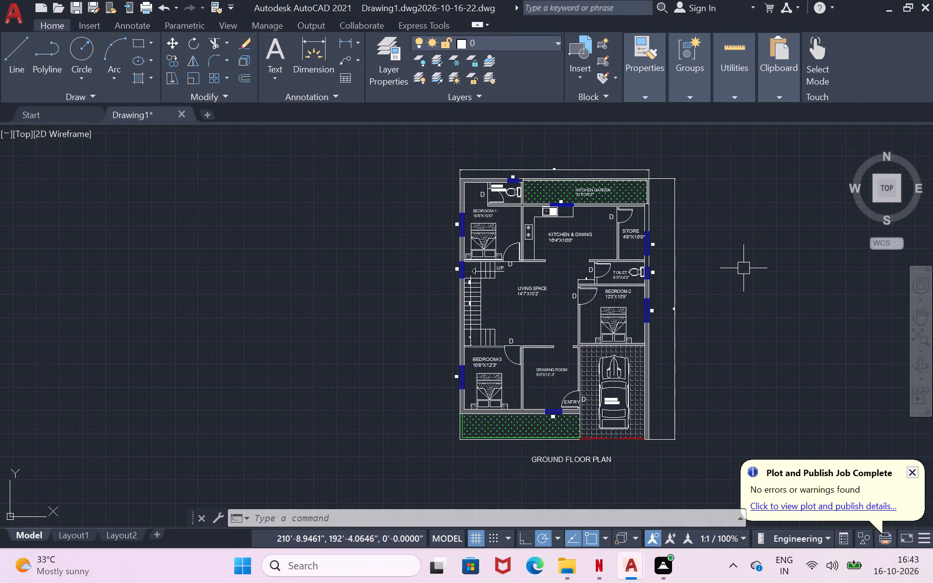
Save the drawing in AutoCAD.
{"action": "key", "text": "ctrl+s"}
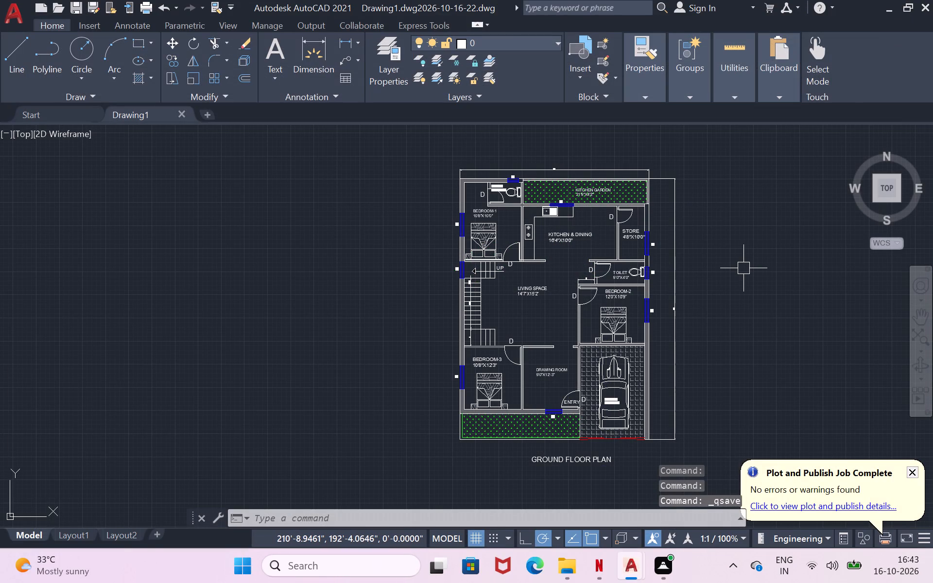
Query the drawing's log file path with LOGFILENAME and dismiss the plot notification.
{"action": "type", "text": "LO"}
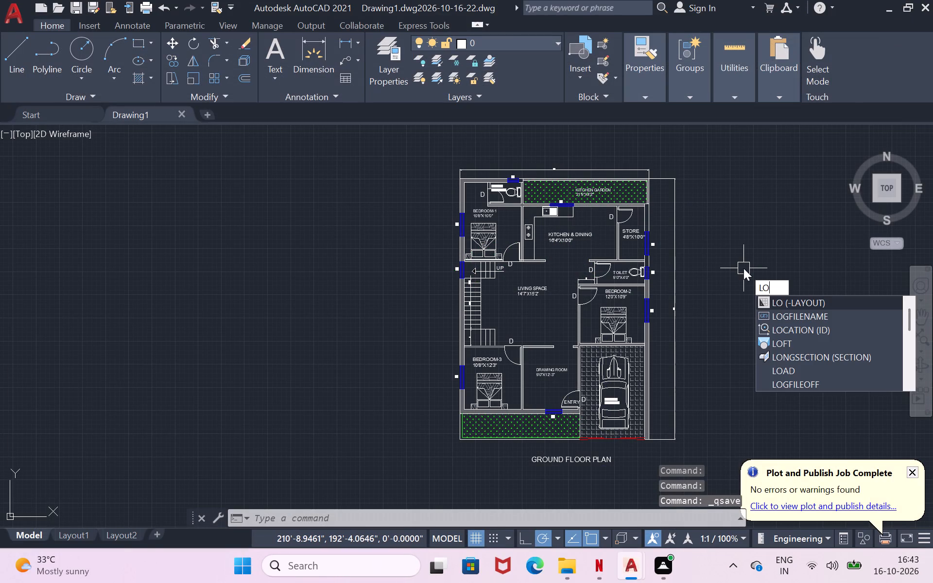
{"action": "key", "text": "g"}
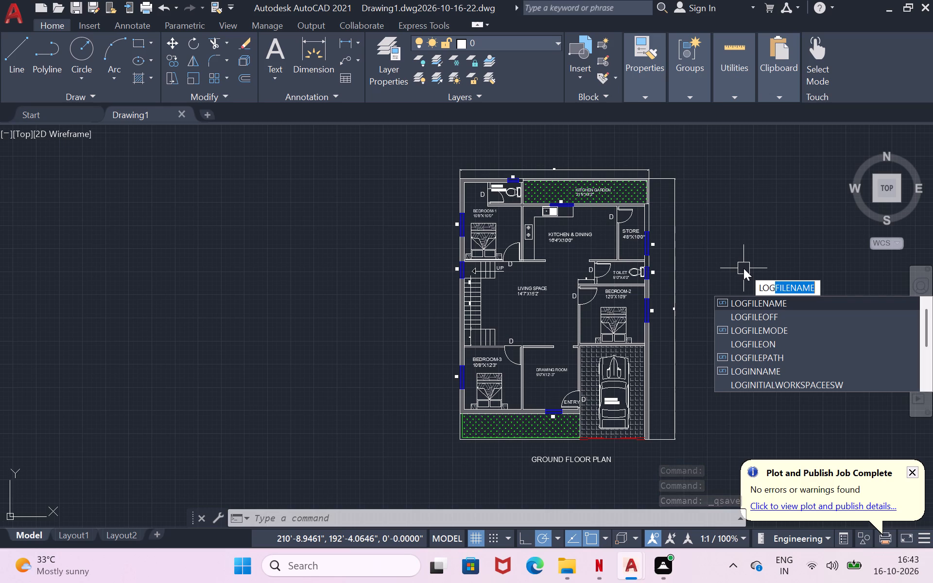
{"action": "left_click", "coordinate": [771, 302]}
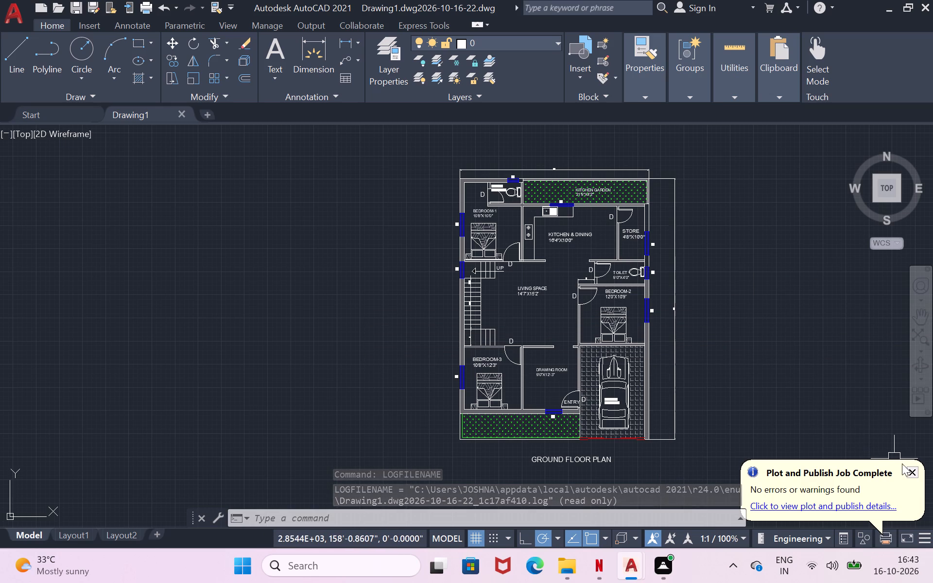
{"action": "left_click", "coordinate": [912, 471]}
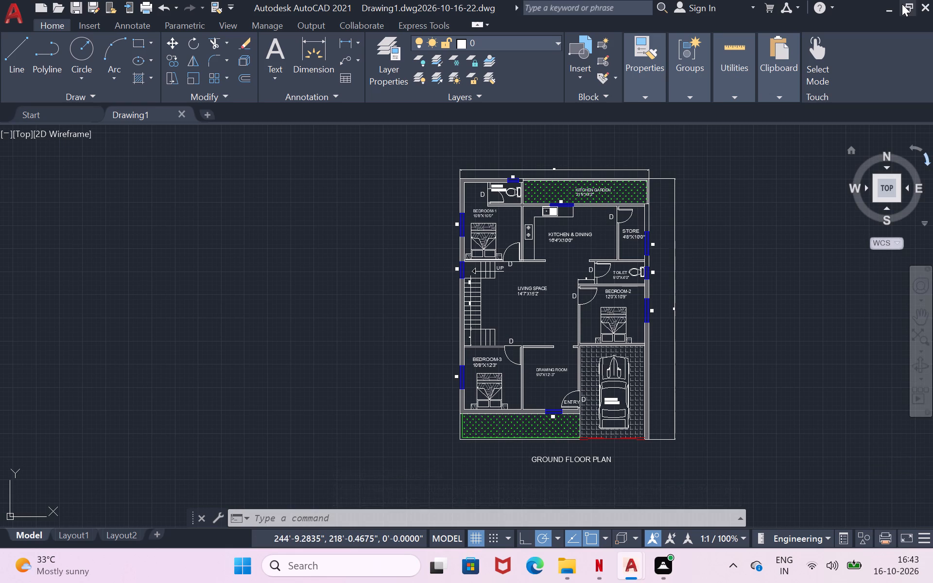